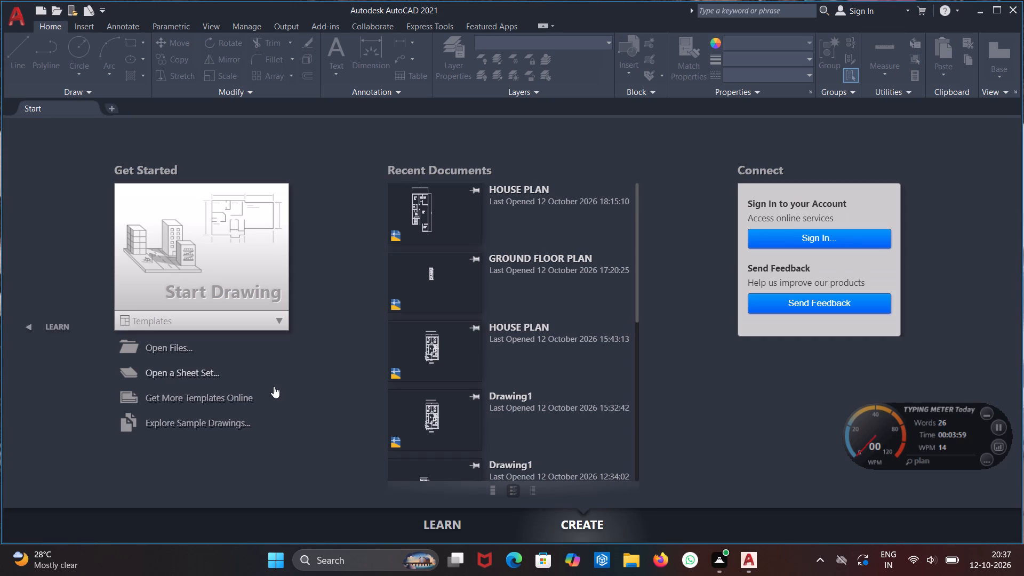
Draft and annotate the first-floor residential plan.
Start a new blank drawing.
{"action": "double_click", "coordinate": [213, 279]}
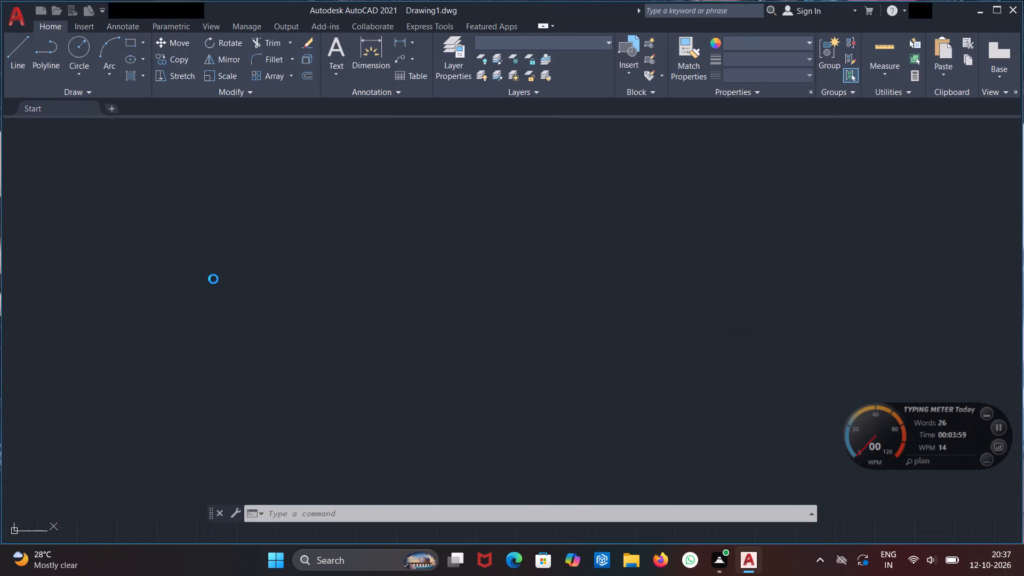
Configure the drawing units to Engineering length with 0'-0" precision, keeping the insertion scale in millimetres.
{"action": "type", "text": "un"}
{"action": "key", "text": "Return"}
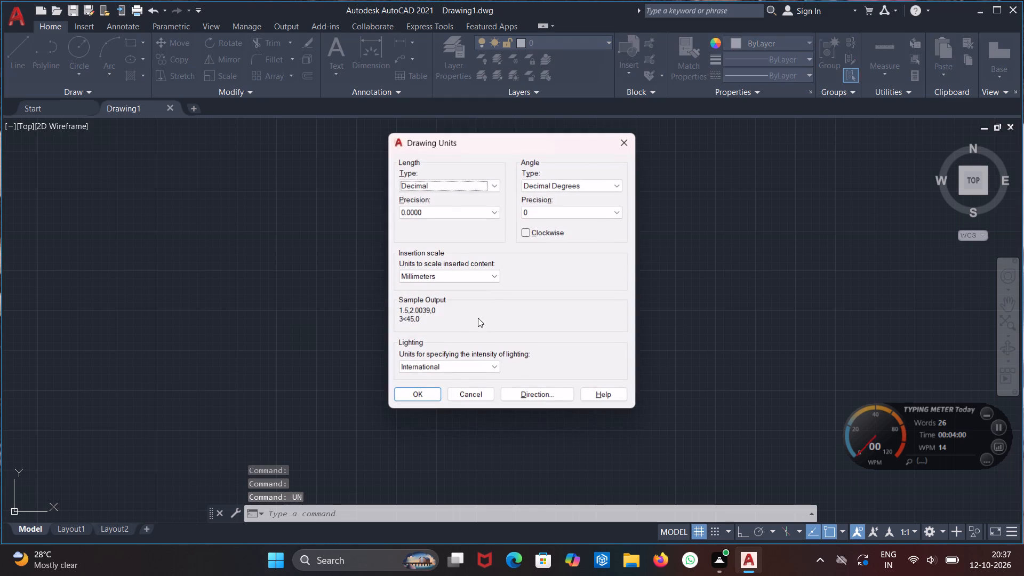
{"action": "left_click", "coordinate": [451, 190]}
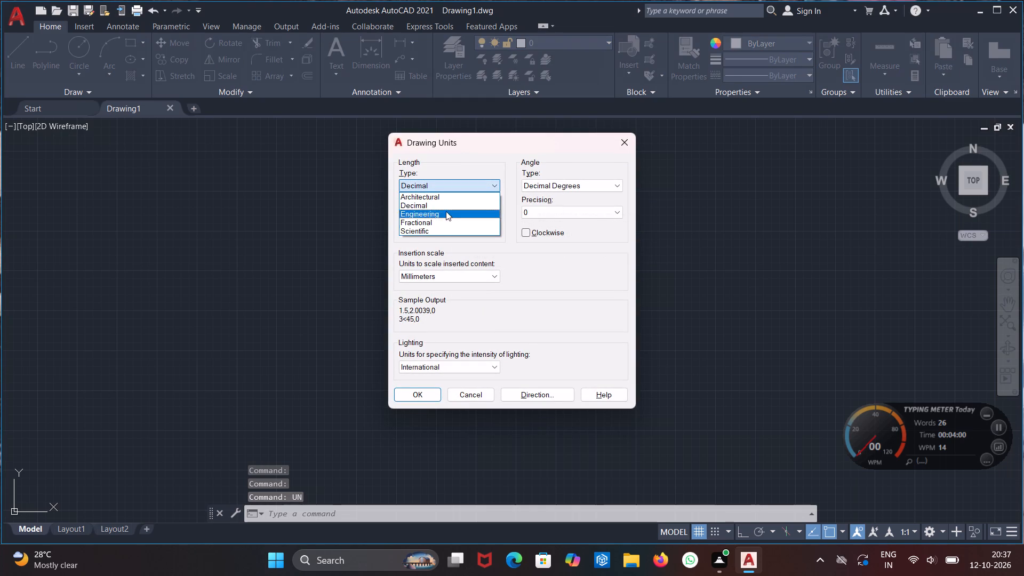
{"action": "left_click", "coordinate": [443, 216]}
{"action": "left_click", "coordinate": [443, 216]}
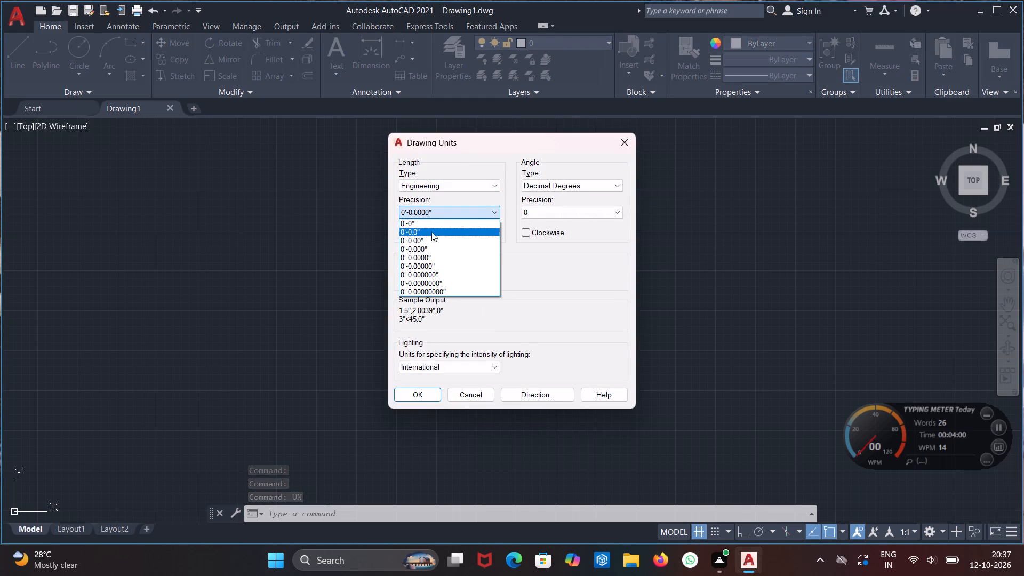
{"action": "left_click", "coordinate": [435, 223]}
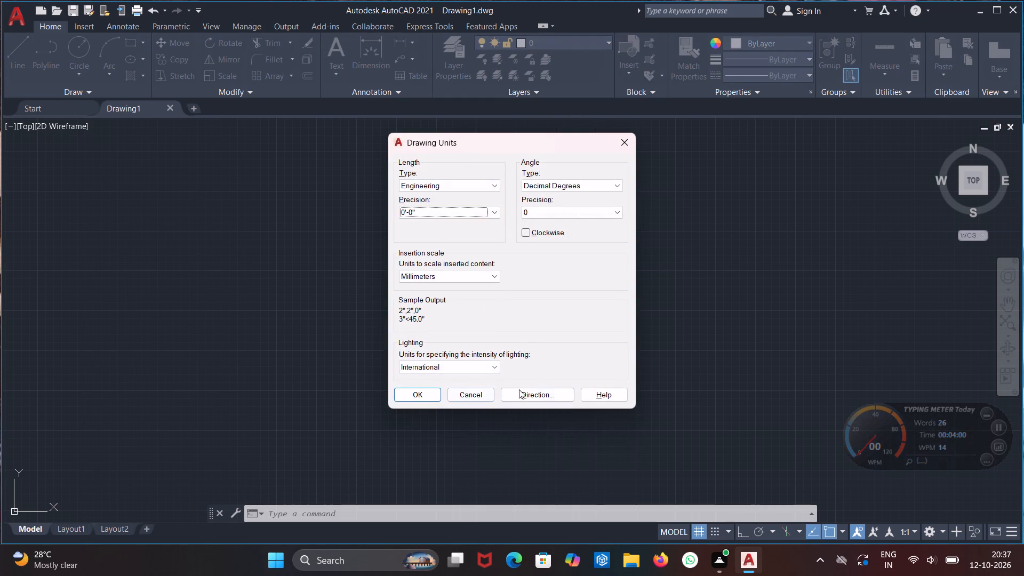
{"action": "left_click", "coordinate": [428, 393]}
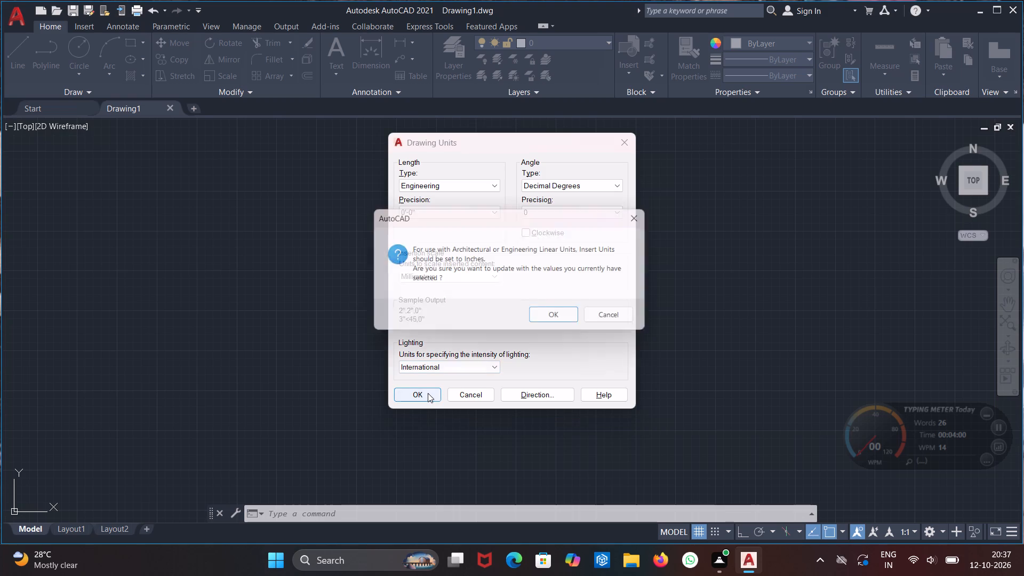
{"action": "left_click", "coordinate": [548, 320]}
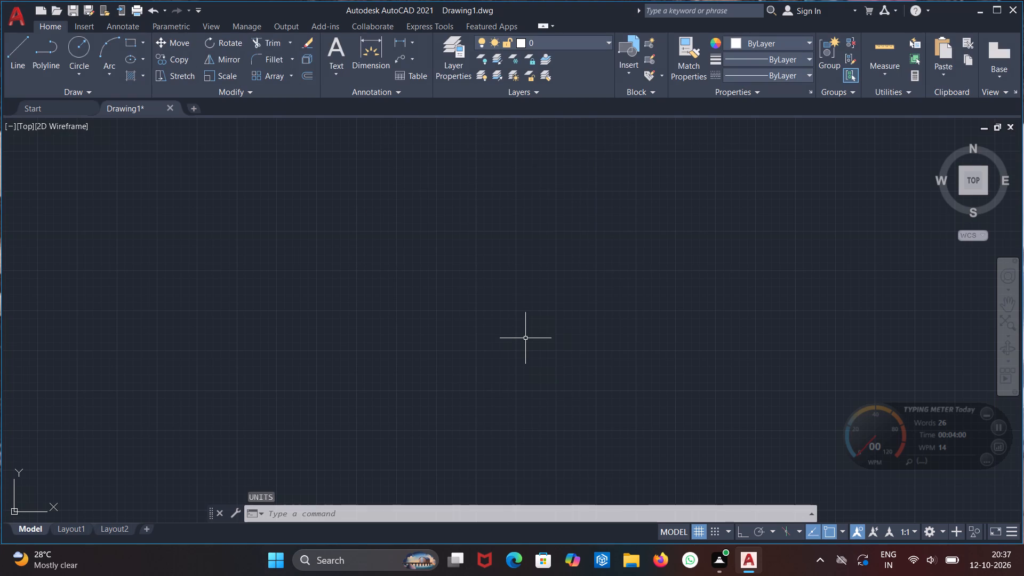
Modify the ISO-25 dimension style's primary units to Engineering with 0'-0" precision and make it the current style.
{"action": "key", "text": "d"}
{"action": "key", "text": "Return"}
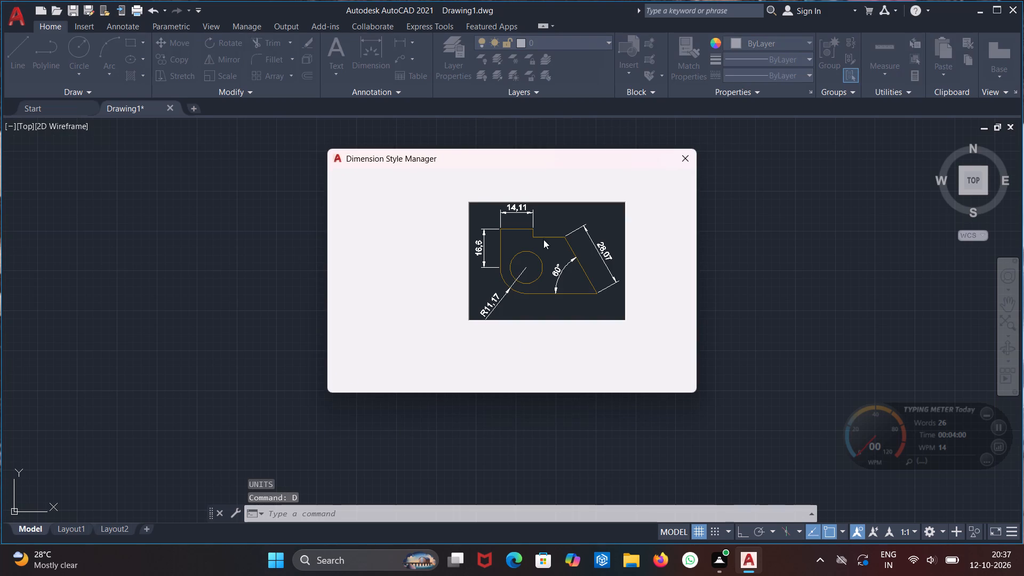
{"action": "left_click", "coordinate": [657, 252]}
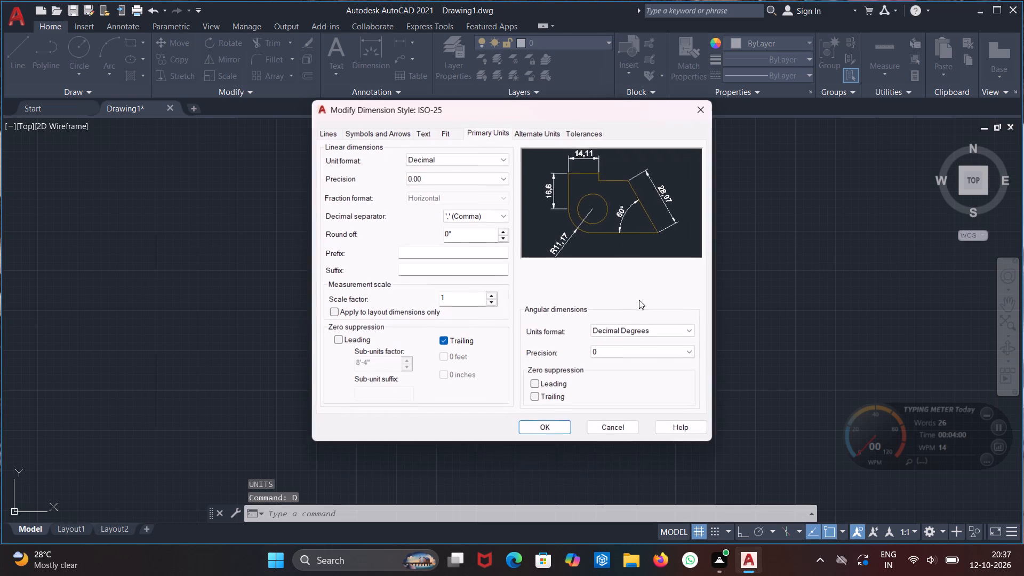
{"action": "left_click", "coordinate": [484, 129]}
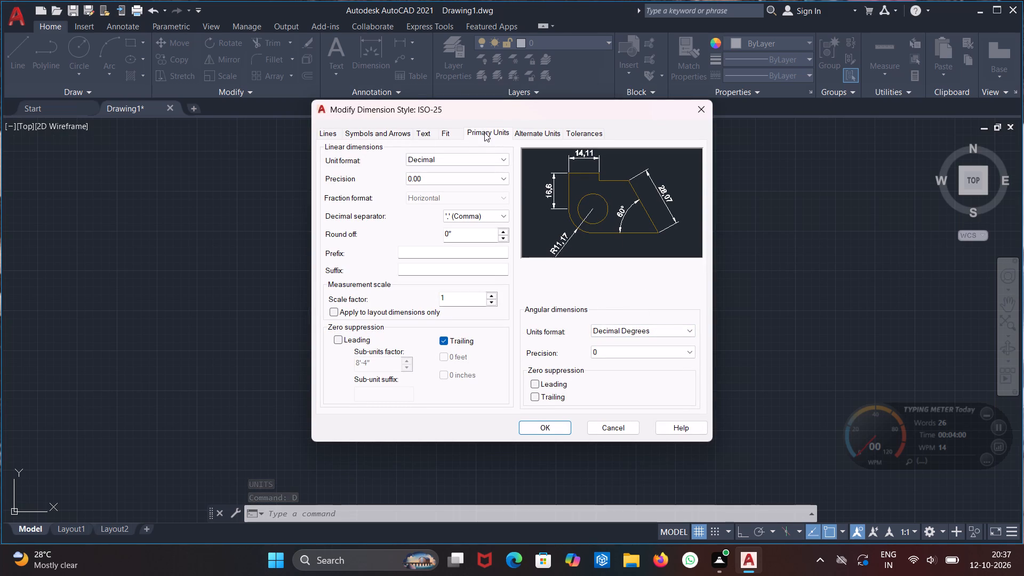
{"action": "left_click", "coordinate": [477, 156]}
{"action": "left_click", "coordinate": [456, 186]}
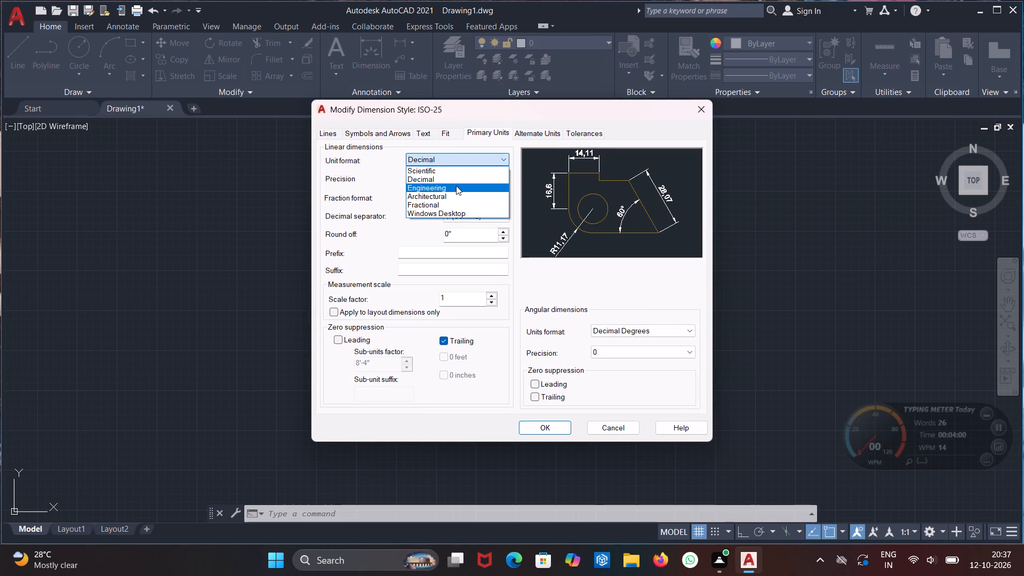
{"action": "left_click", "coordinate": [466, 186]}
{"action": "left_click", "coordinate": [469, 181]}
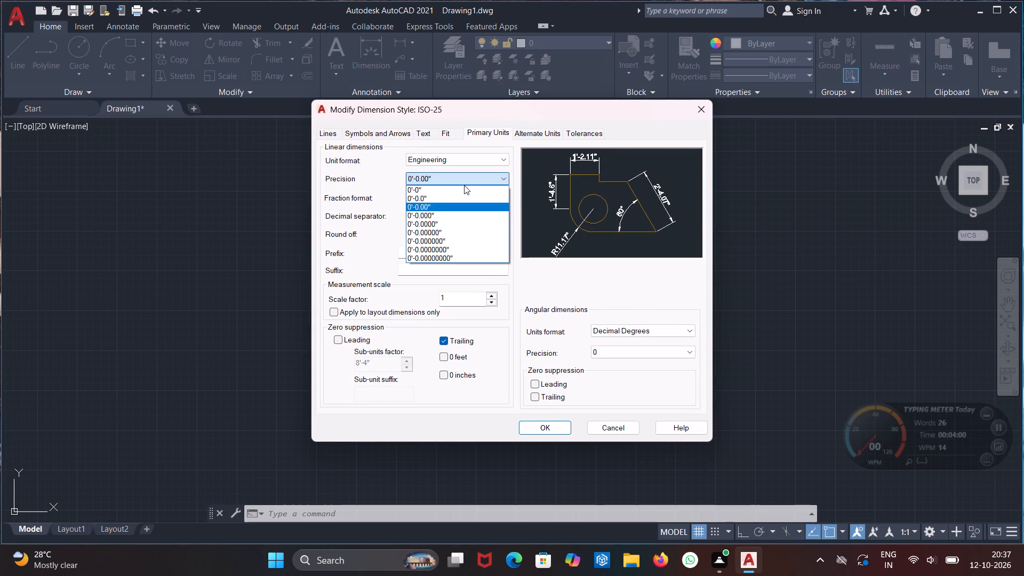
{"action": "left_click", "coordinate": [461, 188]}
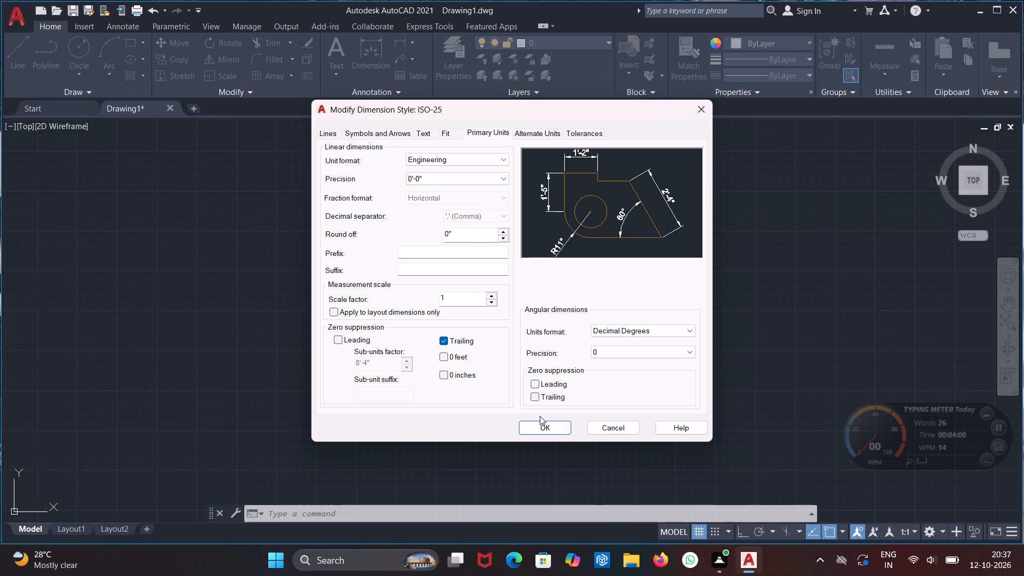
{"action": "left_click", "coordinate": [538, 428]}
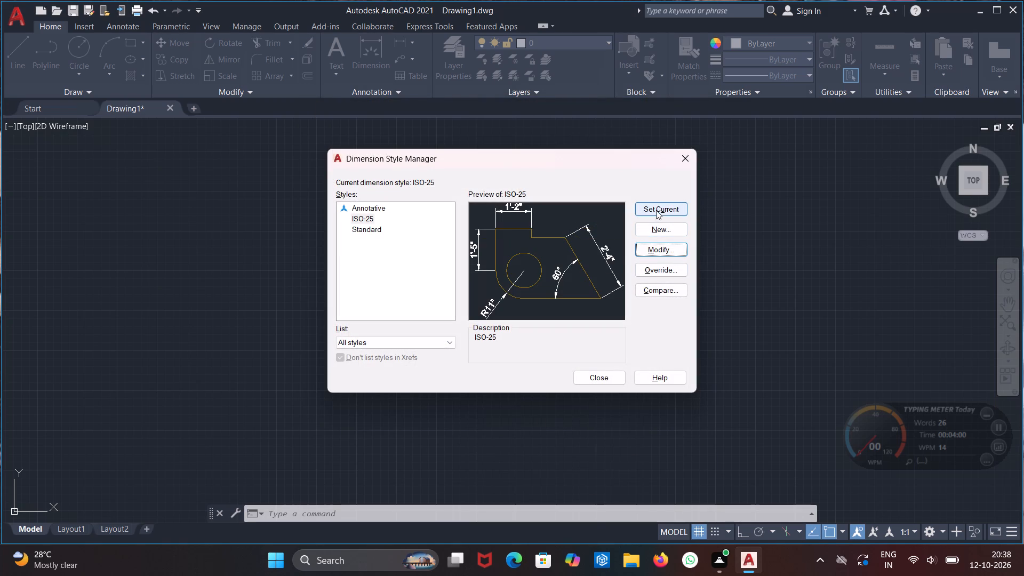
{"action": "left_click", "coordinate": [656, 210]}
{"action": "left_click", "coordinate": [609, 380]}
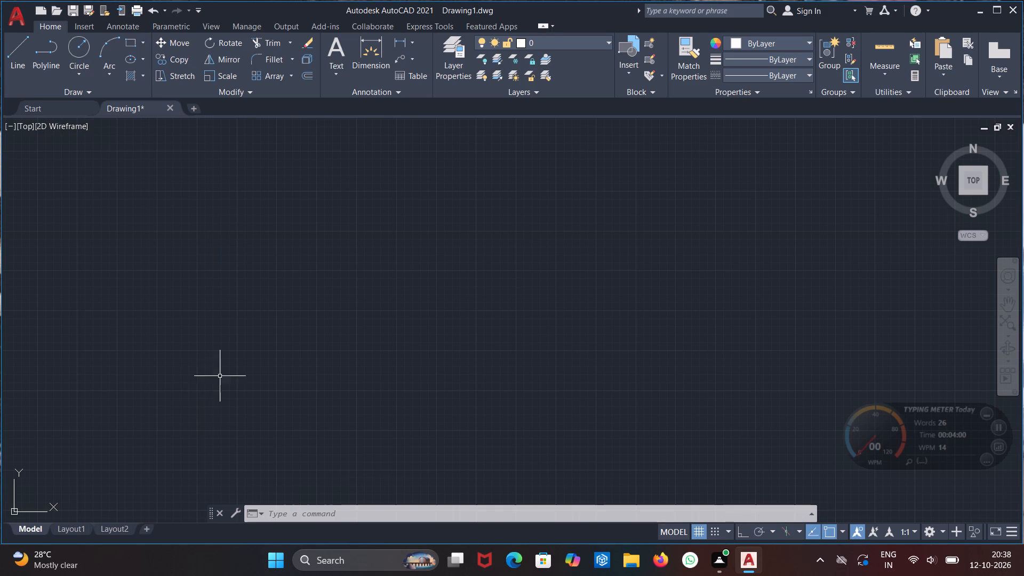
Draw a closed rectangular outline with the Line tool in Ortho mode, 32'-0" wide and 45'-0" high.
{"action": "key", "text": "l"}
{"action": "key", "text": "Return"}
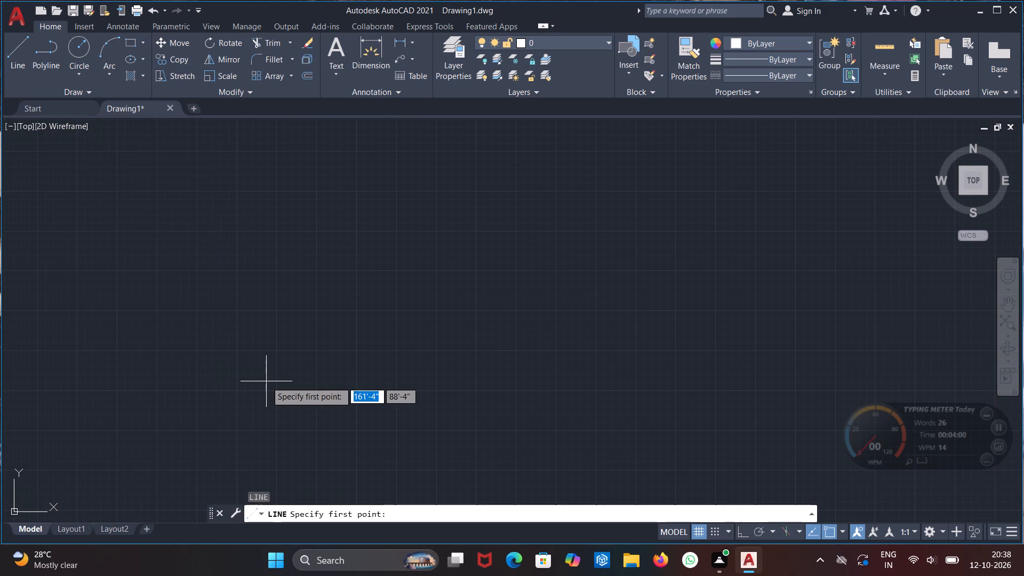
{"action": "left_click_drag", "start_coordinate": [302, 352], "coordinate": [499, 329]}
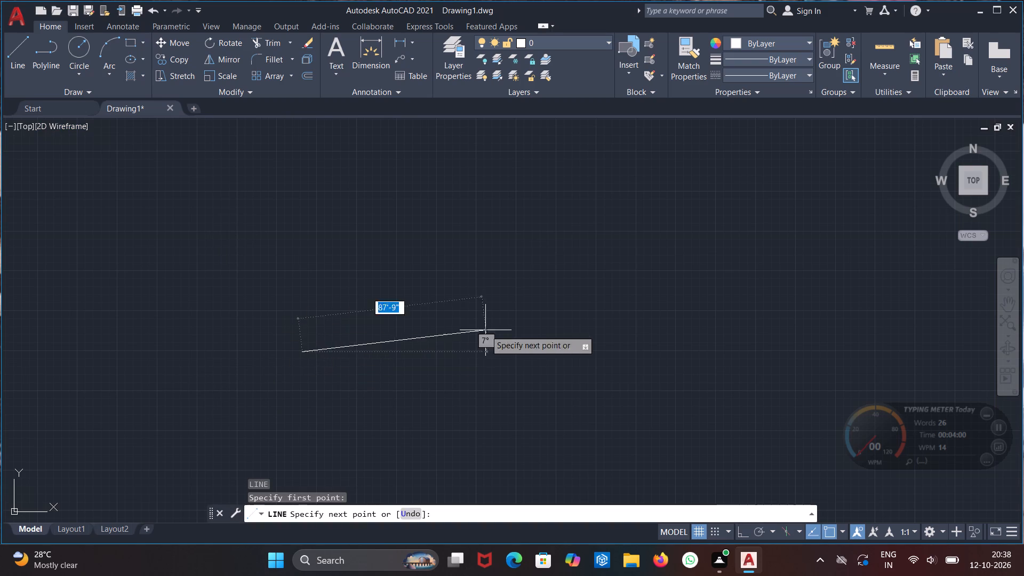
{"action": "left_click_drag", "start_coordinate": [499, 329], "coordinate": [643, 353]}
{"action": "key", "text": "F8"}
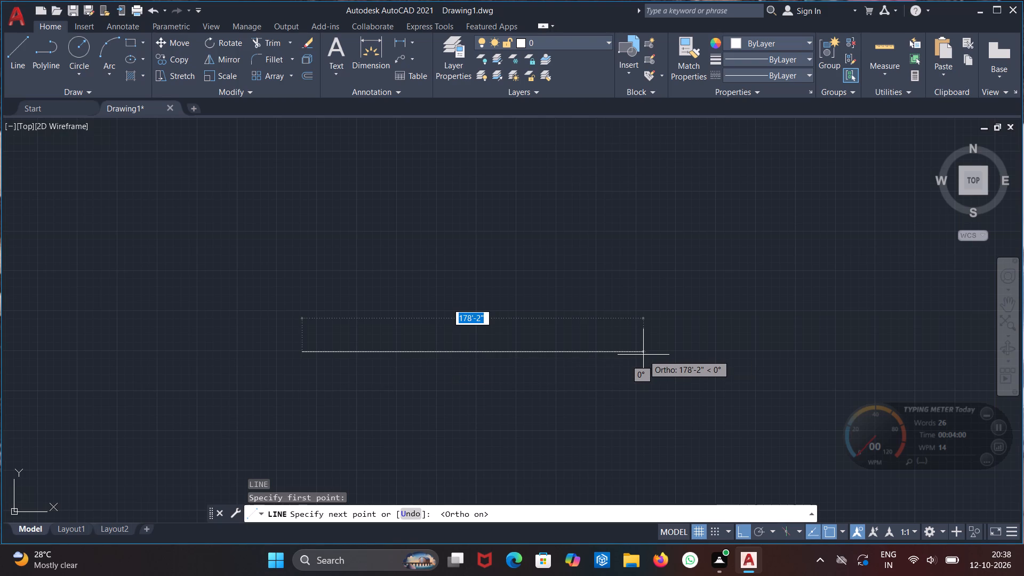
{"action": "type", "text": "32"}
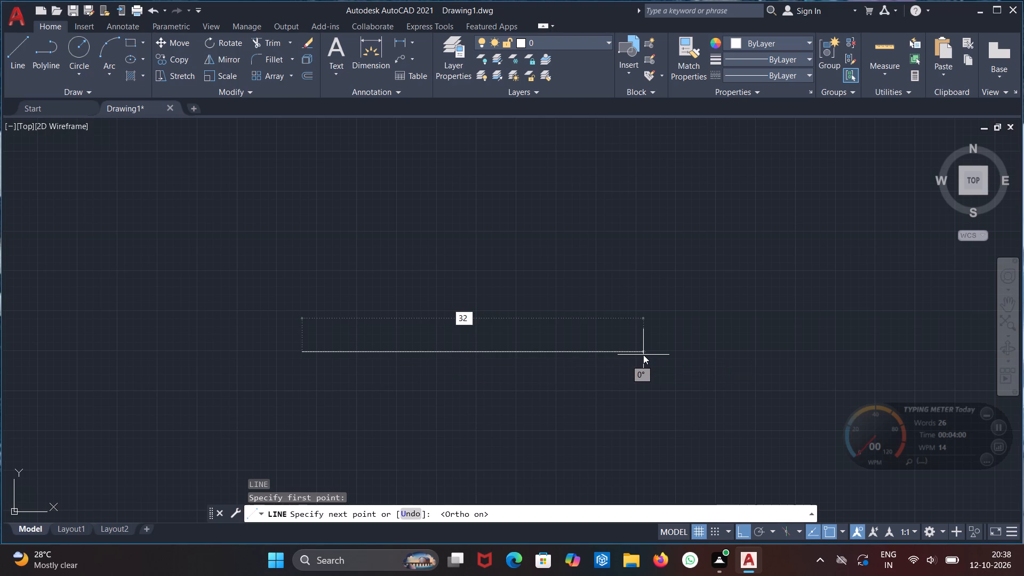
{"action": "key", "text": "apostrophe"}
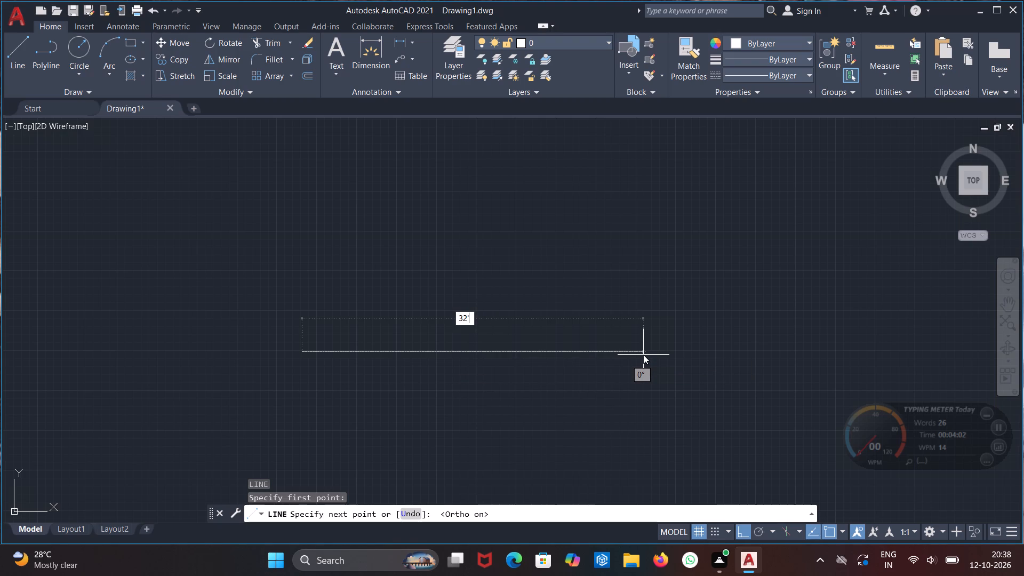
{"action": "type", "text": "-0"}
{"action": "key", "text": "shift+quotedbl"}
{"action": "key", "text": "Return"}
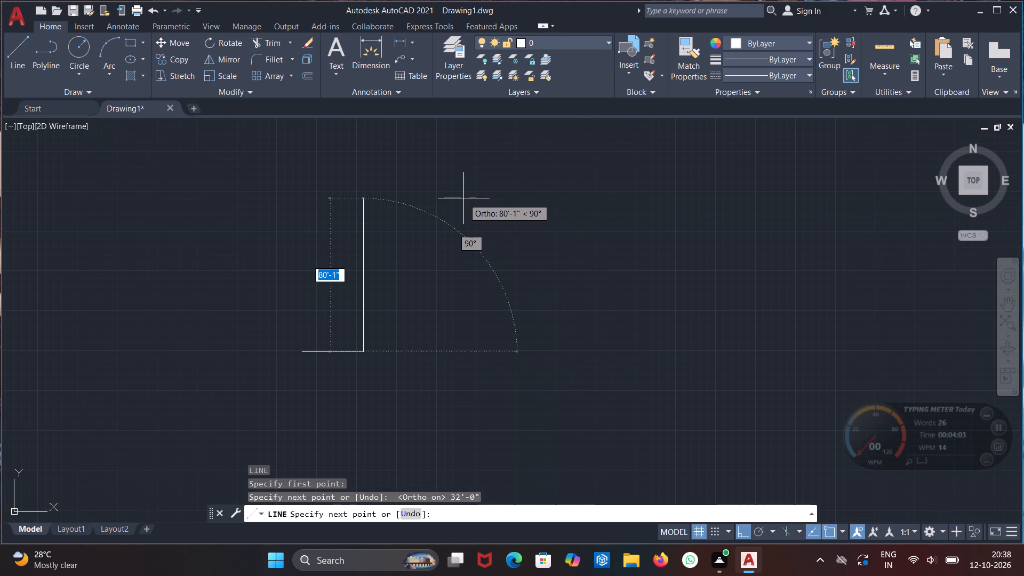
{"action": "type", "text": "45"}
{"action": "type", "text": "'-0\""}
{"action": "key", "text": "Return"}
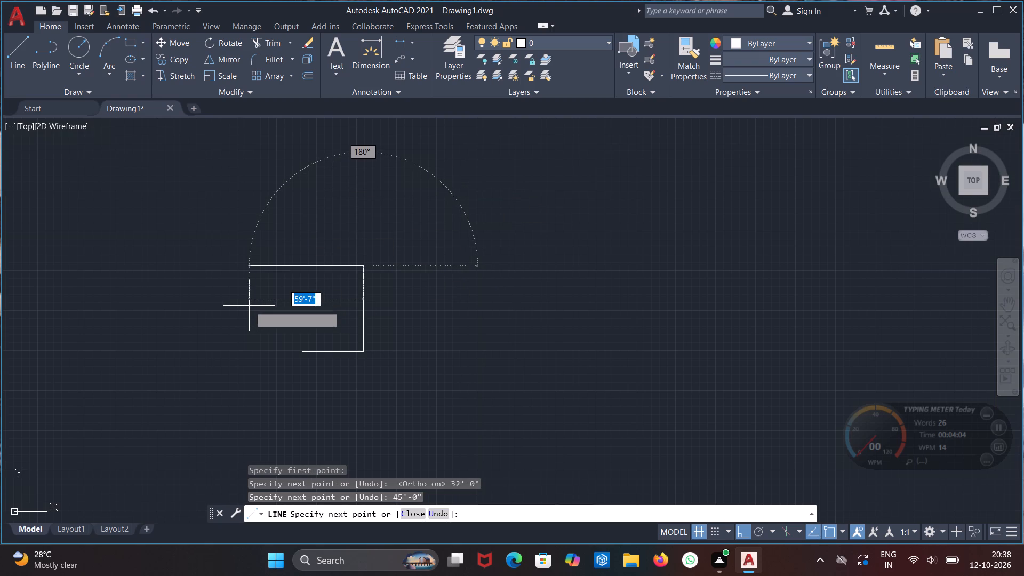
{"action": "type", "text": "32'"}
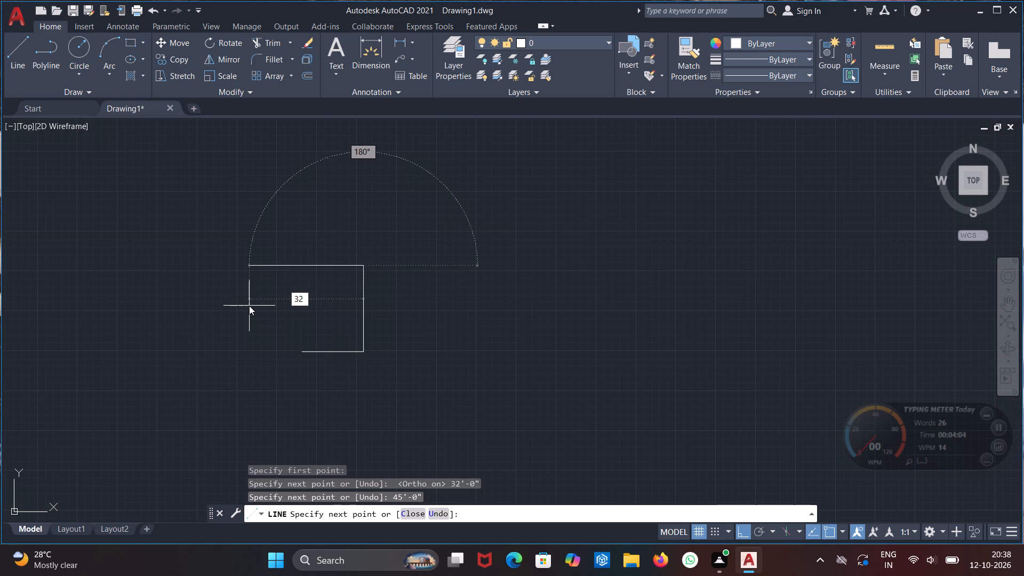
{"action": "type", "text": "-0\""}
{"action": "key", "text": "Return"}
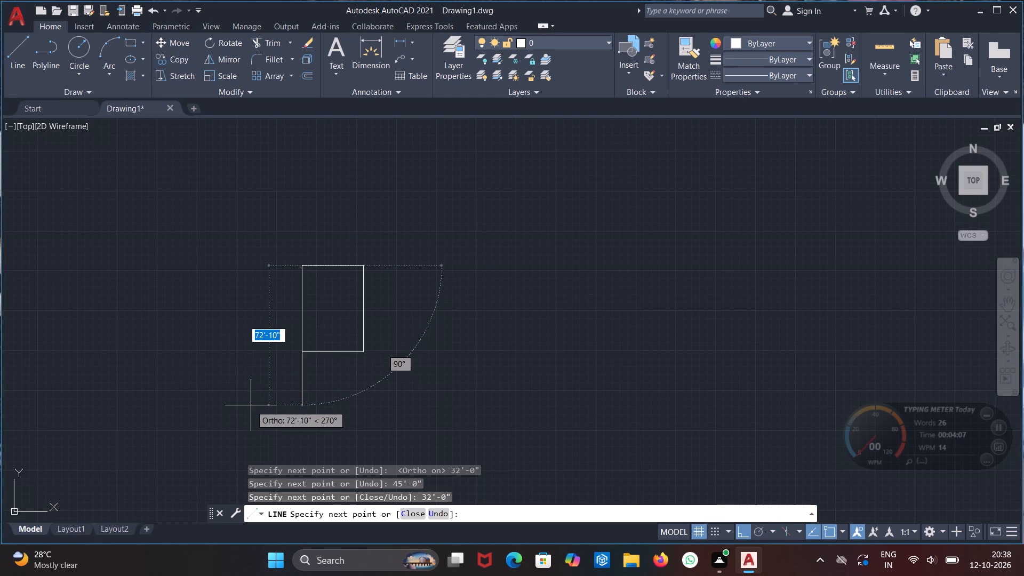
{"action": "type", "text": "45"}
{"action": "type", "text": "'-0\""}
{"action": "key", "text": "Return"}
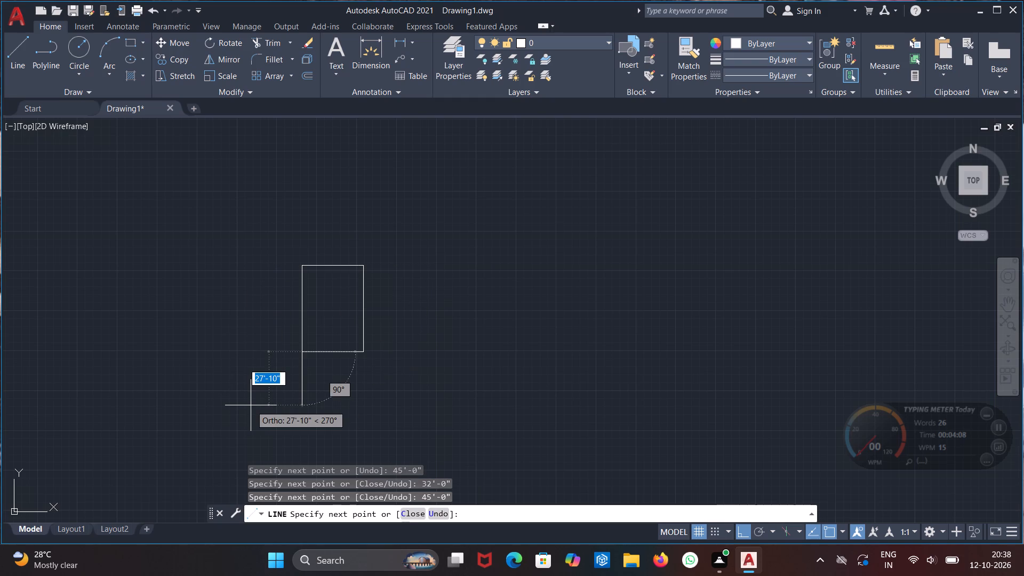
{"action": "key", "text": "Escape"}
Offset the top edge of the rectangular outline inward by 9".
{"action": "scroll", "coordinate": [318, 303], "scroll_direction": "up", "scroll_amount": 1}
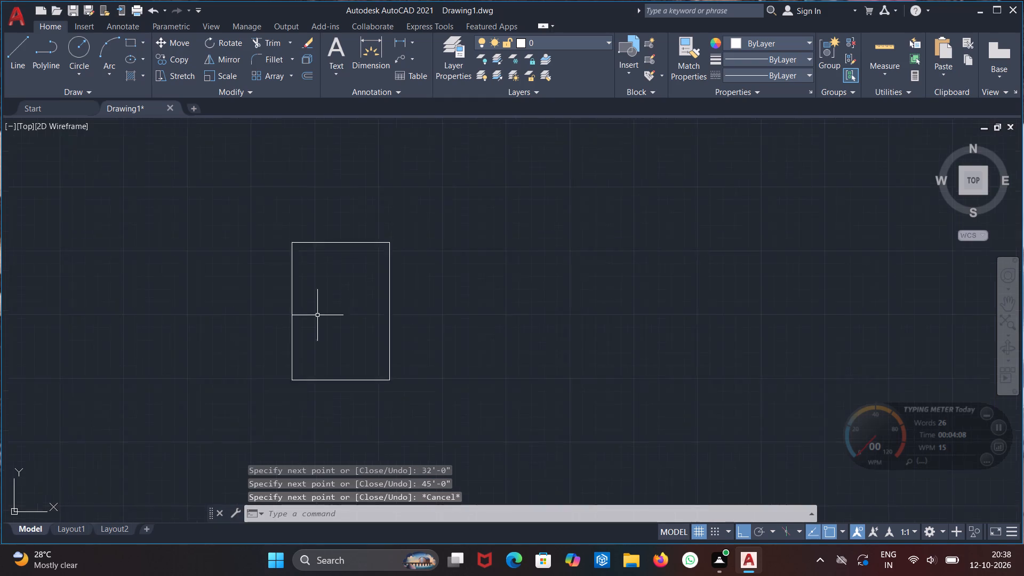
{"action": "scroll", "coordinate": [317, 317], "scroll_direction": "up", "scroll_amount": 1}
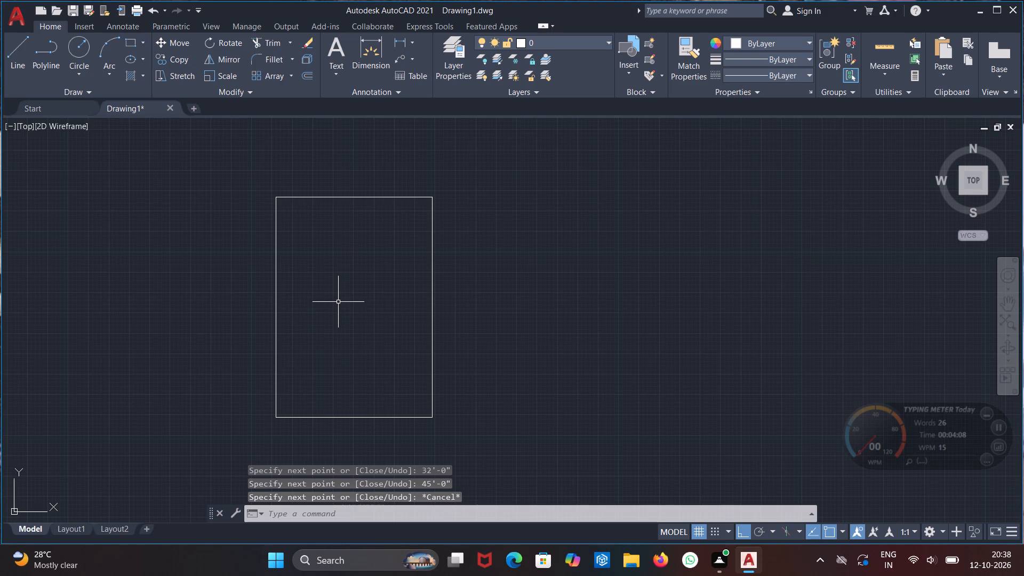
{"action": "type", "text": "off"}
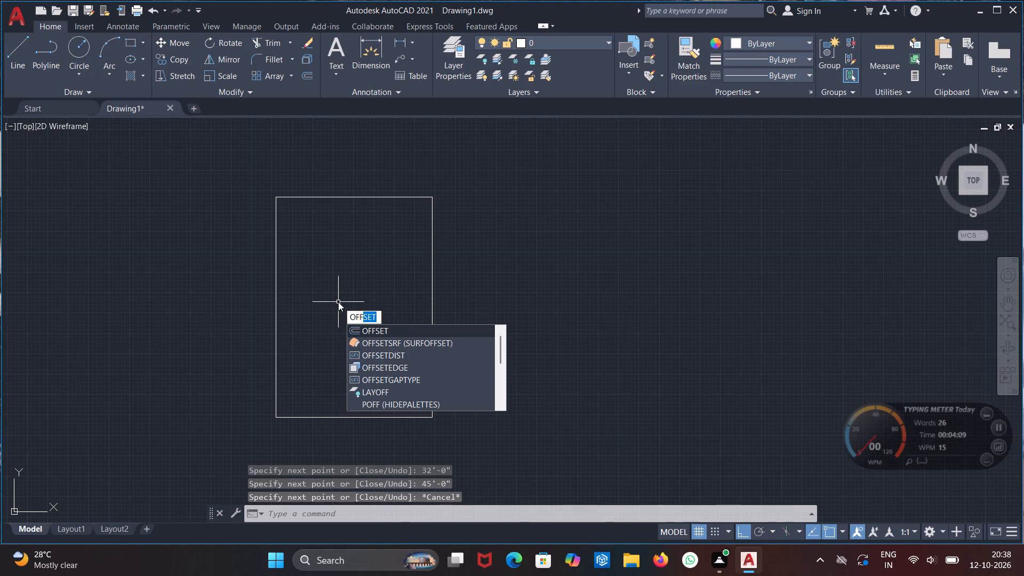
{"action": "key", "text": "Return"}
{"action": "key", "text": "Return"}
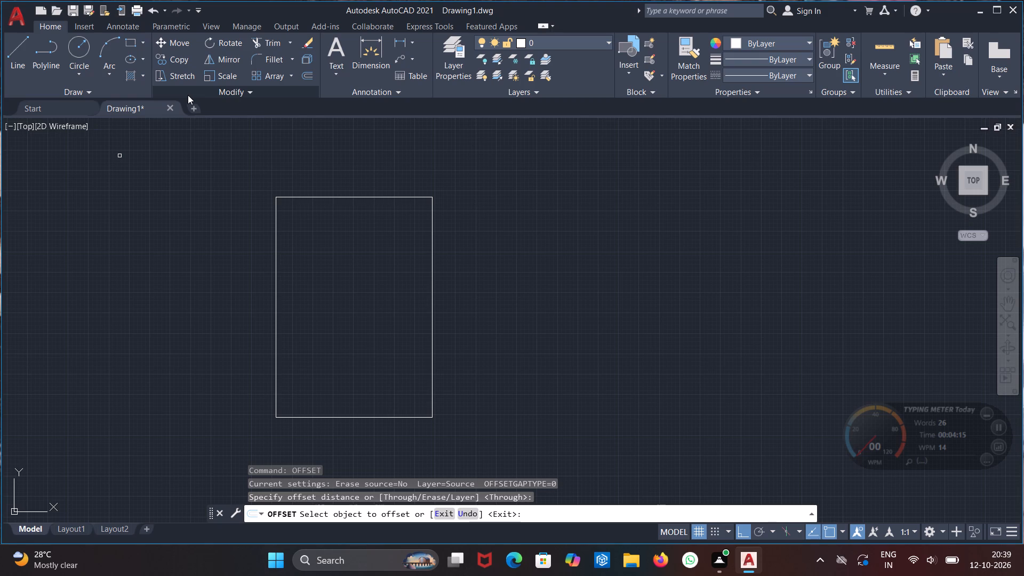
{"action": "left_click", "coordinate": [318, 197]}
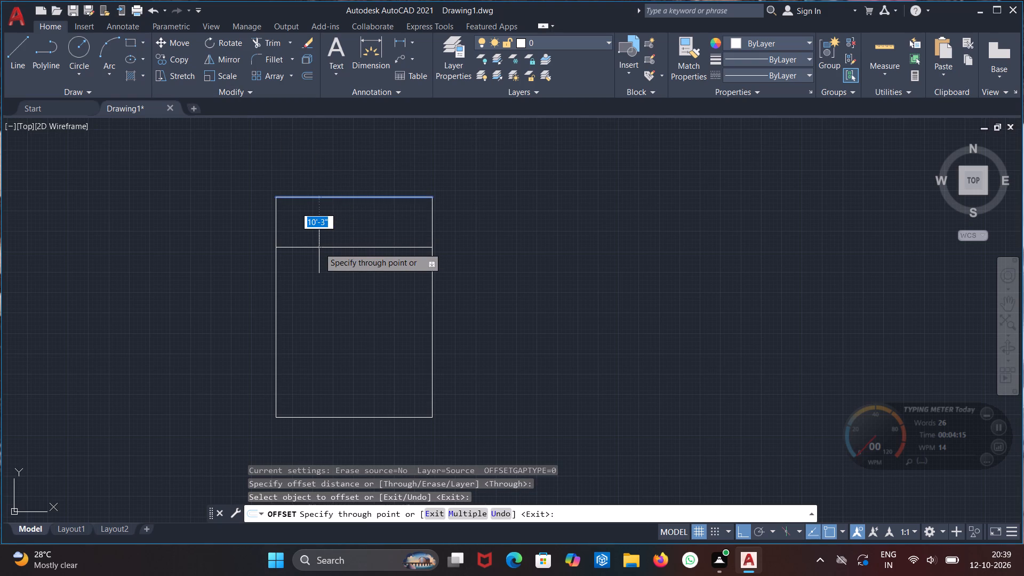
{"action": "key", "text": "9"}
{"action": "key", "text": "shift+quotedbl"}
{"action": "key", "text": "Return"}
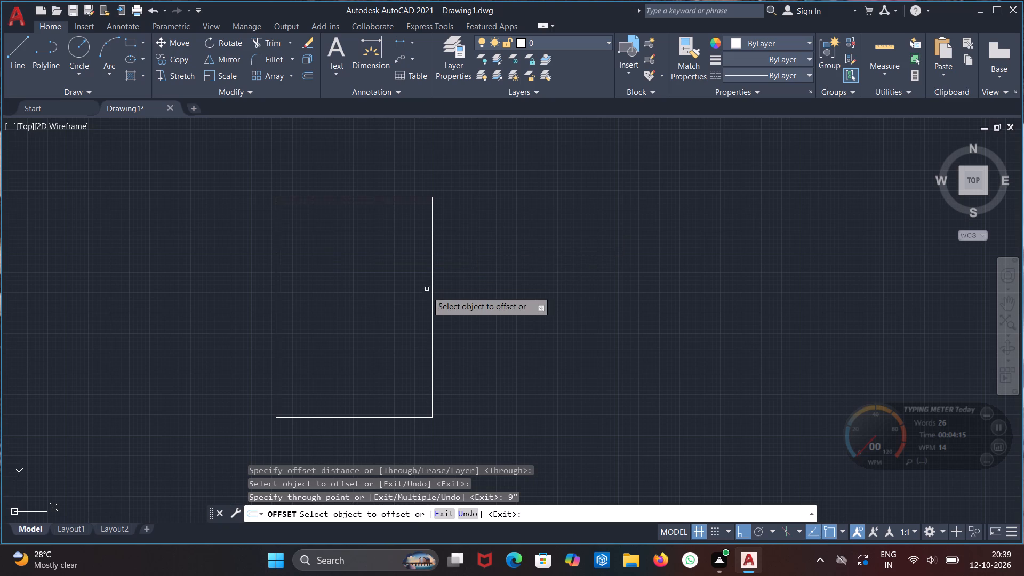
Offset the right, left and bottom edges of the rectangular outline inward by 9" each.
{"action": "left_click", "coordinate": [435, 291]}
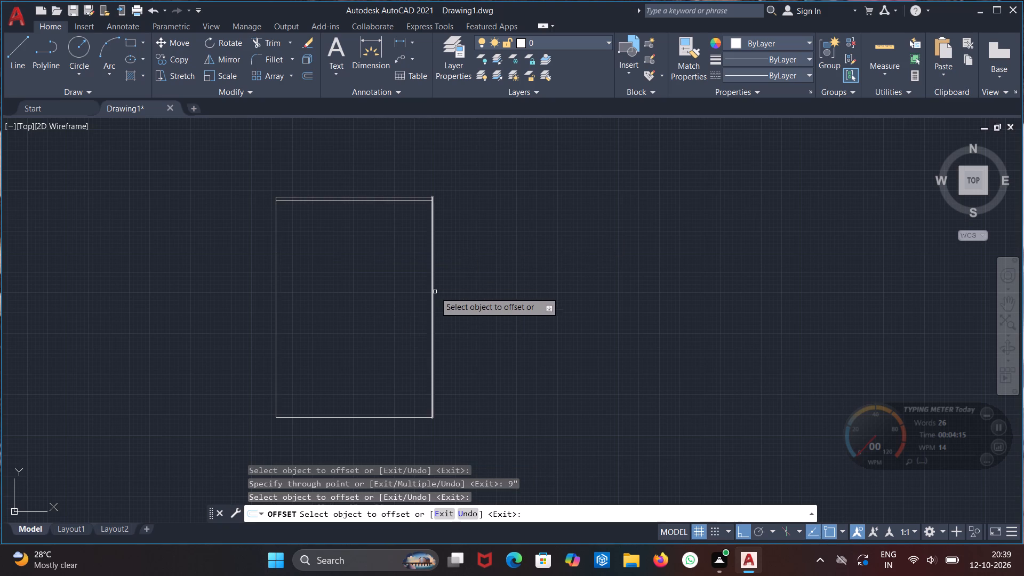
{"action": "left_click", "coordinate": [432, 300]}
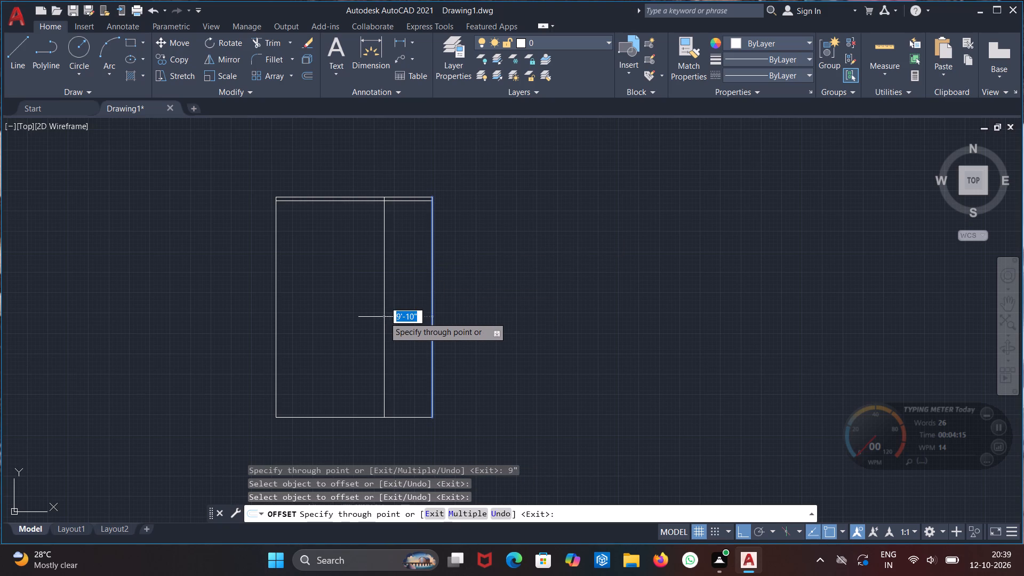
{"action": "type", "text": "9\""}
{"action": "key", "text": "Return"}
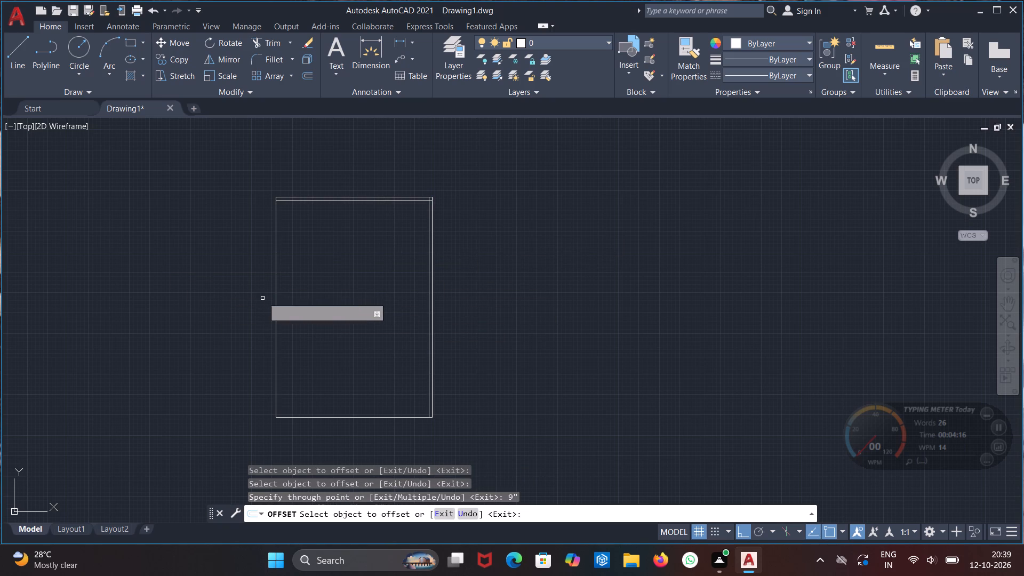
{"action": "left_click", "coordinate": [276, 291]}
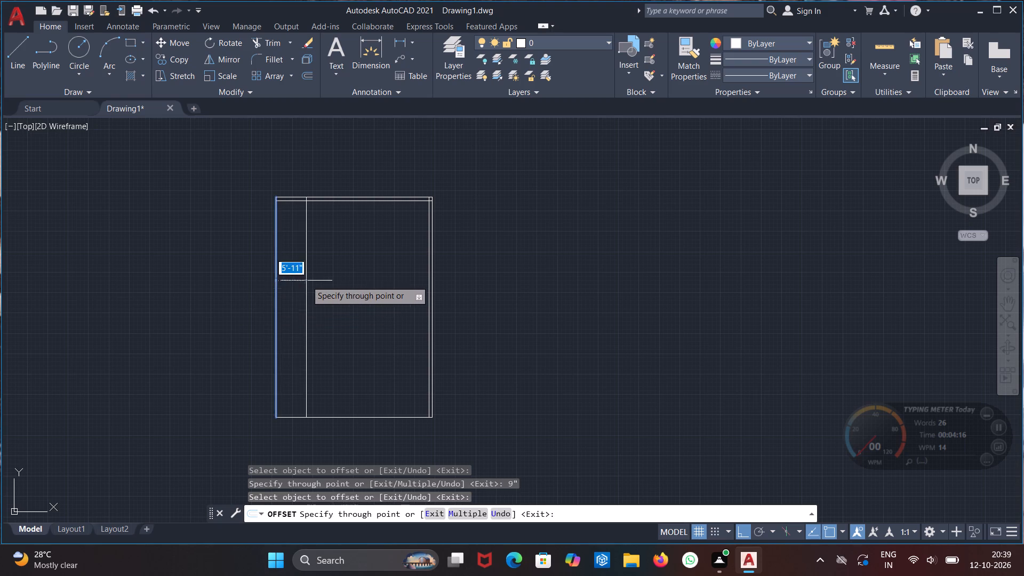
{"action": "type", "text": "9\""}
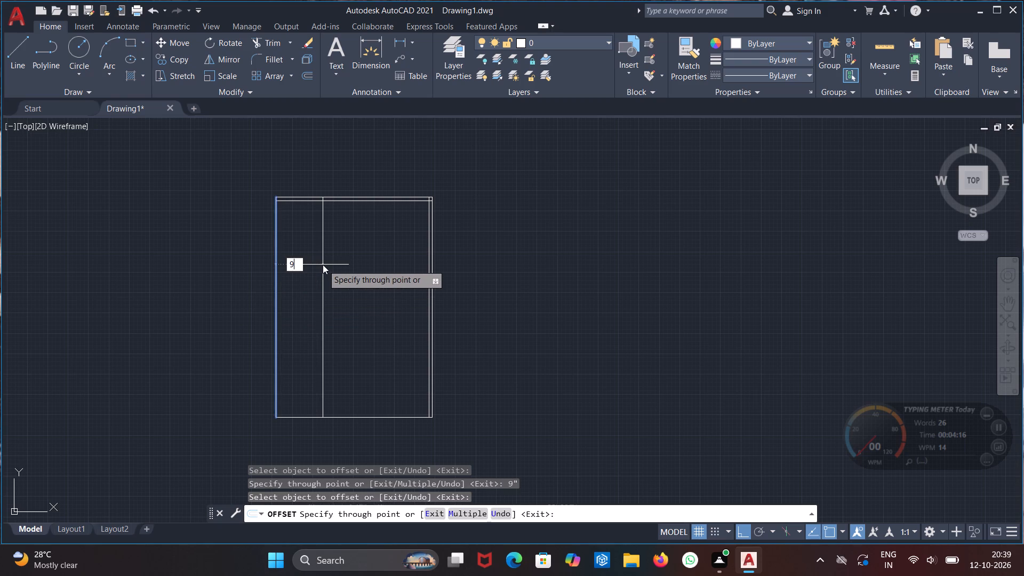
{"action": "key", "text": "Return"}
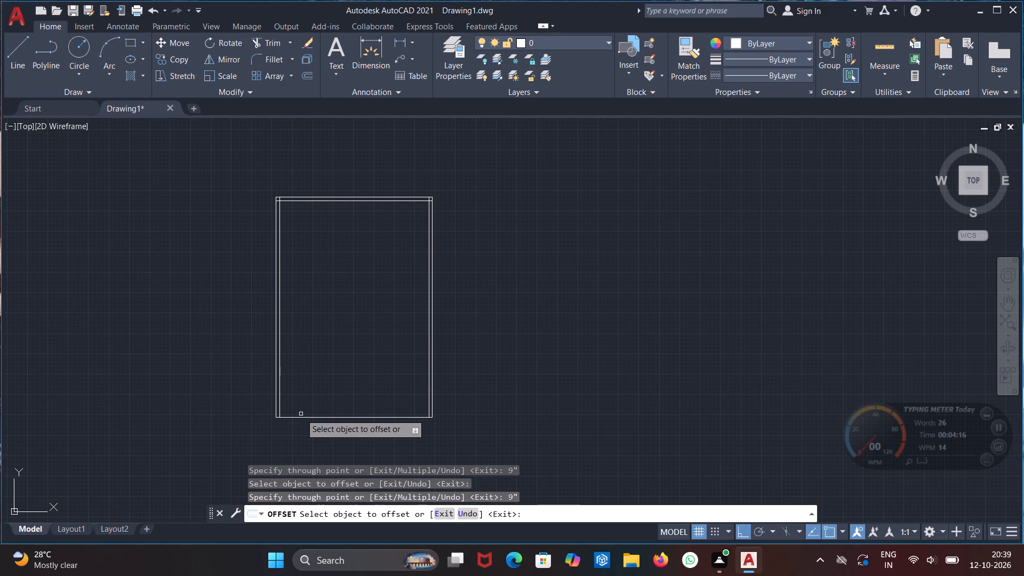
{"action": "left_click", "coordinate": [297, 417]}
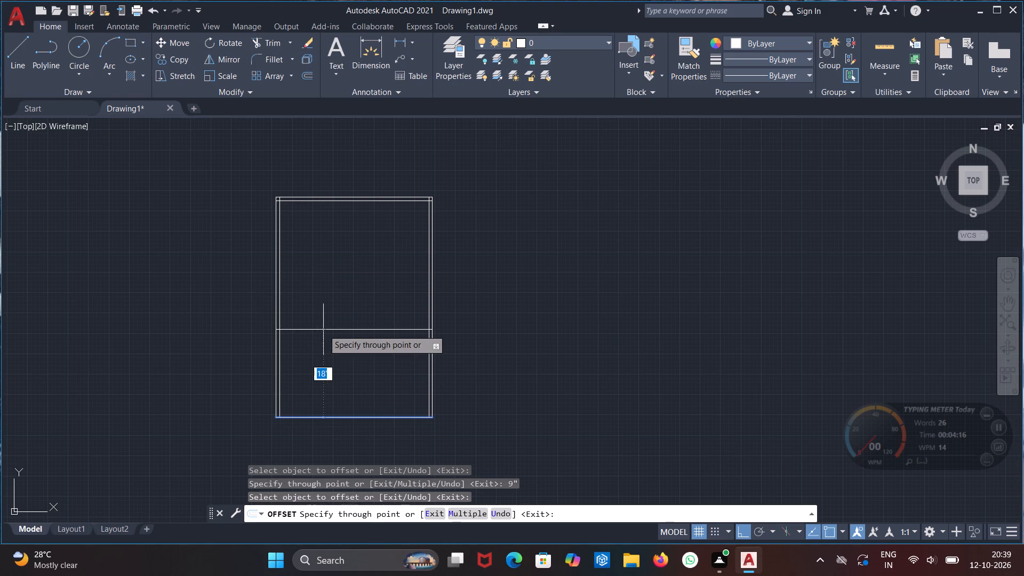
{"action": "key", "text": "9"}
{"action": "key", "text": "shift+quotedbl"}
{"action": "key", "text": "Return"}
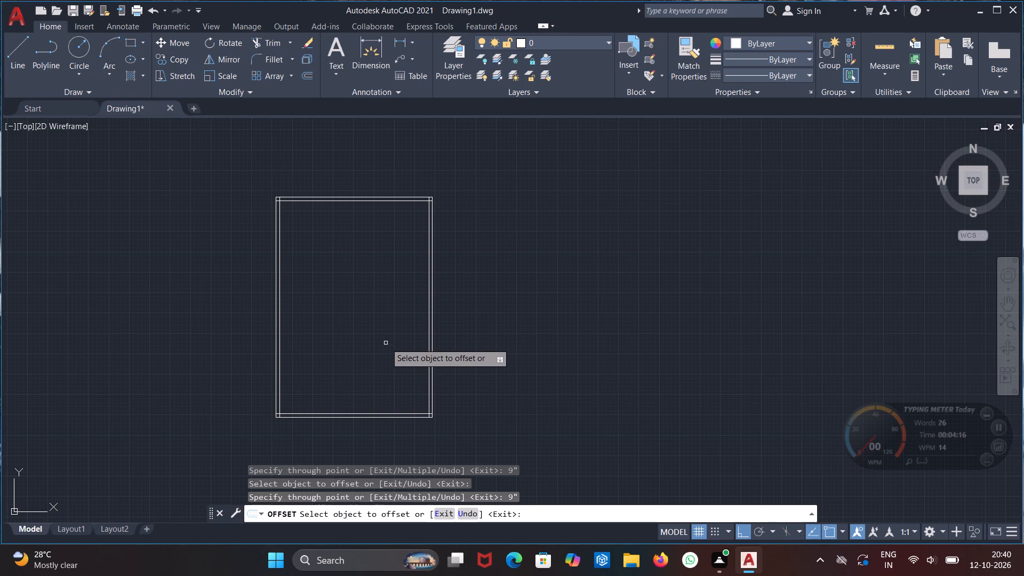
Offset the right wall's inner line 12'-0" to the left, and offset the resulting line another 4.5" left to form a vertical partition.
{"action": "left_click", "coordinate": [429, 358]}
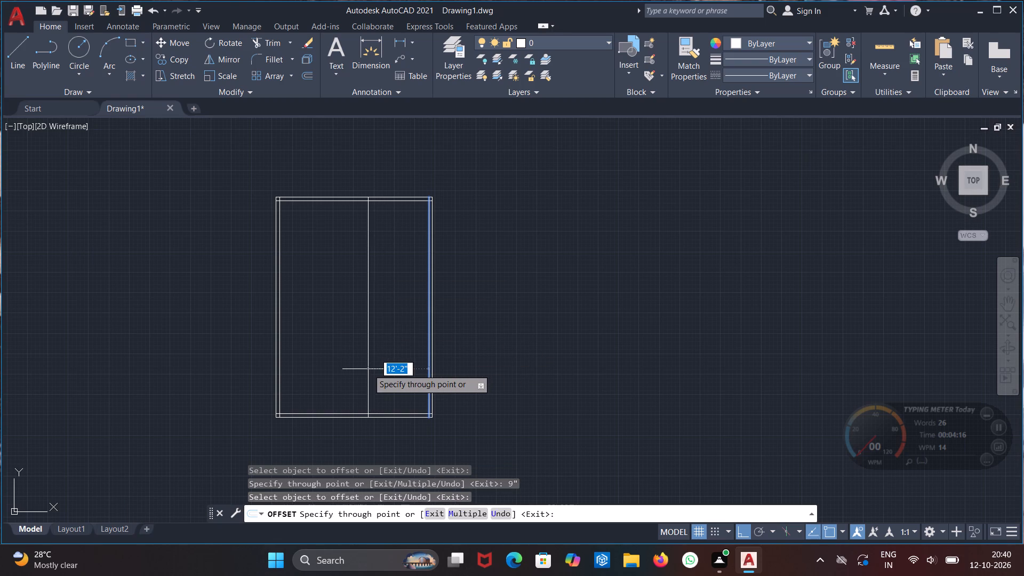
{"action": "type", "text": "12"}
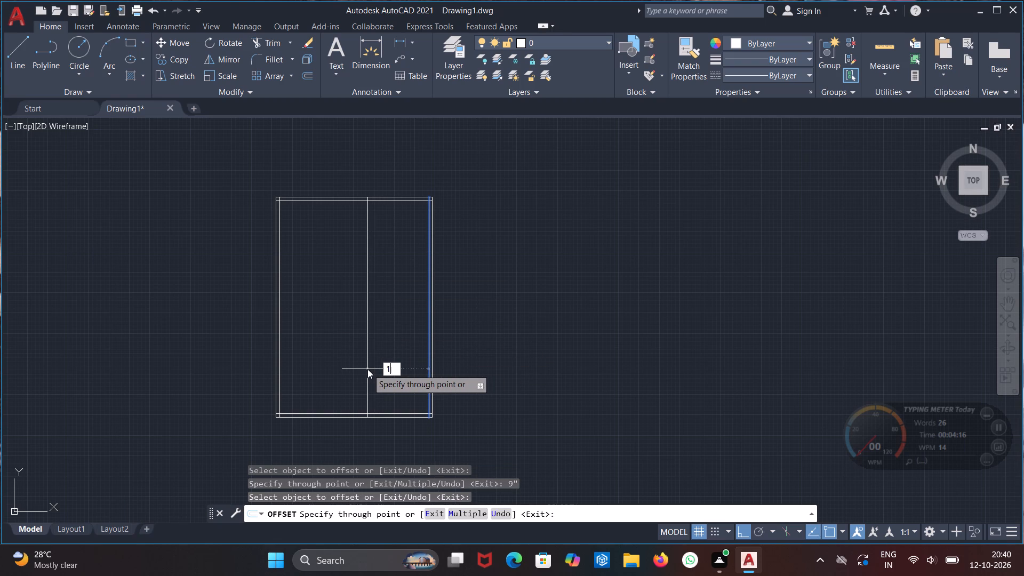
{"action": "key", "text": "apostrophe"}
{"action": "type", "text": "-0\""}
{"action": "key", "text": "Return"}
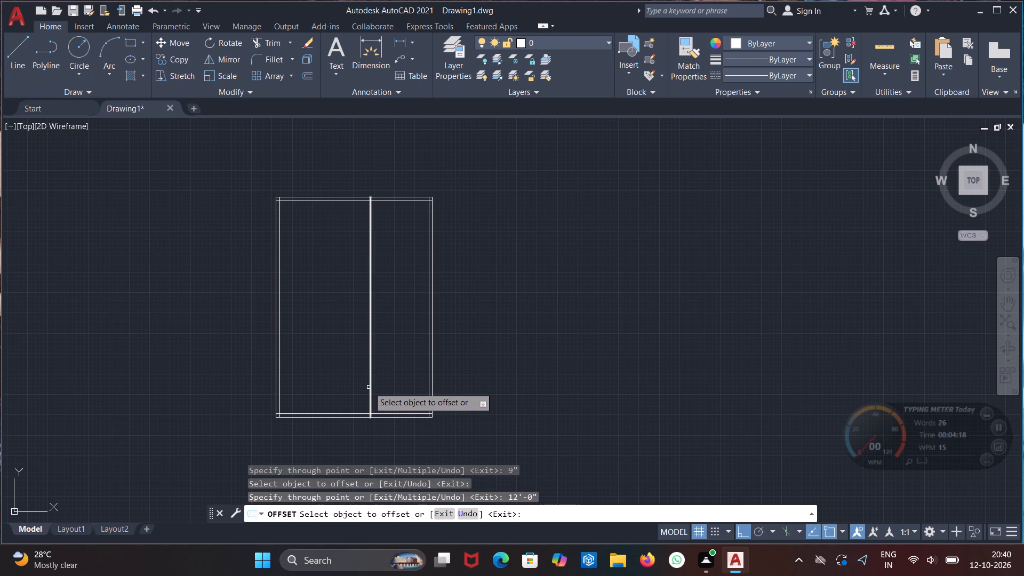
{"action": "left_click", "coordinate": [370, 395]}
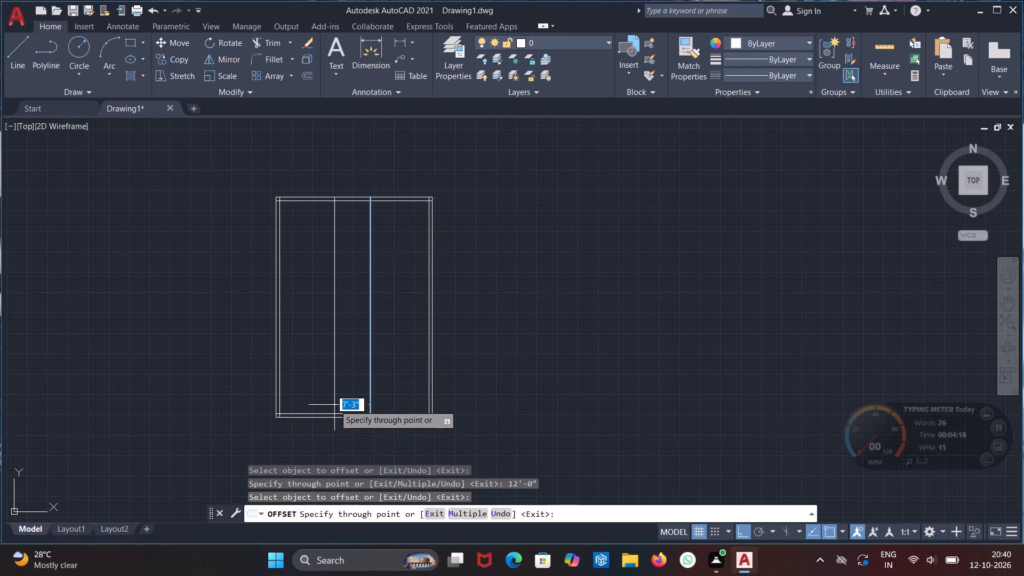
{"action": "type", "text": "4.5\""}
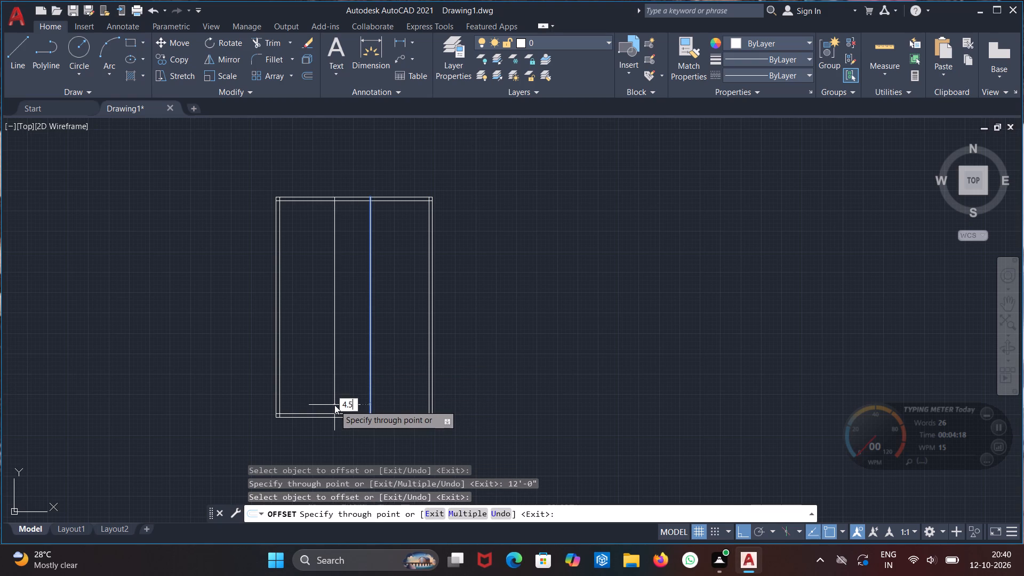
{"action": "key", "text": "Return"}
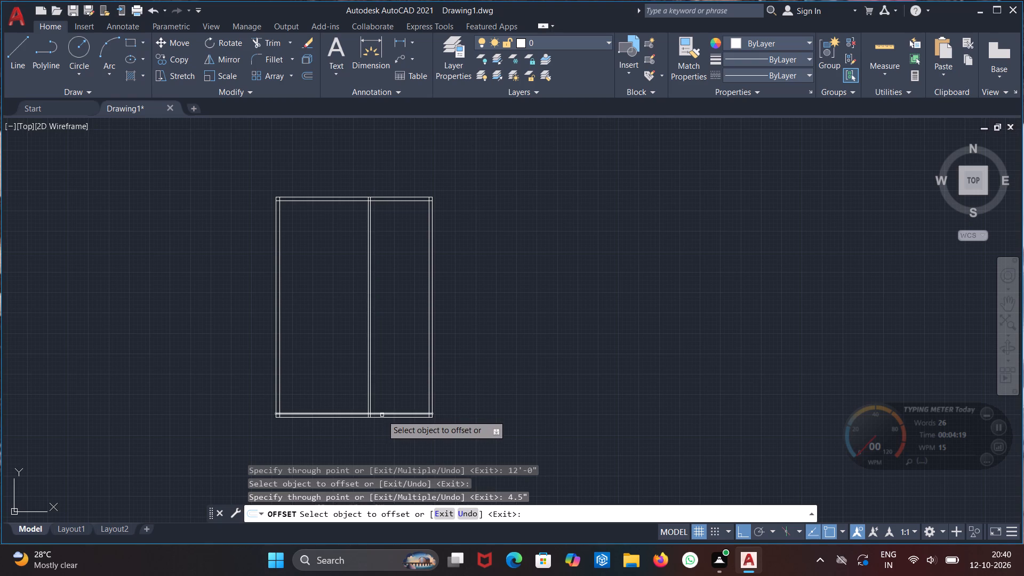
Offset the bottom wall's inner line 12'-0" upward, and offset the resulting line another 4.5" upward to form a horizontal partition.
{"action": "left_click", "coordinate": [382, 415]}
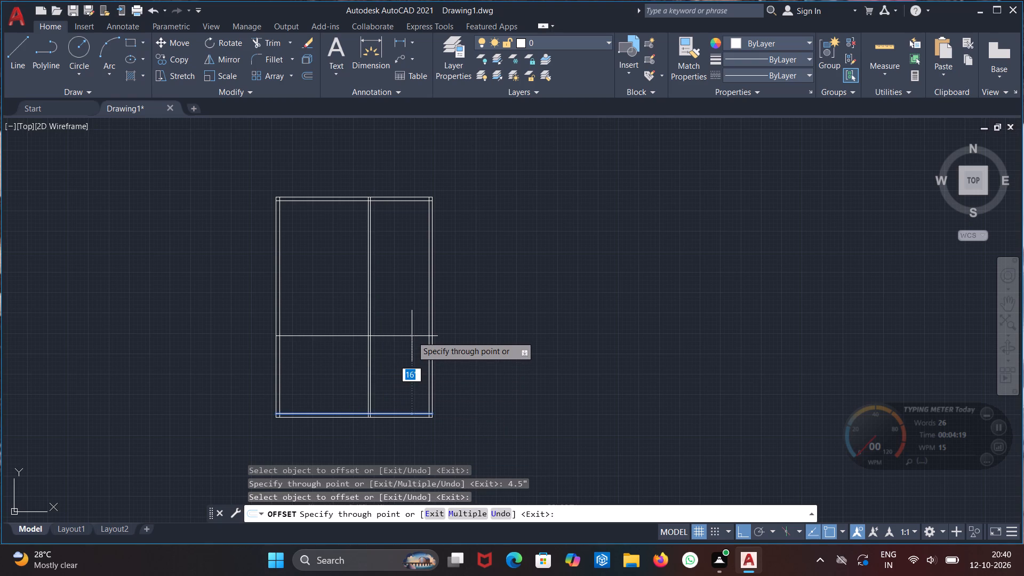
{"action": "type", "text": "12"}
{"action": "key", "text": "apostrophe"}
{"action": "type", "text": "-0\""}
{"action": "key", "text": "Return"}
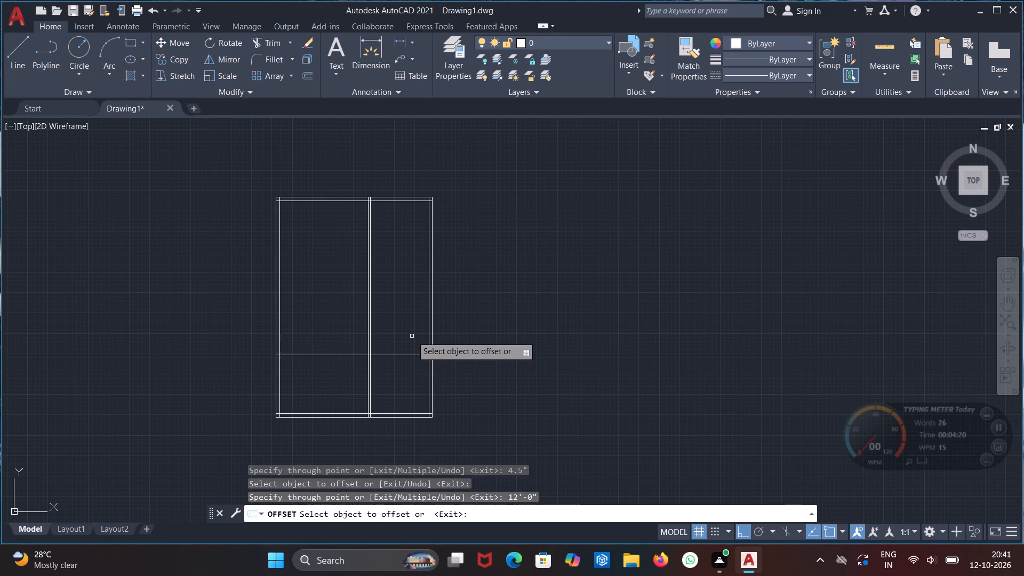
{"action": "left_click", "coordinate": [409, 356]}
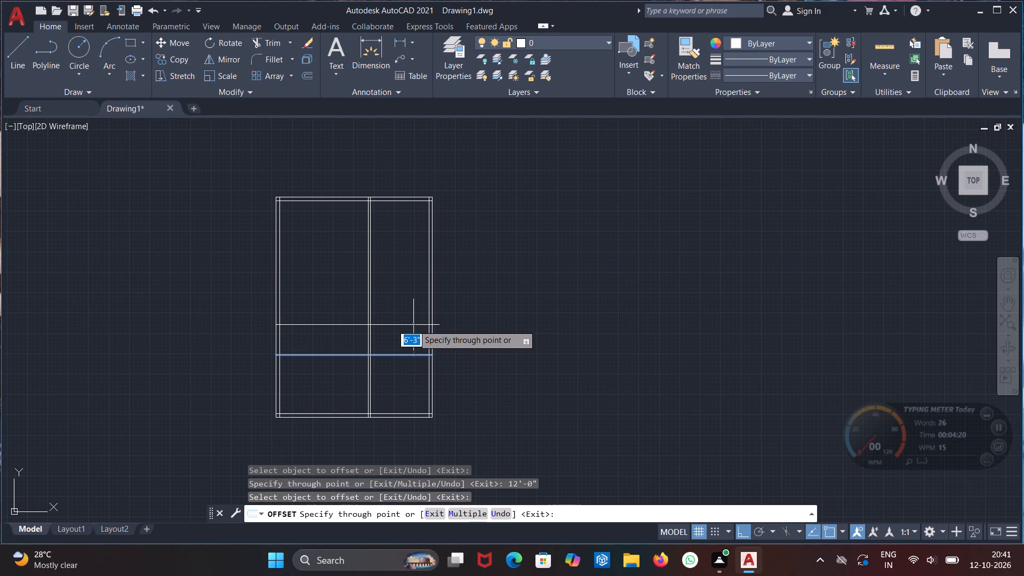
{"action": "type", "text": "4.5"}
{"action": "key", "text": "shift+quotedbl"}
{"action": "key", "text": "Return"}
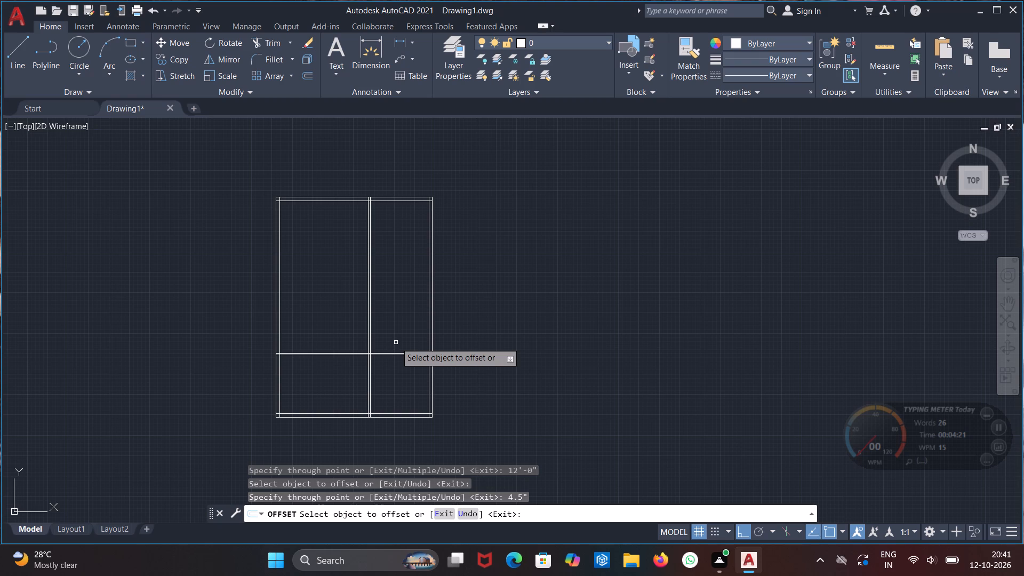
Offset the horizontal partition's upper line 3'-9" upward, and offset the resulting line another 4.5" upward to form a second horizontal partition.
{"action": "scroll", "coordinate": [331, 358], "scroll_direction": "up", "scroll_amount": 1}
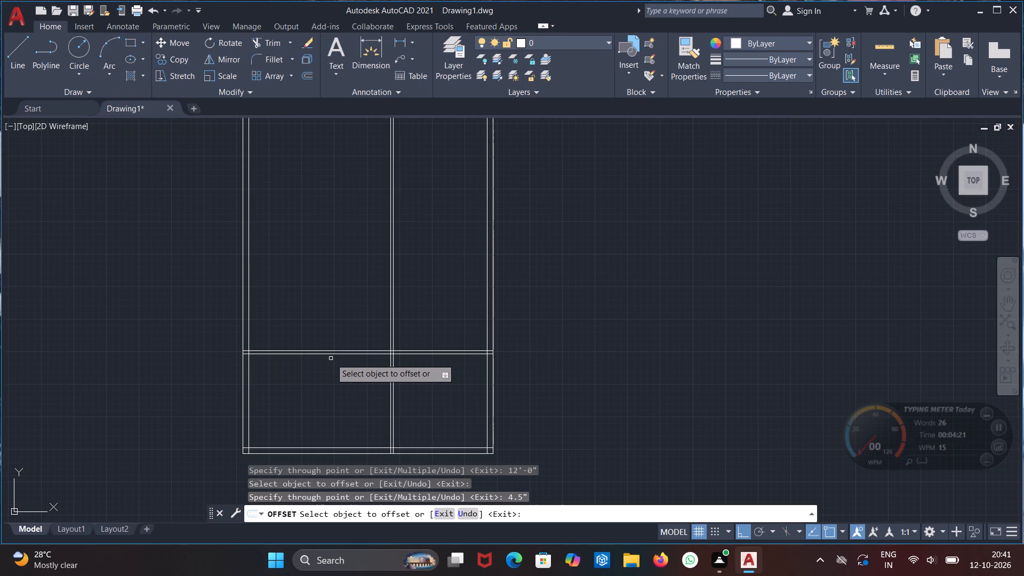
{"action": "middle_click", "coordinate": [331, 358]}
{"action": "middle_click", "coordinate": [252, 366]}
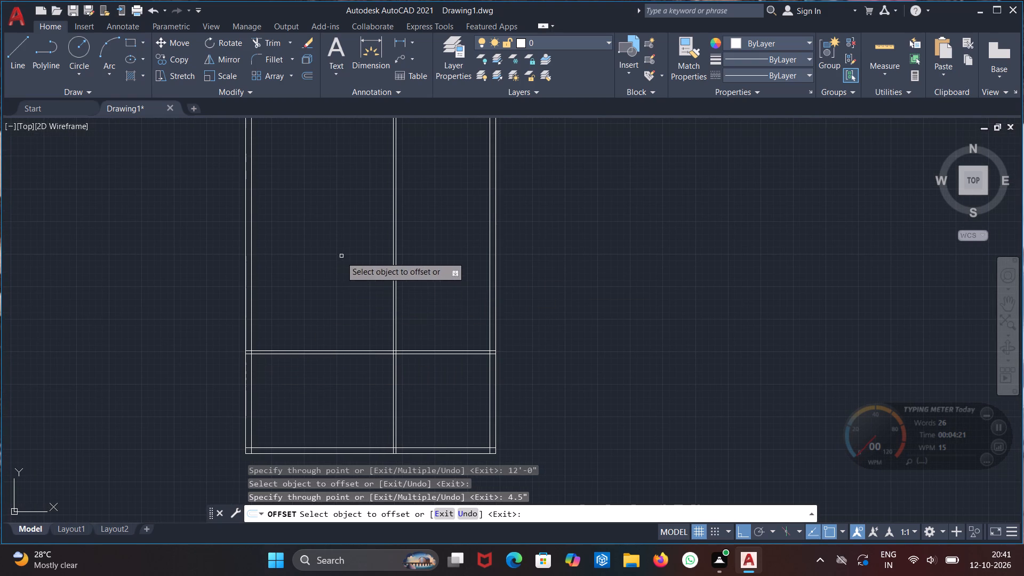
{"action": "middle_click_drag", "start_coordinate": [332, 261], "coordinate": [439, 238]}
{"action": "scroll", "coordinate": [403, 332], "scroll_direction": "up", "scroll_amount": 1}
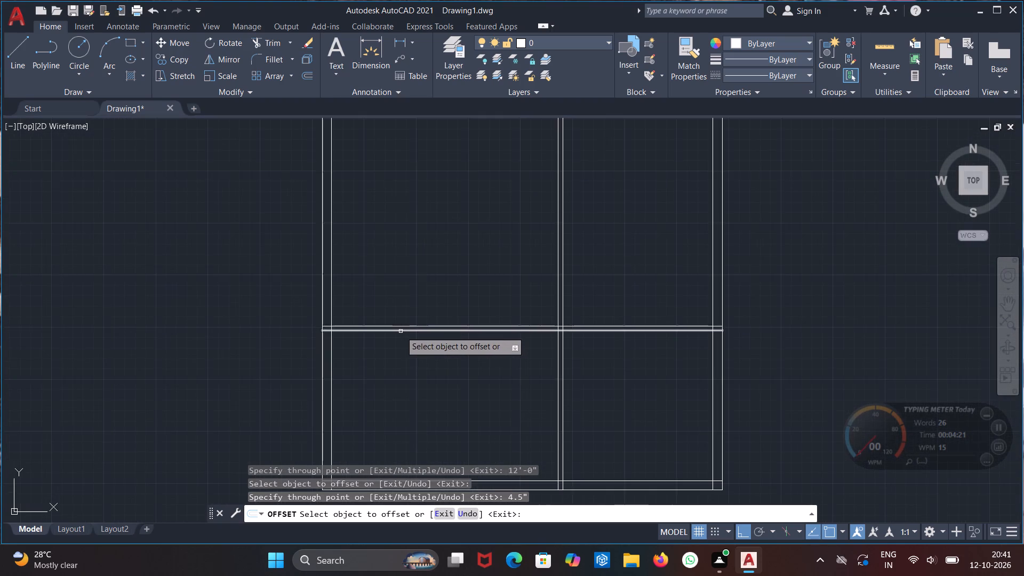
{"action": "scroll", "coordinate": [394, 345], "scroll_direction": "up", "scroll_amount": 1}
{"action": "left_click", "coordinate": [376, 315]}
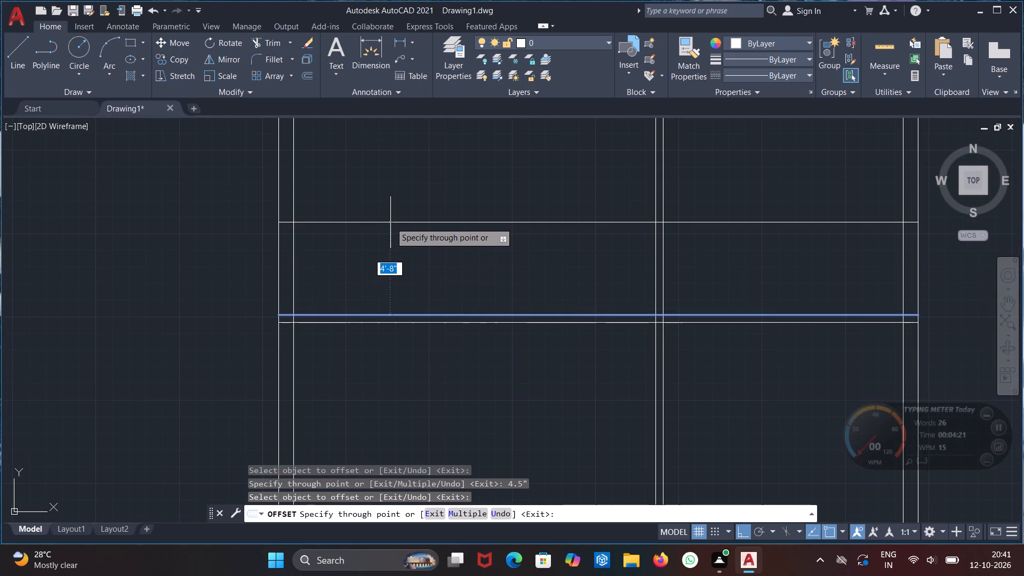
{"action": "type", "text": "3'"}
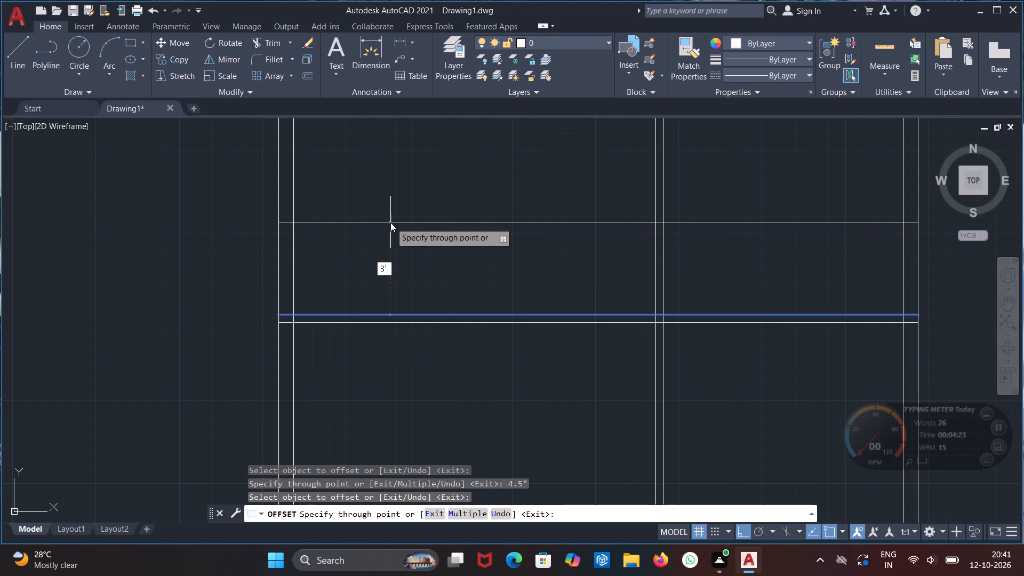
{"action": "type", "text": "-9\""}
{"action": "key", "text": "Return"}
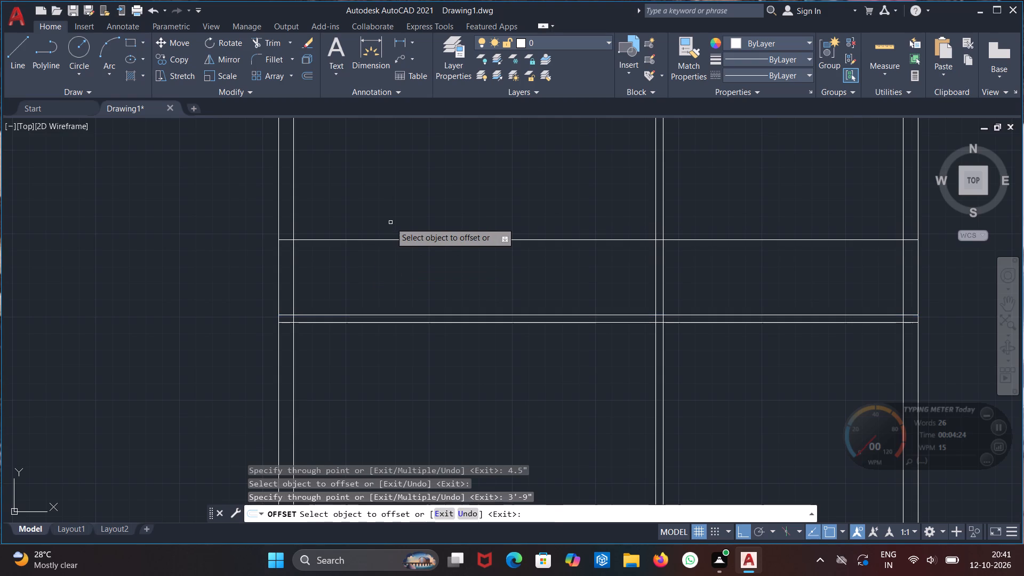
{"action": "left_click", "coordinate": [388, 238]}
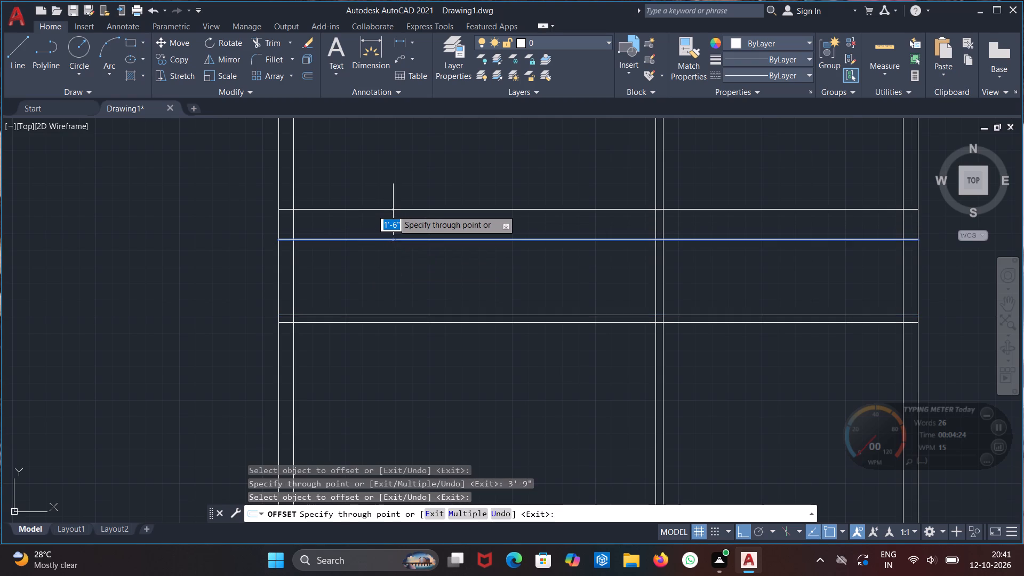
{"action": "type", "text": "4.5\""}
{"action": "key", "text": "Return"}
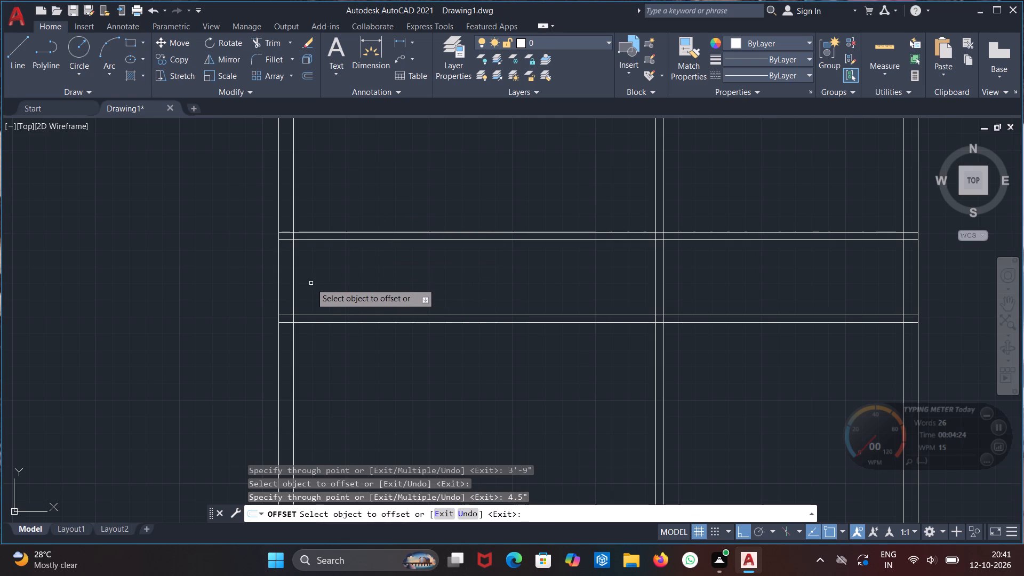
Offset the left wall's inner line 5'-0" to the right, and offset the resulting line another 4.5" right to form a vertical partition.
{"action": "left_click", "coordinate": [293, 272]}
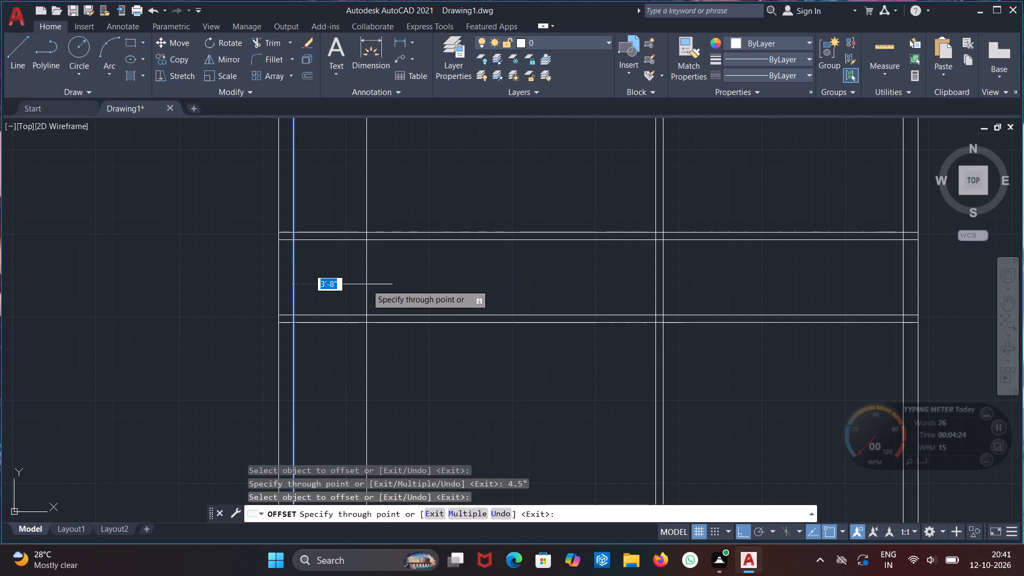
{"action": "key", "text": "5"}
{"action": "type", "text": "'-0\""}
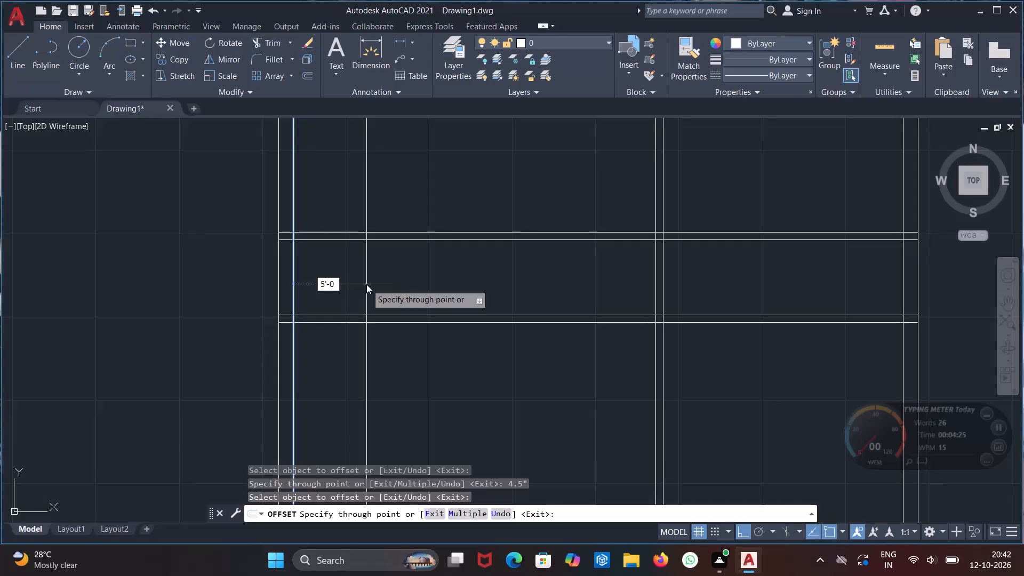
{"action": "key", "text": "Return"}
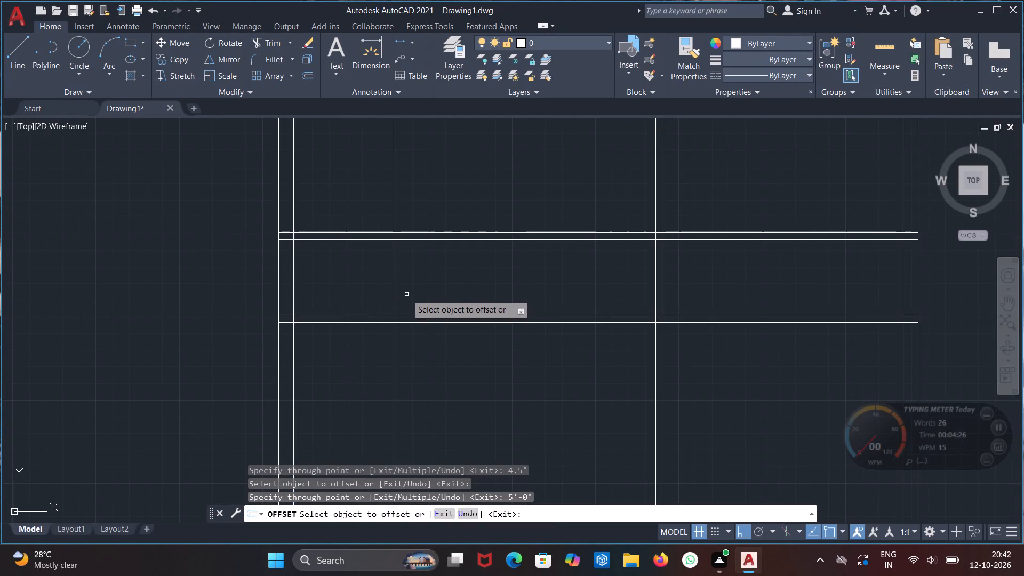
{"action": "left_click_drag", "start_coordinate": [394, 294], "coordinate": [405, 289]}
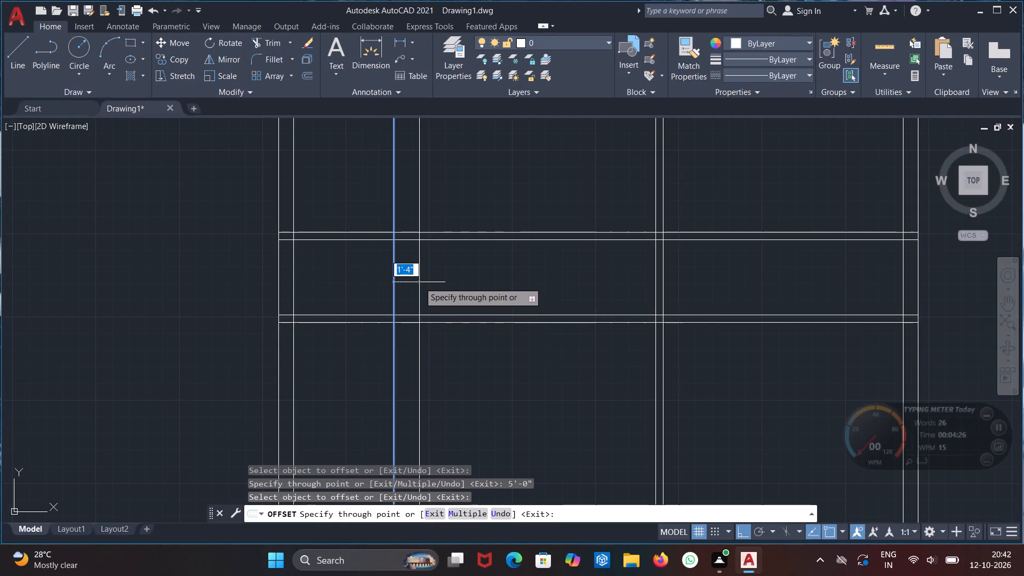
{"action": "type", "text": "4.5\""}
{"action": "key", "text": "Return"}
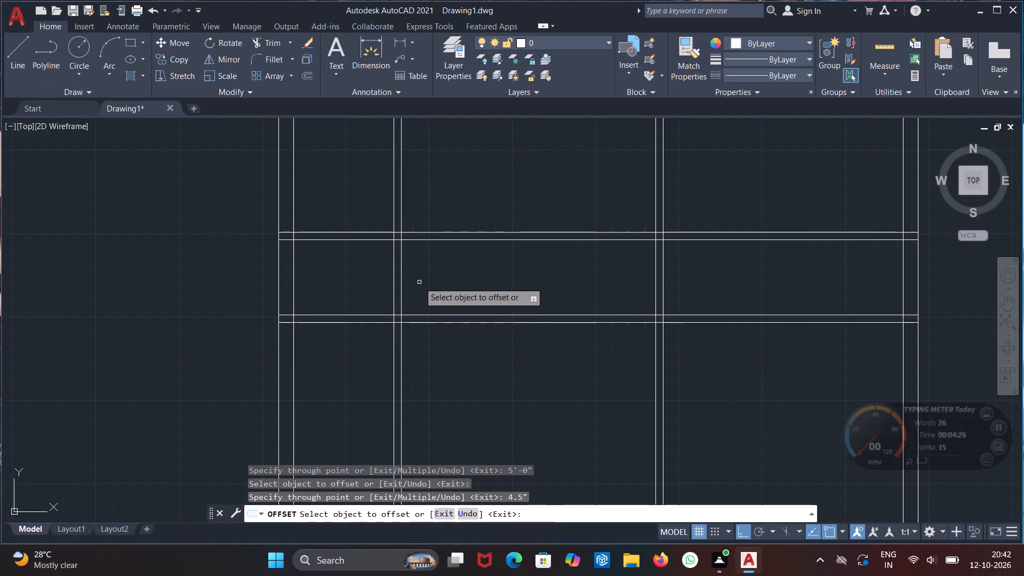
Offset the left vertical partition's right line 6'-7" to the right, and offset the resulting line another 4.5" right to form another partition.
{"action": "left_click", "coordinate": [402, 292]}
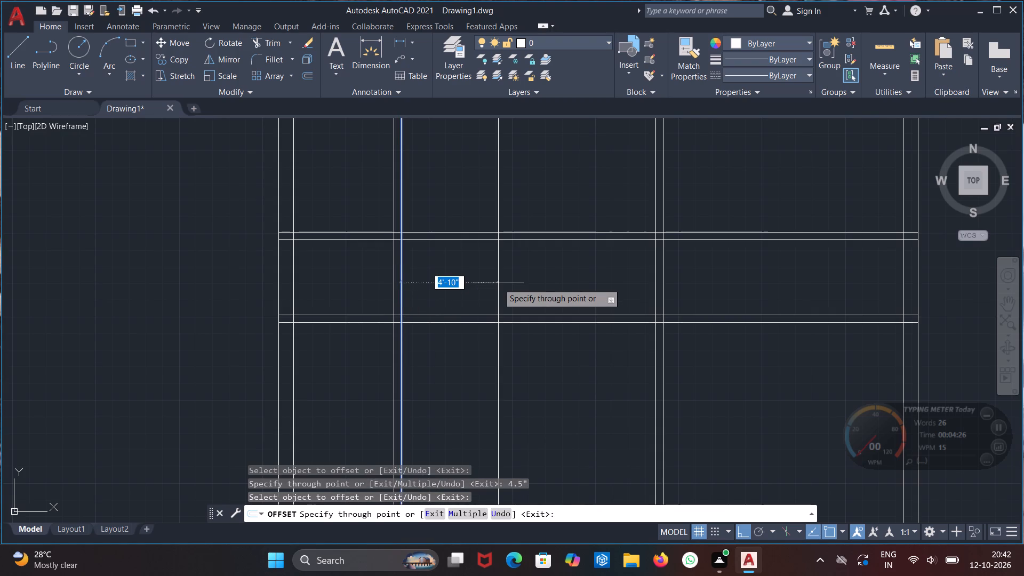
{"action": "type", "text": "6'"}
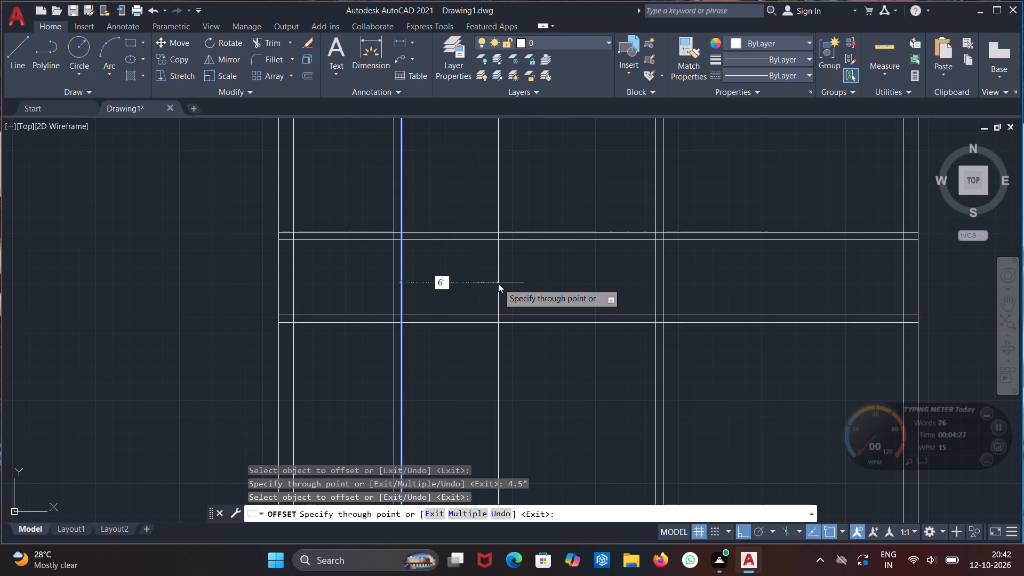
{"action": "type", "text": "-7\""}
{"action": "key", "text": "Return"}
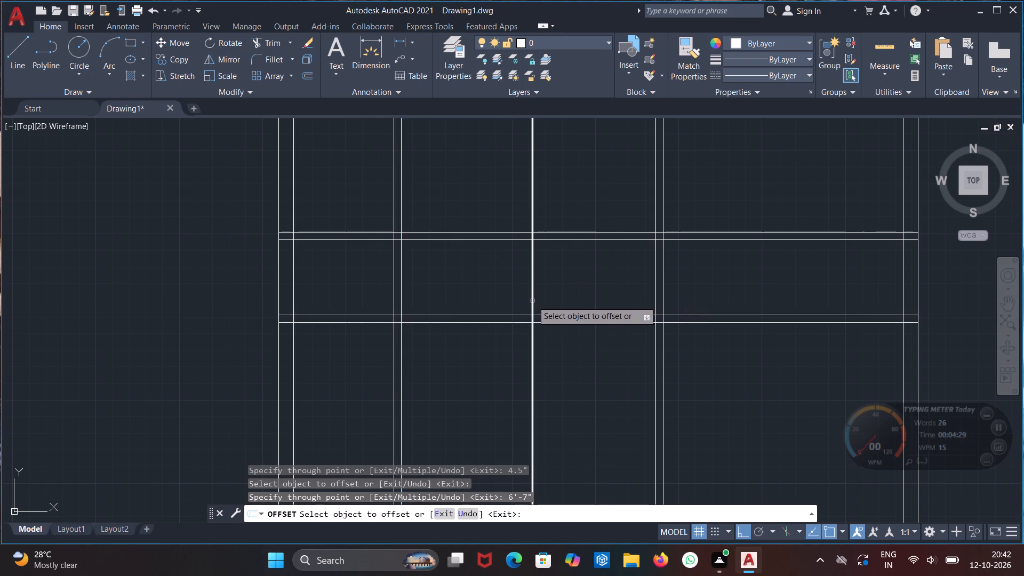
{"action": "left_click", "coordinate": [532, 301]}
{"action": "key", "text": "4"}
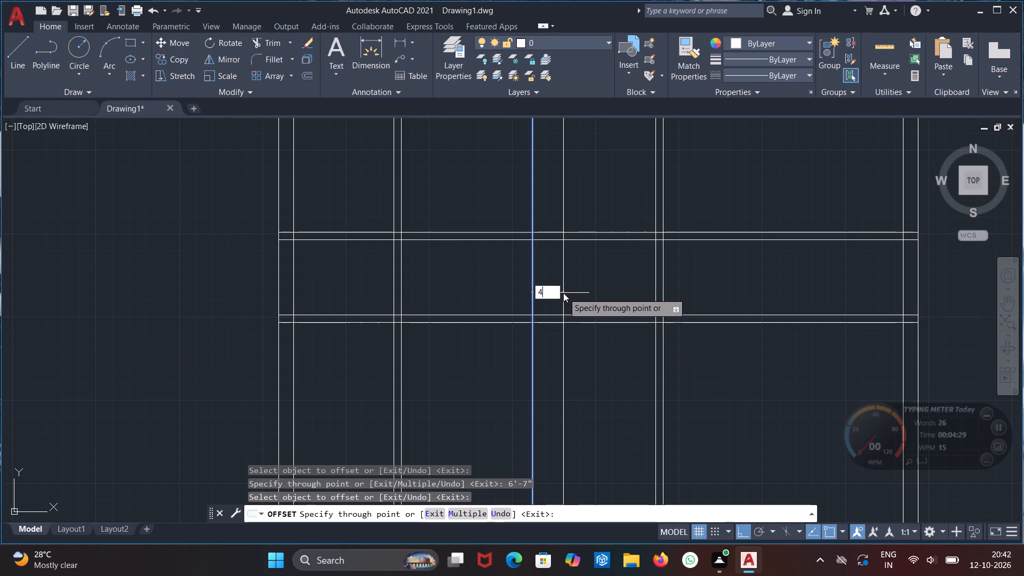
{"action": "key", "text": "period"}
{"action": "key", "text": "5"}
{"action": "key", "text": "shift+quotedbl"}
{"action": "key", "text": "Return"}
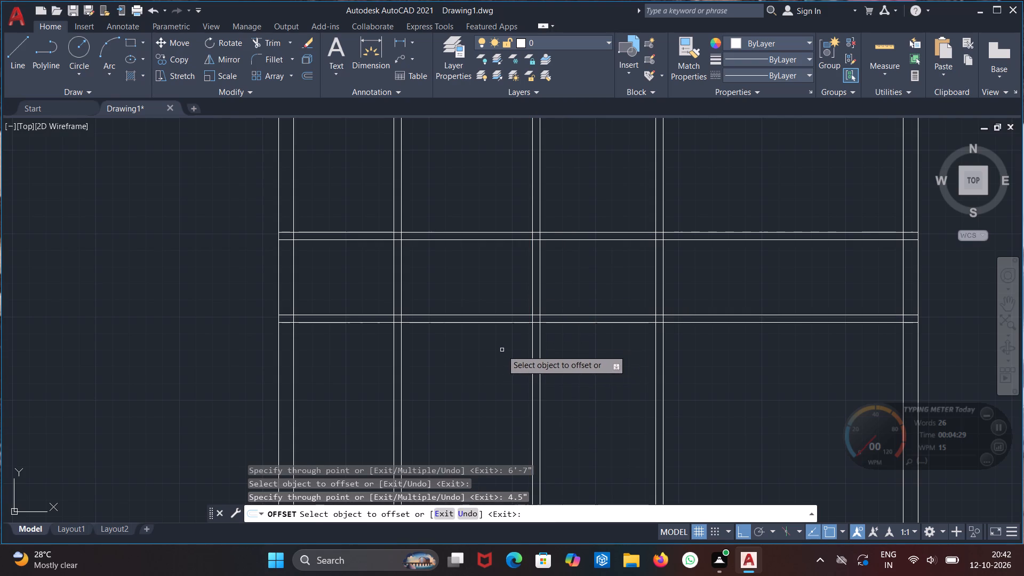
{"action": "scroll", "coordinate": [500, 345], "scroll_direction": "down", "scroll_amount": 2}
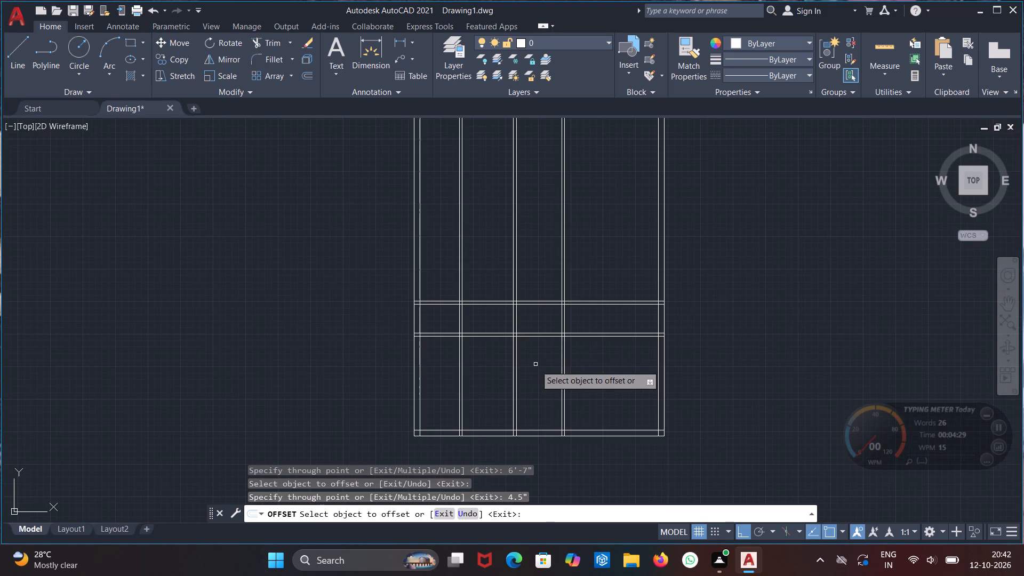
{"action": "middle_click_drag", "start_coordinate": [537, 369], "coordinate": [483, 374]}
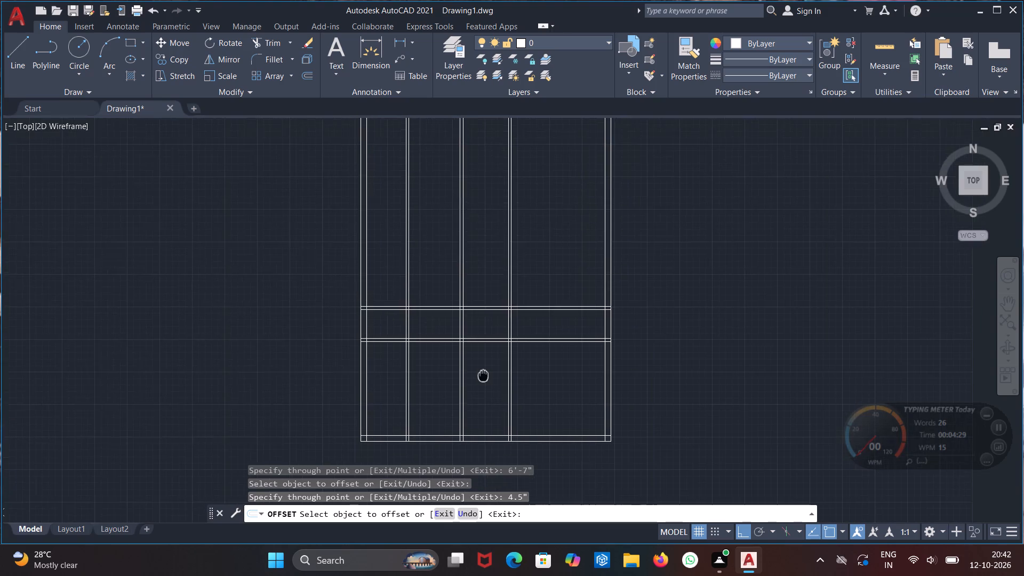
{"action": "middle_click_drag", "start_coordinate": [483, 374], "coordinate": [499, 373]}
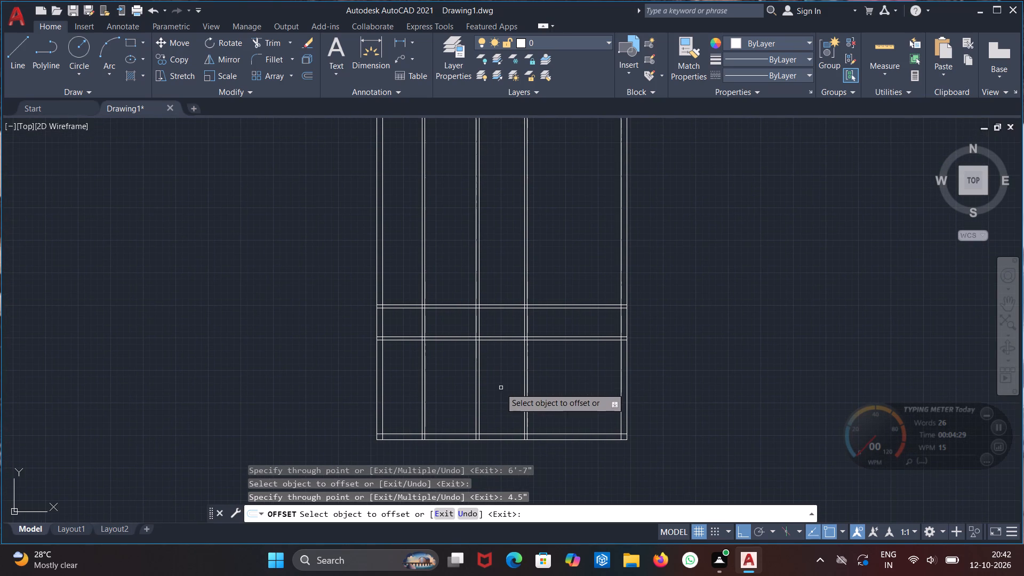
{"action": "key", "text": "Escape"}
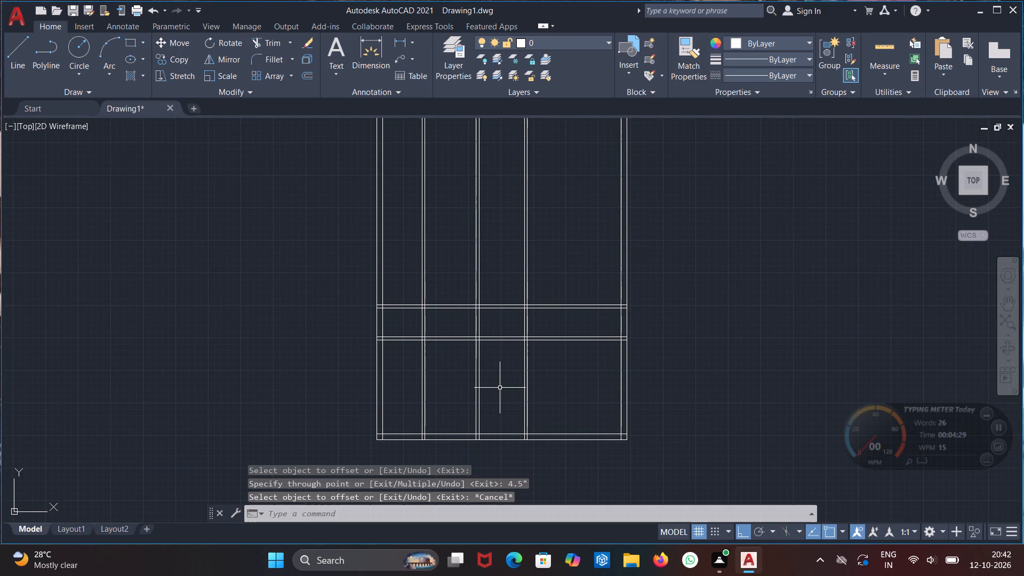
Trim the two left vertical partitions above the upper horizontal partition and below the lower one, keeping only the parts between them.
{"action": "key", "text": "t"}
{"action": "key", "text": "r"}
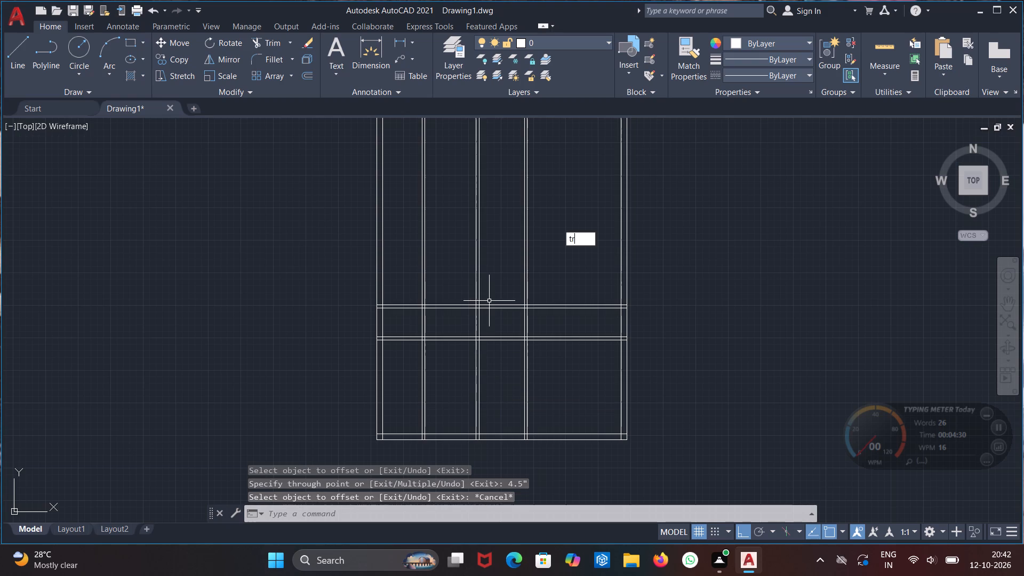
{"action": "key", "text": "Return"}
{"action": "key", "text": "Return"}
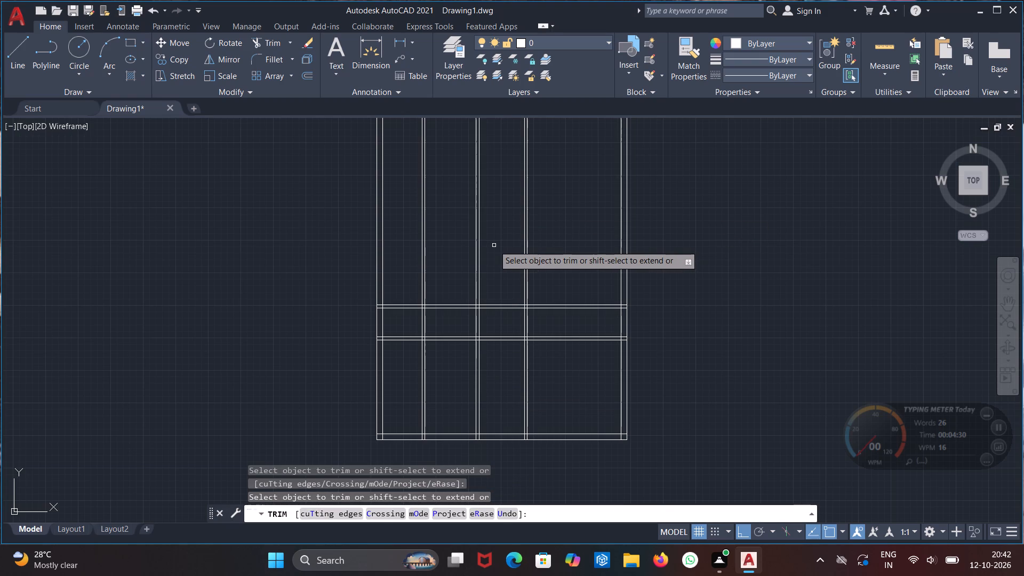
{"action": "left_click", "coordinate": [494, 245]}
{"action": "left_click", "coordinate": [409, 263]}
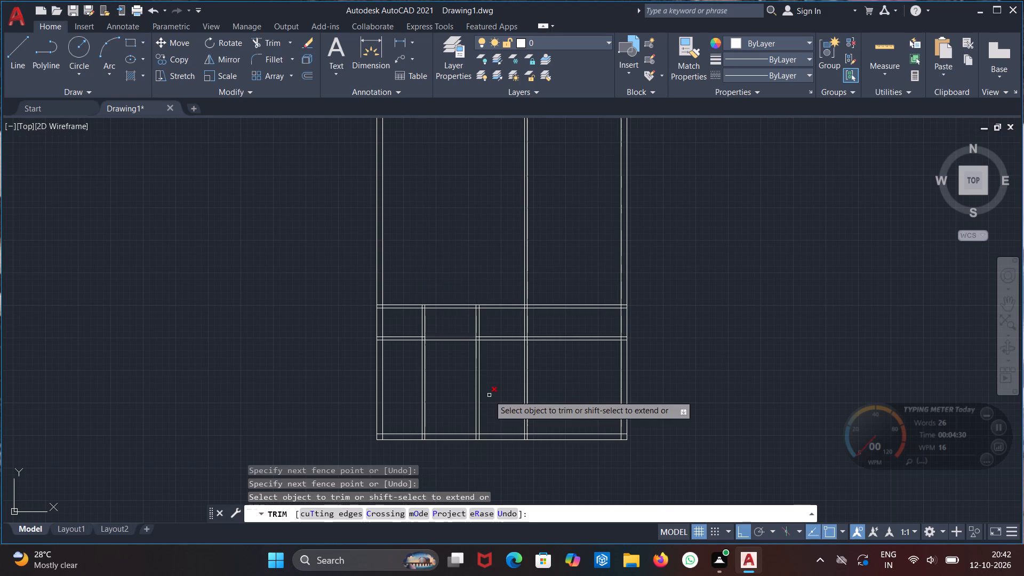
{"action": "left_click", "coordinate": [494, 388]}
{"action": "left_click", "coordinate": [396, 400]}
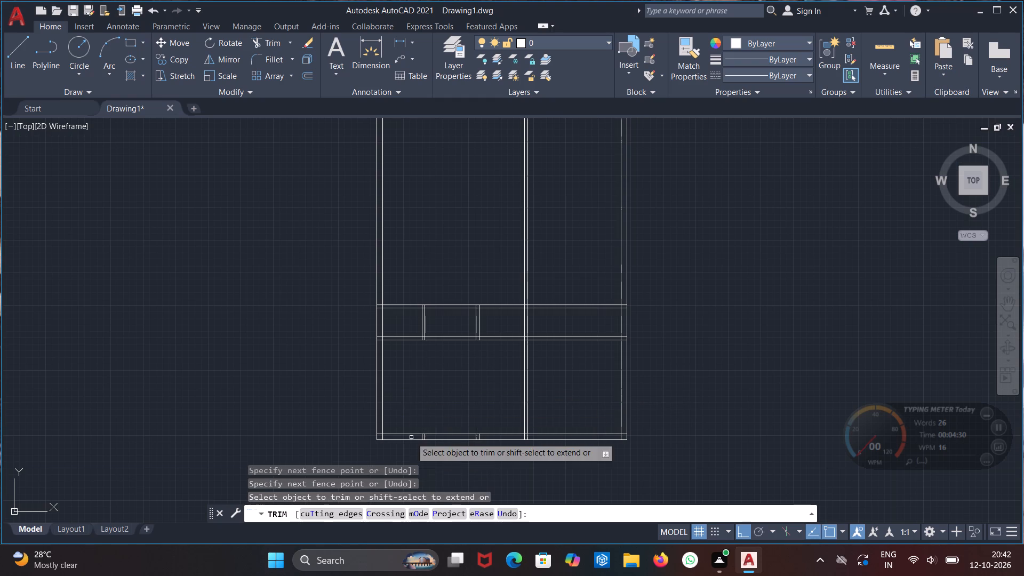
Trim away the leftover stubs of the two left vertical partitions inside the bottom wall's thickness.
{"action": "scroll", "coordinate": [419, 440], "scroll_direction": "up", "scroll_amount": 4}
{"action": "left_click_drag", "start_coordinate": [494, 437], "coordinate": [415, 445]}
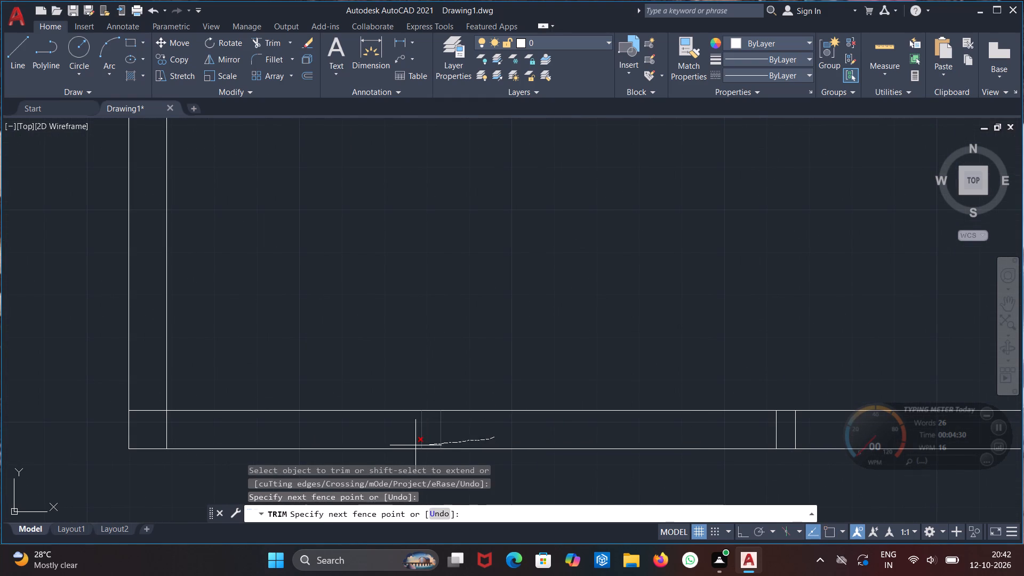
{"action": "left_click_drag", "start_coordinate": [415, 445], "coordinate": [412, 445]}
{"action": "scroll", "coordinate": [503, 452], "scroll_direction": "down", "scroll_amount": 3}
{"action": "scroll", "coordinate": [595, 452], "scroll_direction": "up", "scroll_amount": 4}
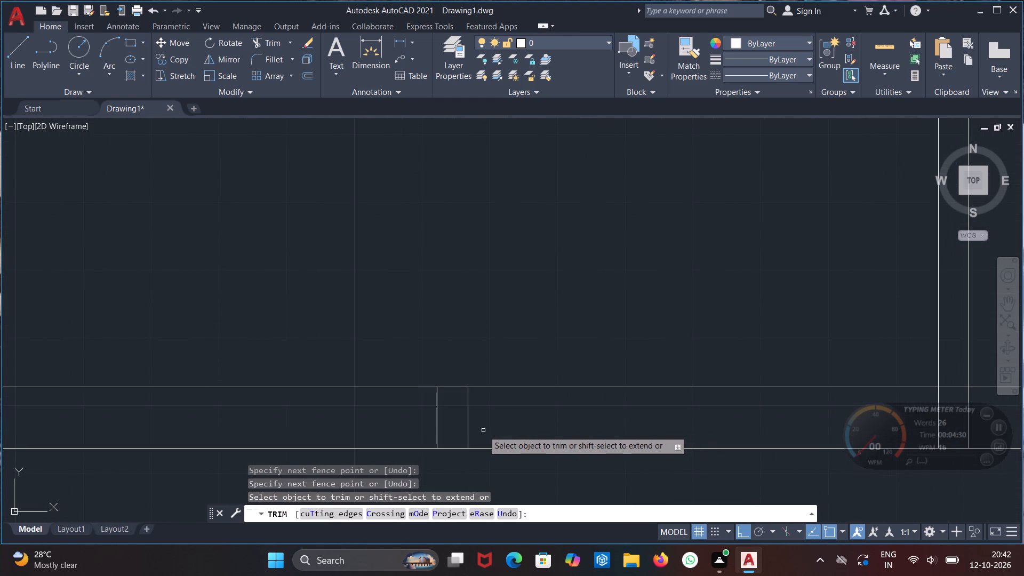
{"action": "left_click_drag", "start_coordinate": [481, 425], "coordinate": [425, 422]}
{"action": "scroll", "coordinate": [459, 410], "scroll_direction": "down", "scroll_amount": 4}
{"action": "middle_click_drag", "start_coordinate": [444, 340], "coordinate": [452, 362]}
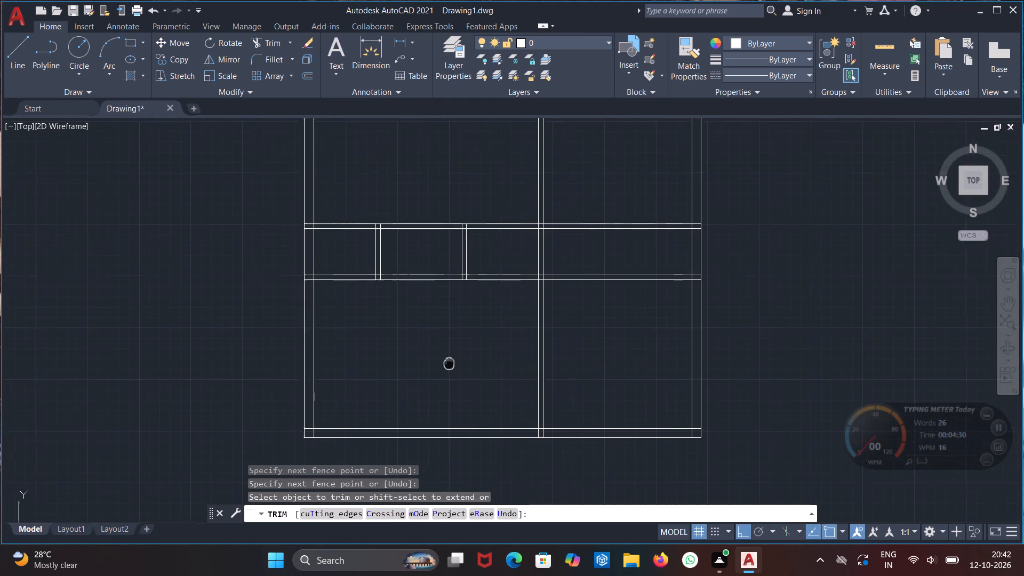
{"action": "middle_click_drag", "start_coordinate": [452, 362], "coordinate": [535, 359]}
{"action": "key", "text": "Escape"}
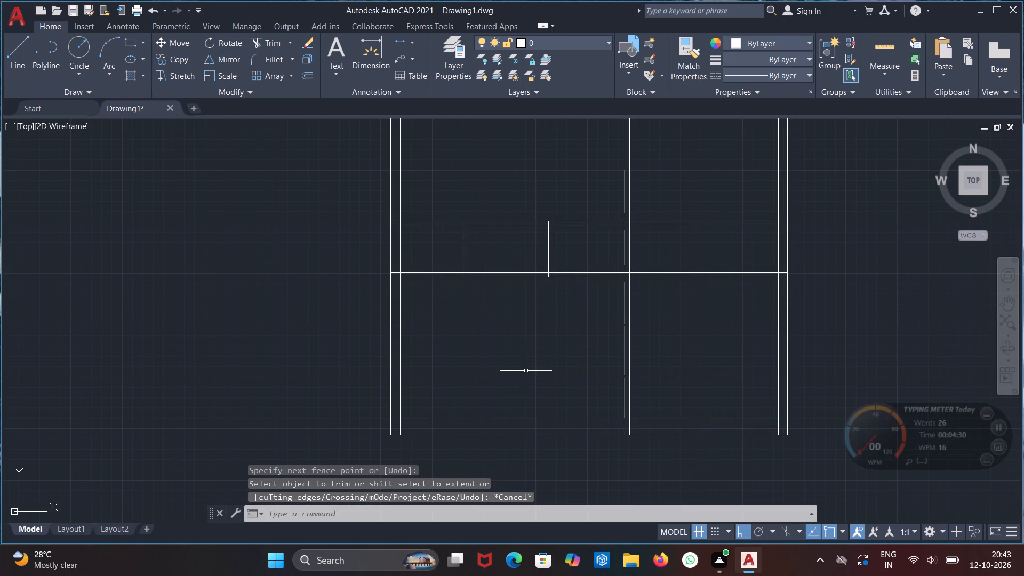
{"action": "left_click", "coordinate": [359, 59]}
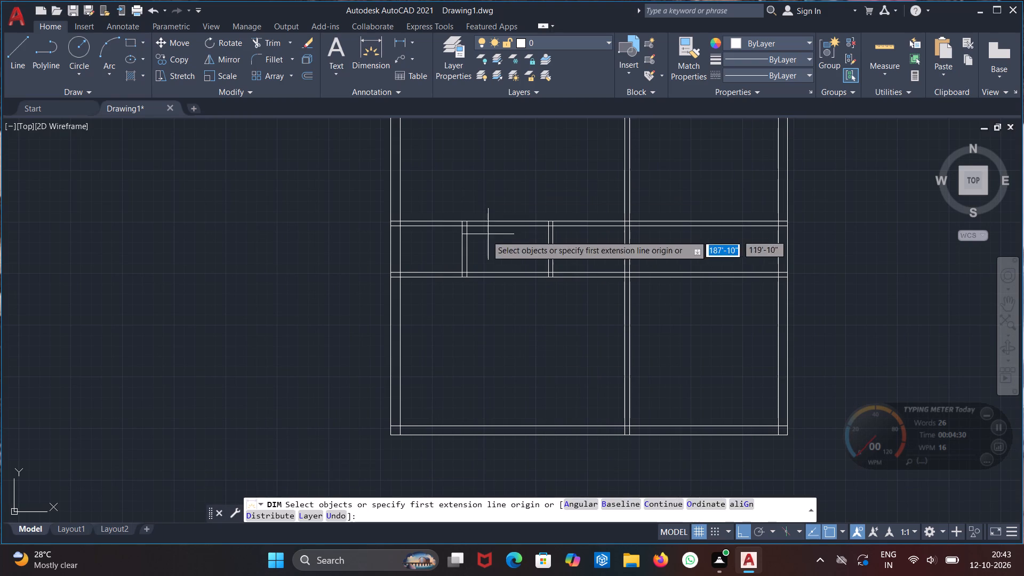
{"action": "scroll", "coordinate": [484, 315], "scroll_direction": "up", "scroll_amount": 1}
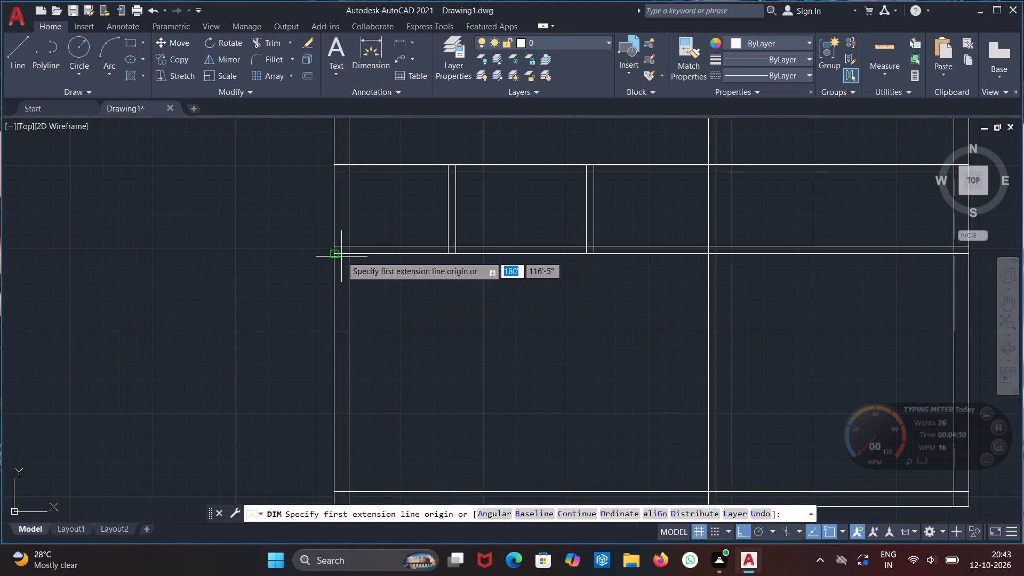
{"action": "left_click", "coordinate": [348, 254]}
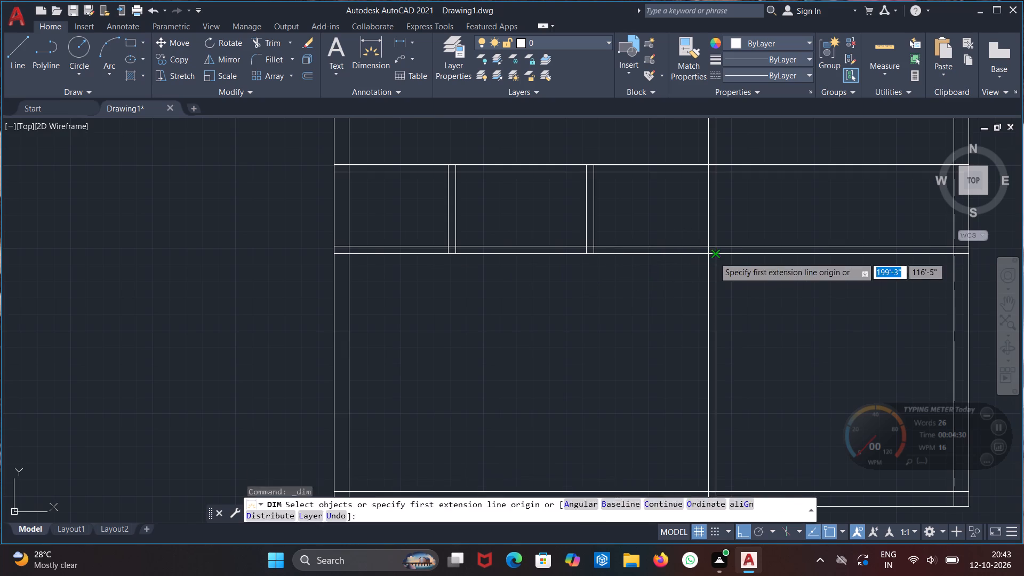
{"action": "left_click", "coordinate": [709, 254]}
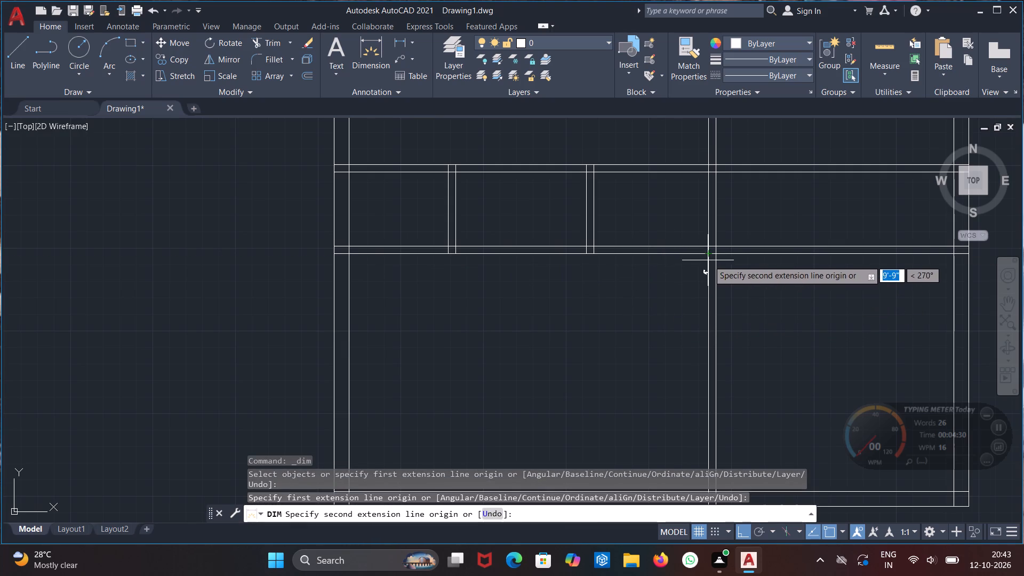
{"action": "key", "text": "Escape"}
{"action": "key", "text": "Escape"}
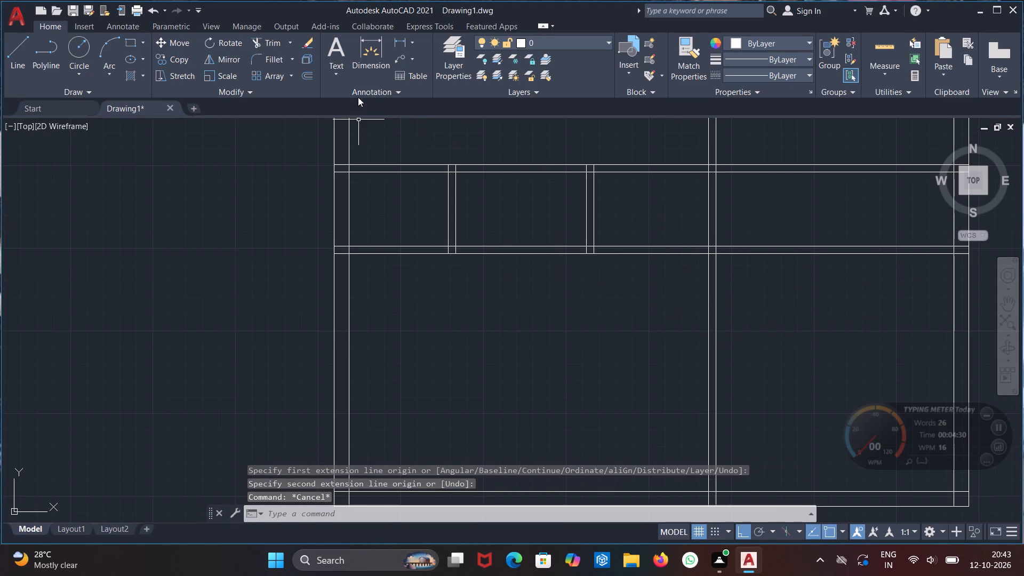
Measure the bottom-left room's width with a temporary dimension from the left wall's inner line to the long vertical partition's near line.
{"action": "left_click", "coordinate": [363, 68]}
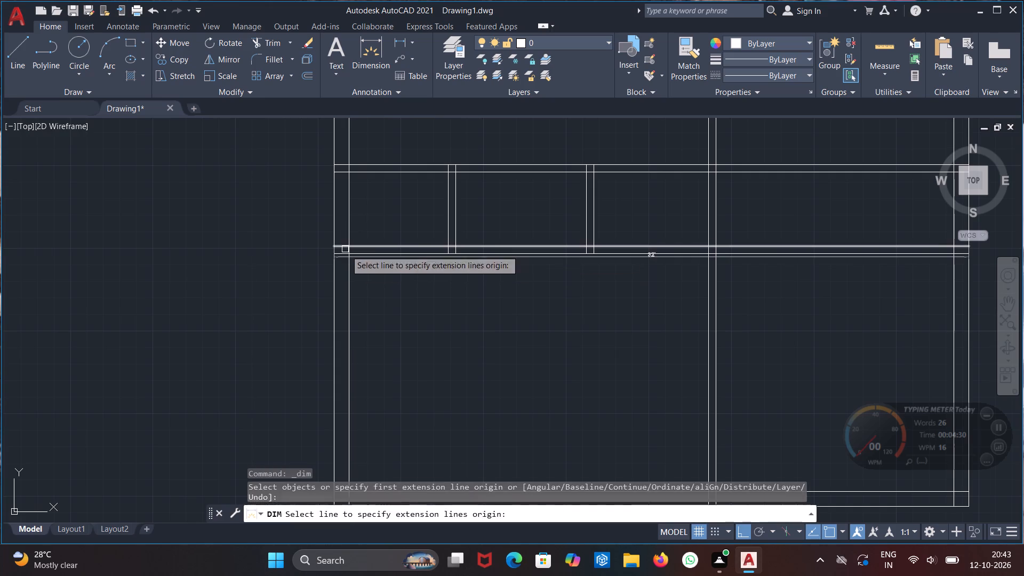
{"action": "scroll", "coordinate": [348, 258], "scroll_direction": "up", "scroll_amount": 2}
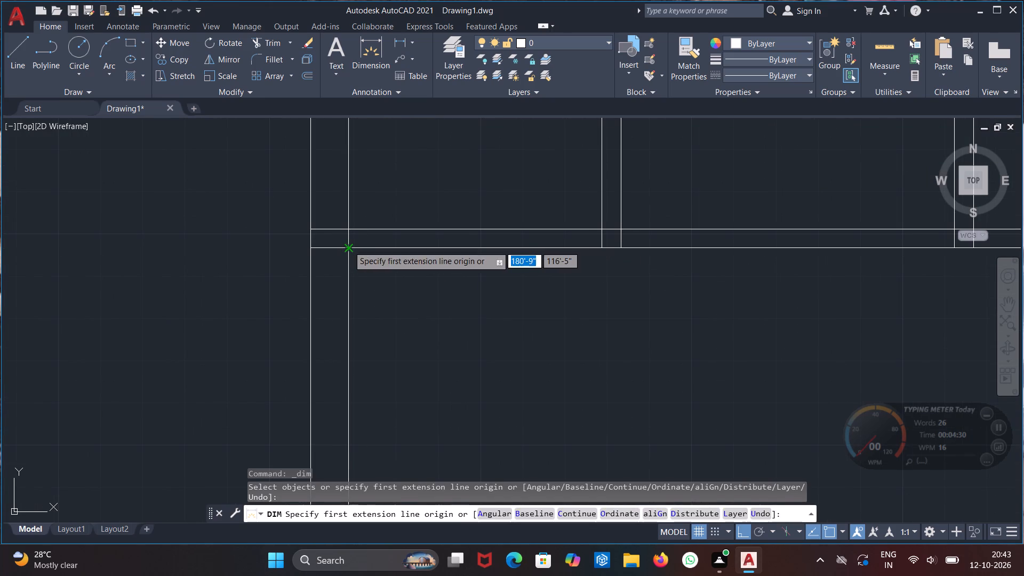
{"action": "left_click", "coordinate": [348, 246]}
{"action": "scroll", "coordinate": [540, 297], "scroll_direction": "down", "scroll_amount": 2}
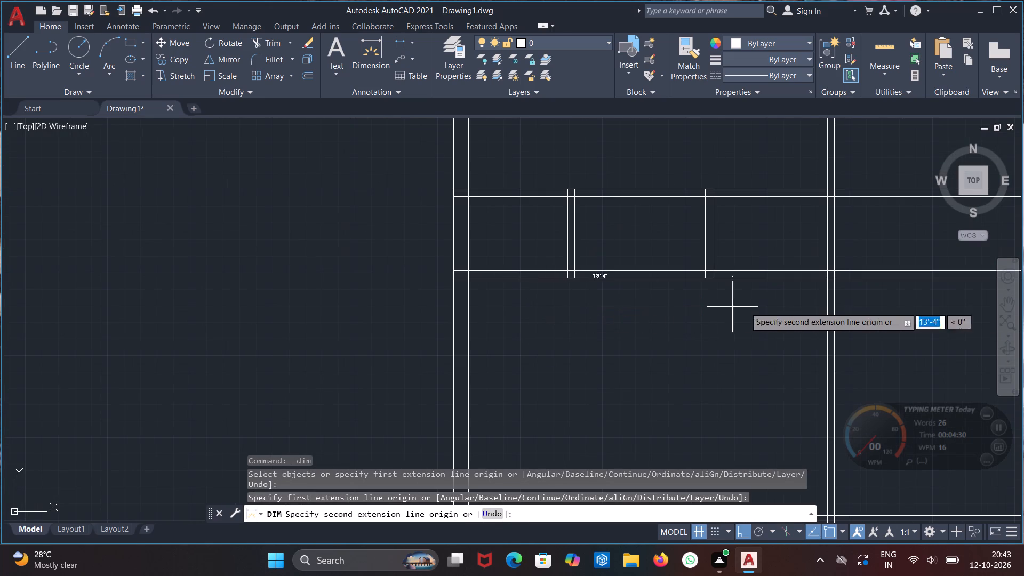
{"action": "scroll", "coordinate": [831, 295], "scroll_direction": "up", "scroll_amount": 2}
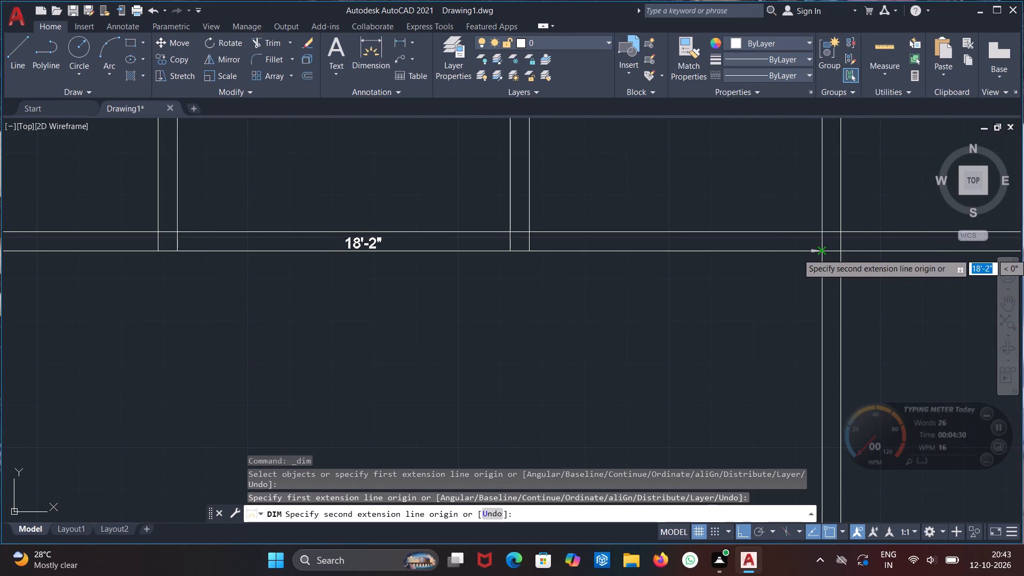
{"action": "left_click", "coordinate": [825, 251]}
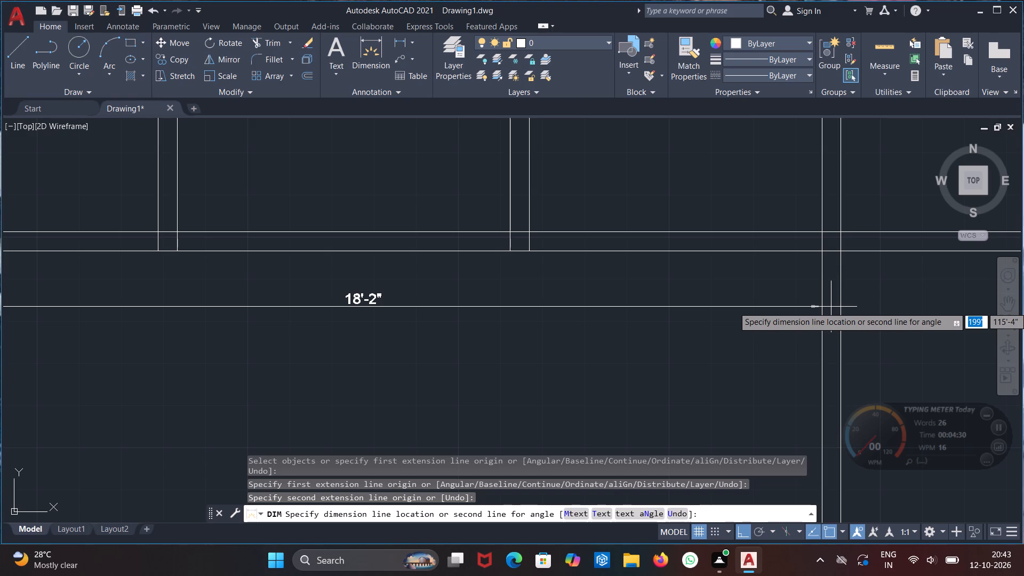
{"action": "scroll", "coordinate": [831, 307], "scroll_direction": "down", "scroll_amount": 2}
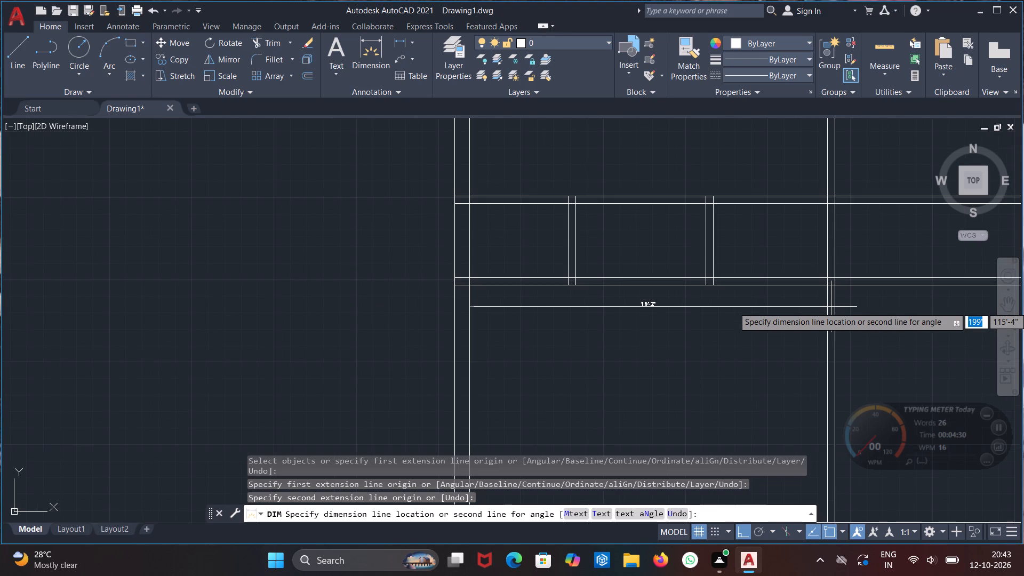
{"action": "scroll", "coordinate": [831, 307], "scroll_direction": "down", "scroll_amount": 1}
{"action": "key", "text": "Escape"}
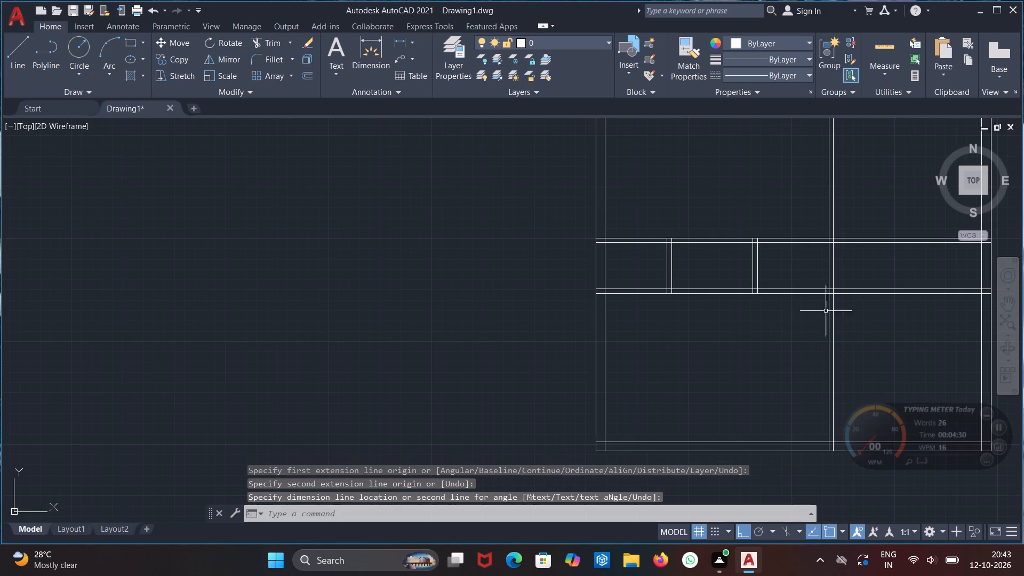
Measure the bottom-right room's width with a temporary dimension from the long vertical partition's right line to the right wall's inner line.
{"action": "middle_click_drag", "start_coordinate": [810, 327], "coordinate": [501, 322]}
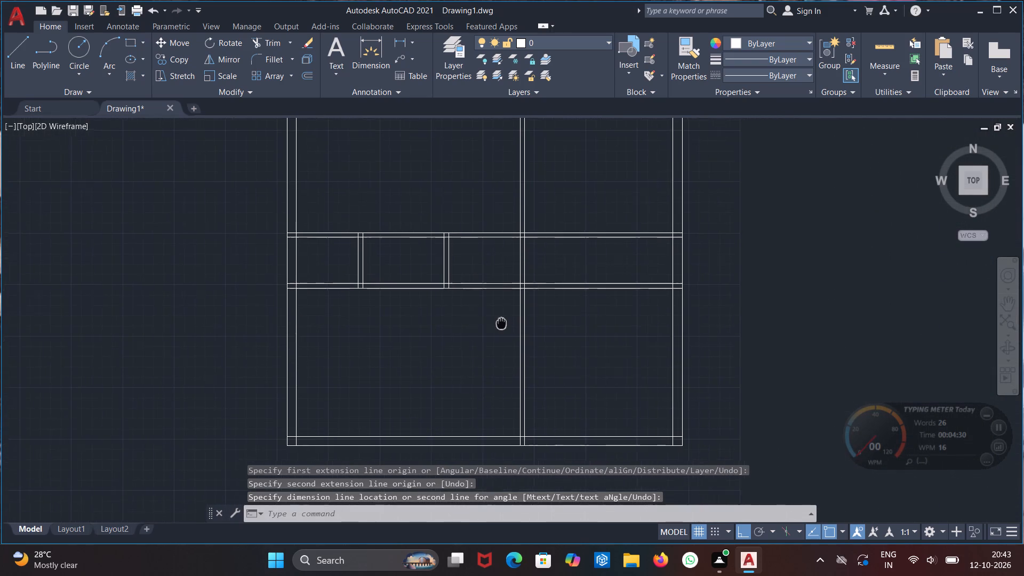
{"action": "middle_click_drag", "start_coordinate": [501, 322], "coordinate": [501, 321]}
{"action": "left_click", "coordinate": [366, 50]}
{"action": "scroll", "coordinate": [593, 300], "scroll_direction": "up", "scroll_amount": 1}
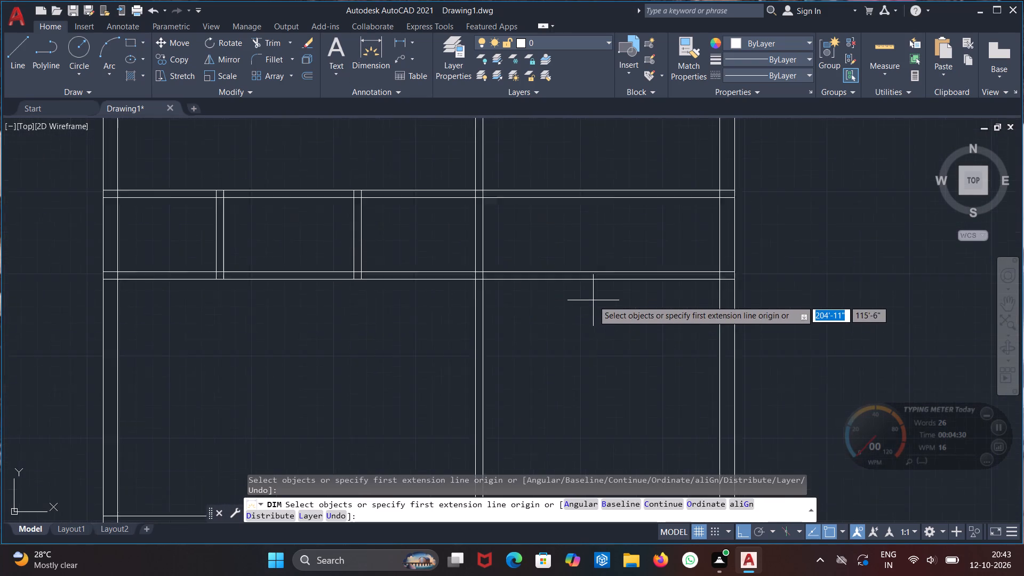
{"action": "scroll", "coordinate": [593, 300], "scroll_direction": "up", "scroll_amount": 1}
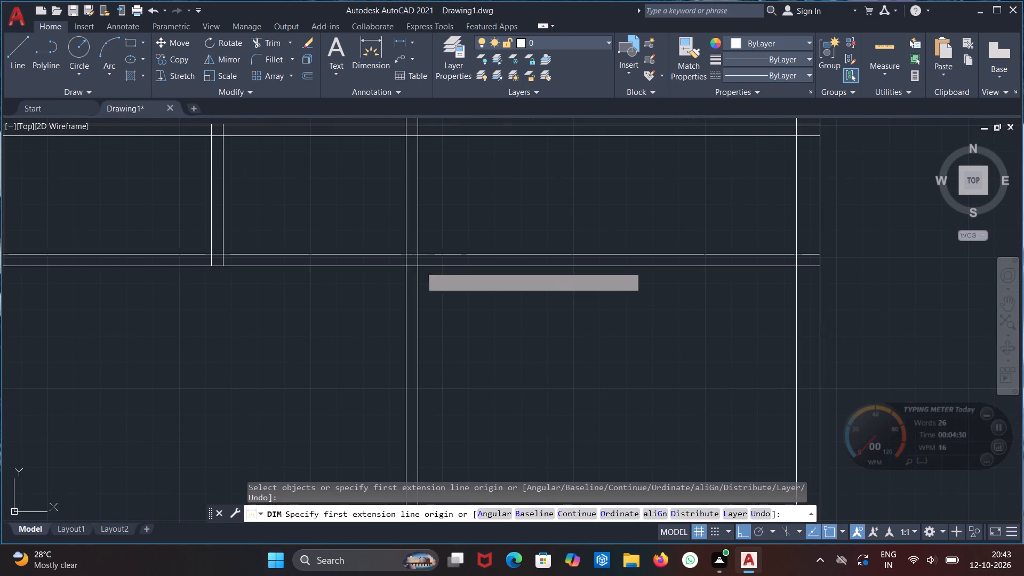
{"action": "left_click", "coordinate": [420, 267]}
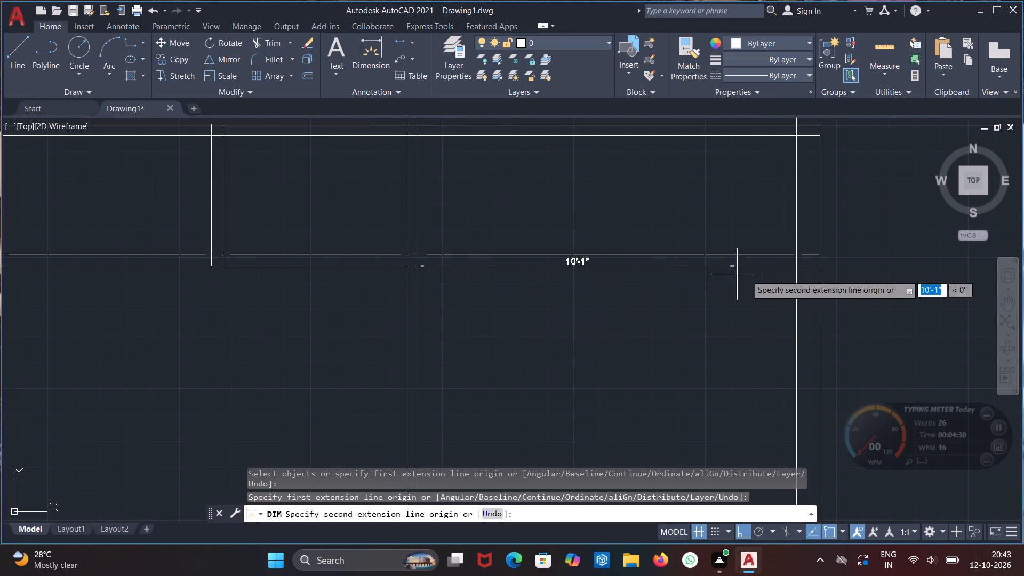
{"action": "left_click", "coordinate": [796, 266]}
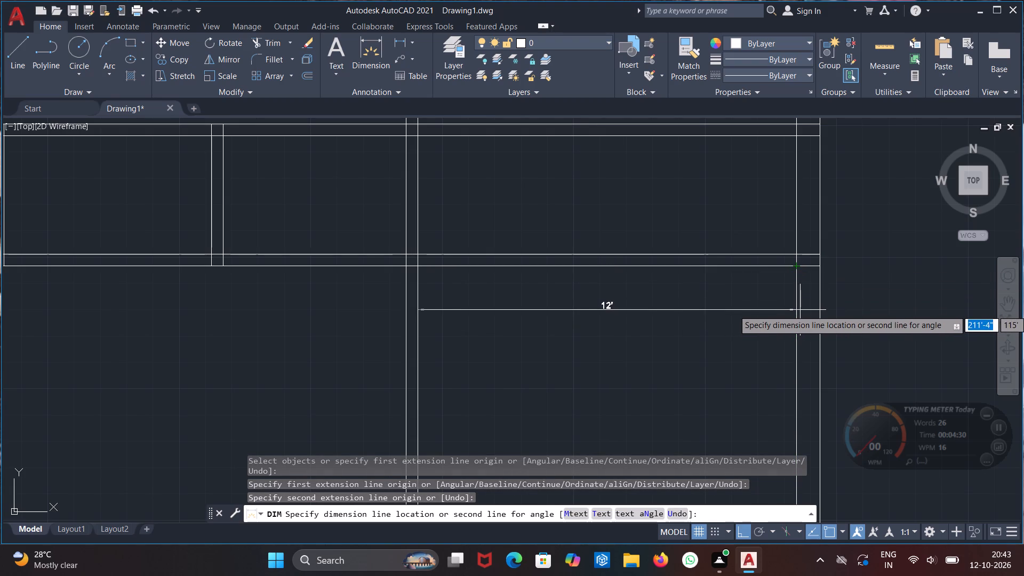
{"action": "key", "text": "Escape"}
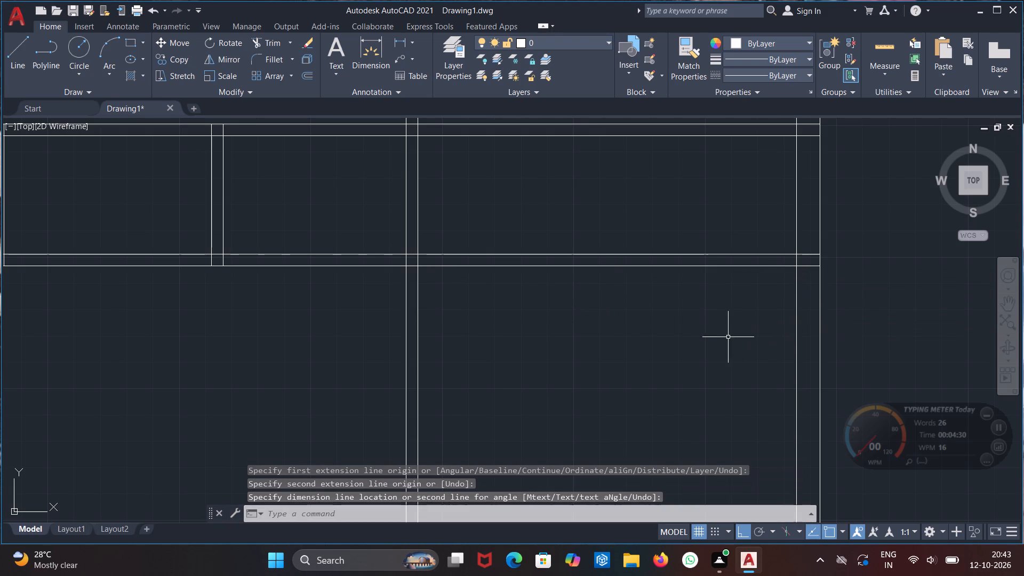
Measure the plan's overall outer width with a temporary dimension between the bottom wall's two outer corners.
{"action": "scroll", "coordinate": [563, 315], "scroll_direction": "down", "scroll_amount": 2}
{"action": "middle_click_drag", "start_coordinate": [455, 340], "coordinate": [481, 302]}
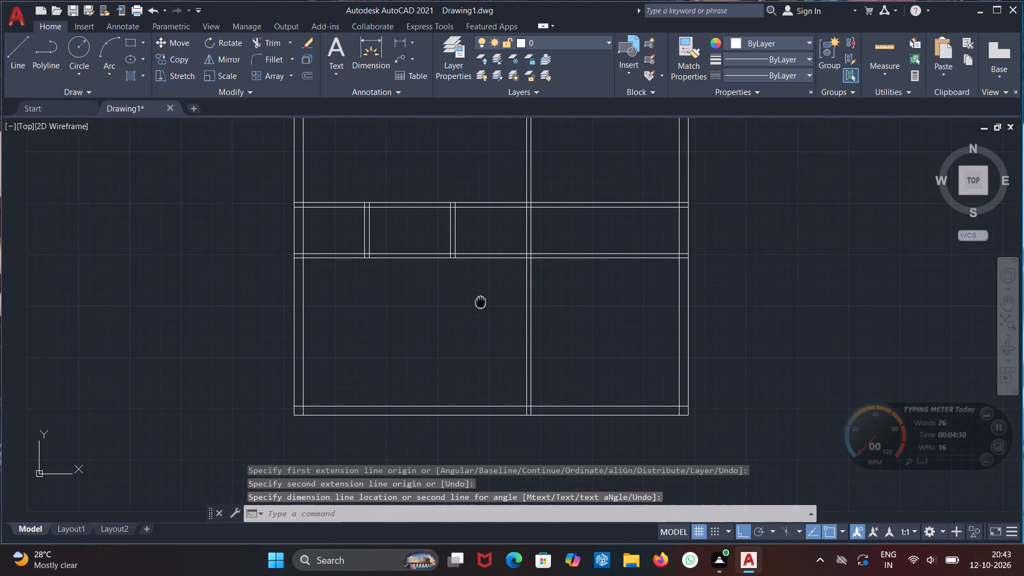
{"action": "middle_click_drag", "start_coordinate": [481, 302], "coordinate": [497, 298]}
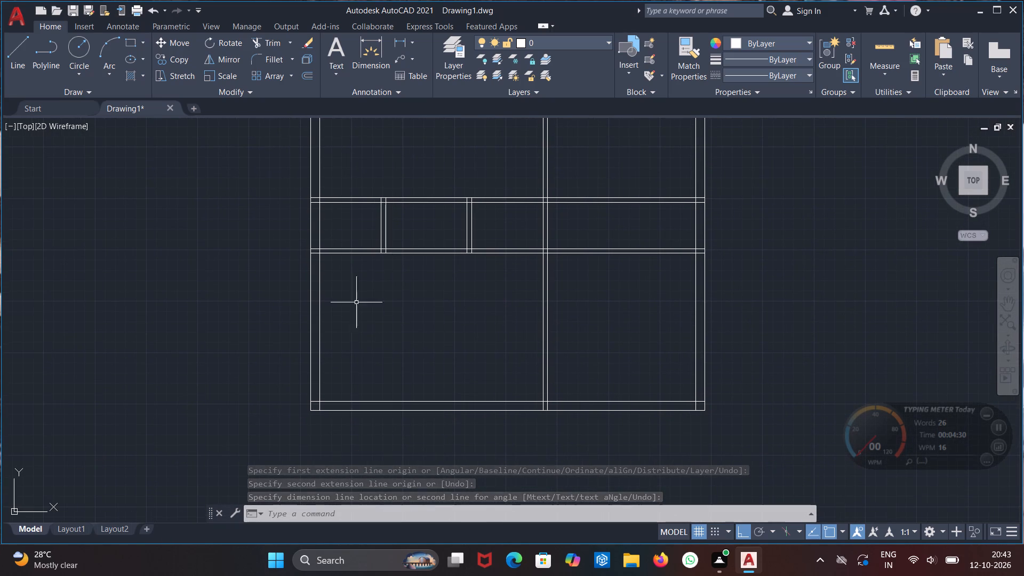
{"action": "left_click", "coordinate": [362, 65]}
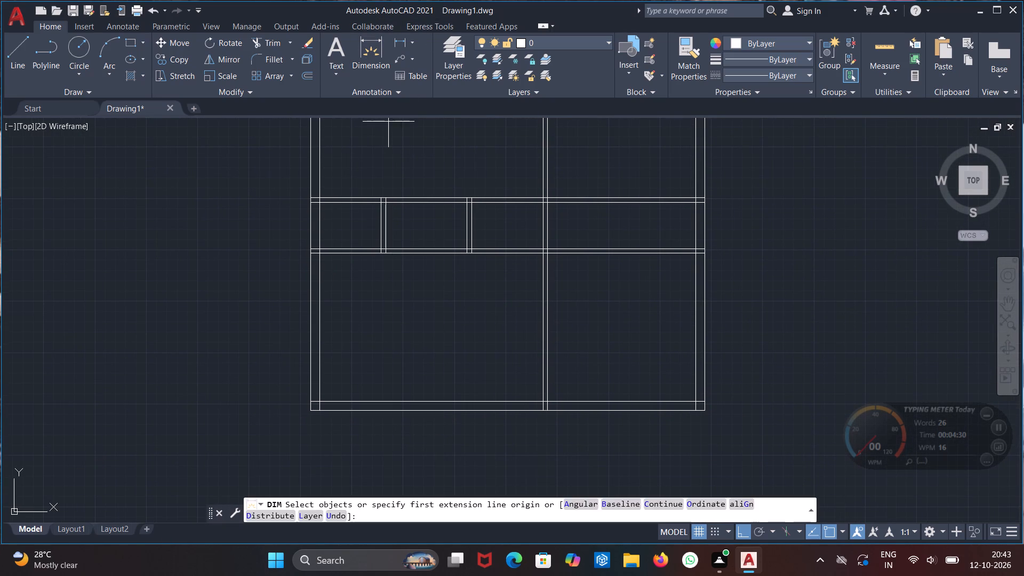
{"action": "left_click", "coordinate": [310, 405]}
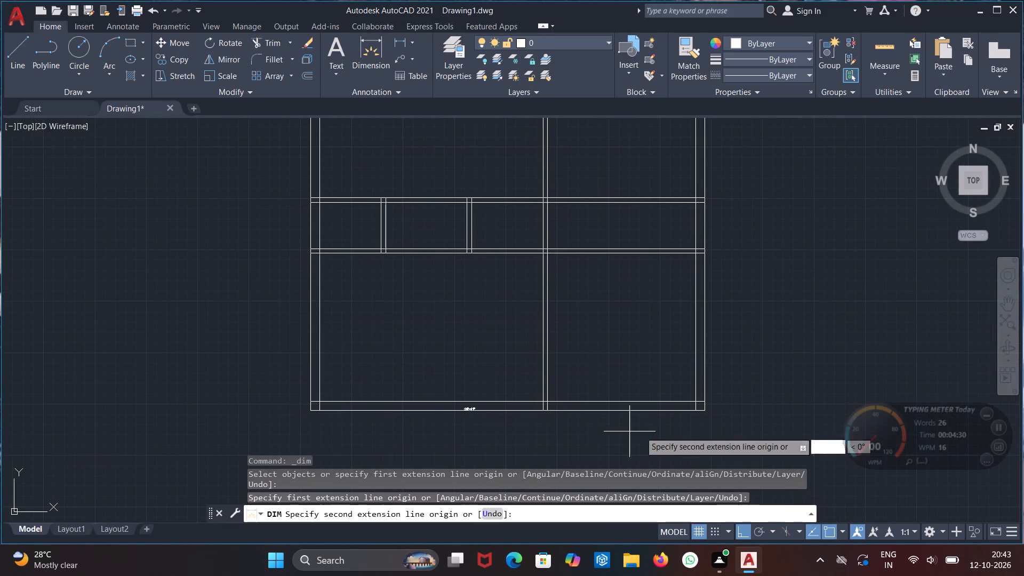
{"action": "left_click", "coordinate": [708, 413]}
{"action": "scroll", "coordinate": [706, 444], "scroll_direction": "up", "scroll_amount": 1}
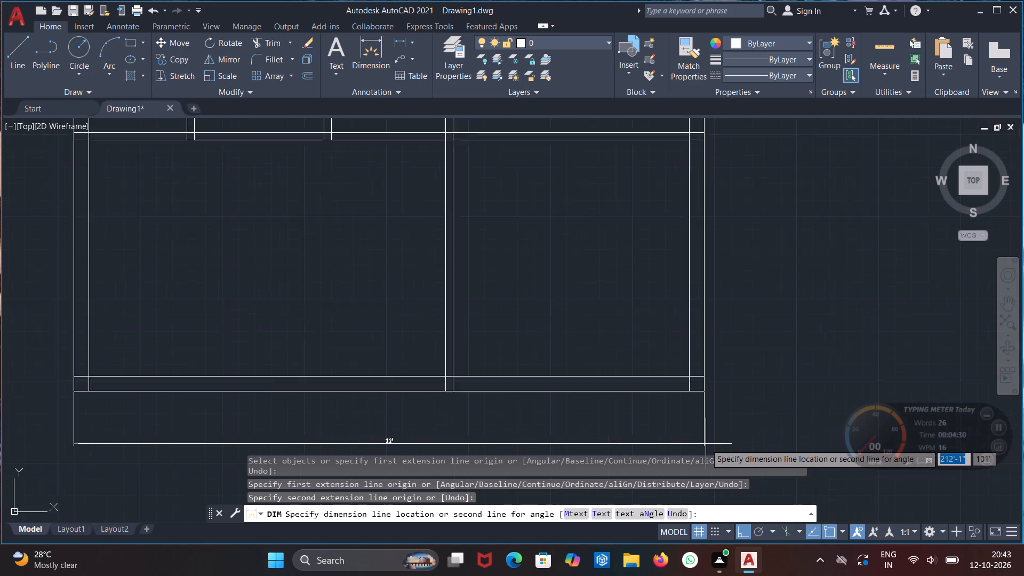
{"action": "scroll", "coordinate": [706, 444], "scroll_direction": "up", "scroll_amount": 1}
{"action": "middle_click_drag", "start_coordinate": [708, 434], "coordinate": [821, 325]}
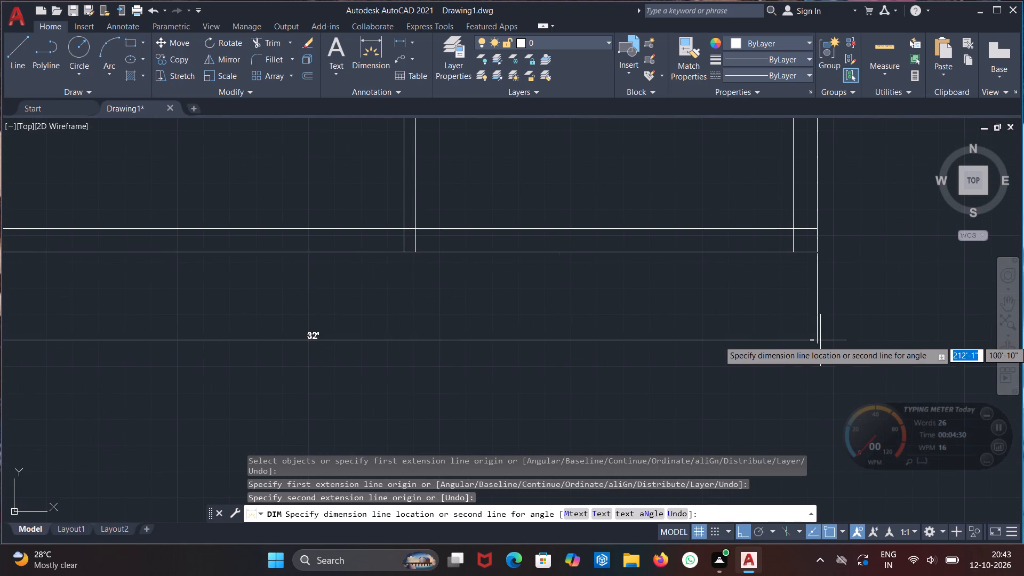
{"action": "key", "text": "Escape"}
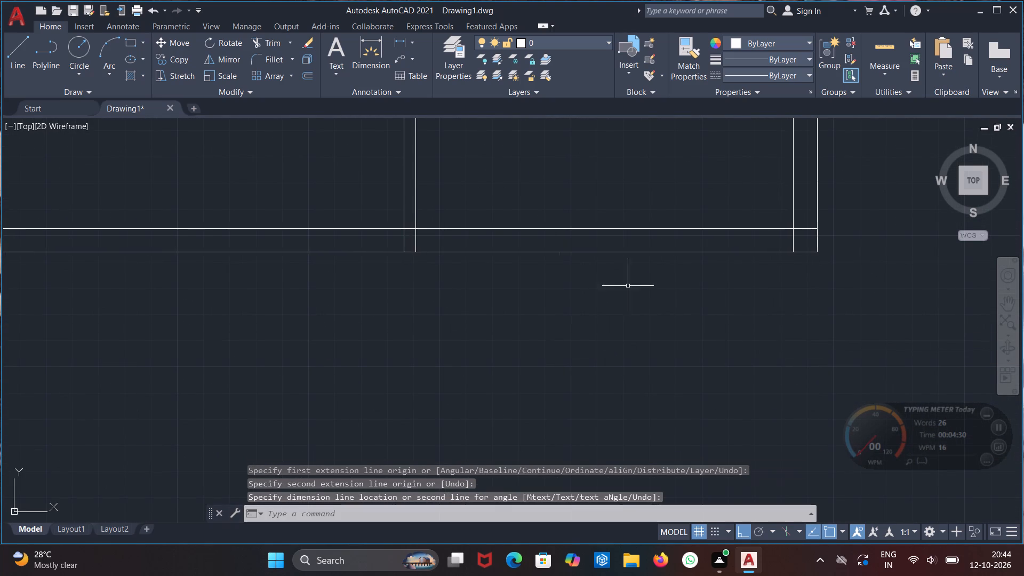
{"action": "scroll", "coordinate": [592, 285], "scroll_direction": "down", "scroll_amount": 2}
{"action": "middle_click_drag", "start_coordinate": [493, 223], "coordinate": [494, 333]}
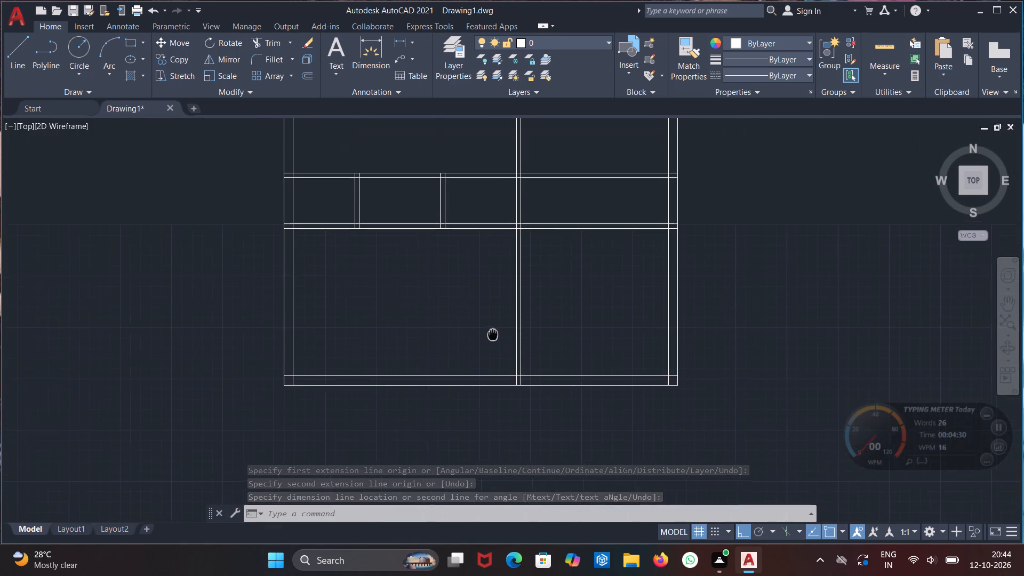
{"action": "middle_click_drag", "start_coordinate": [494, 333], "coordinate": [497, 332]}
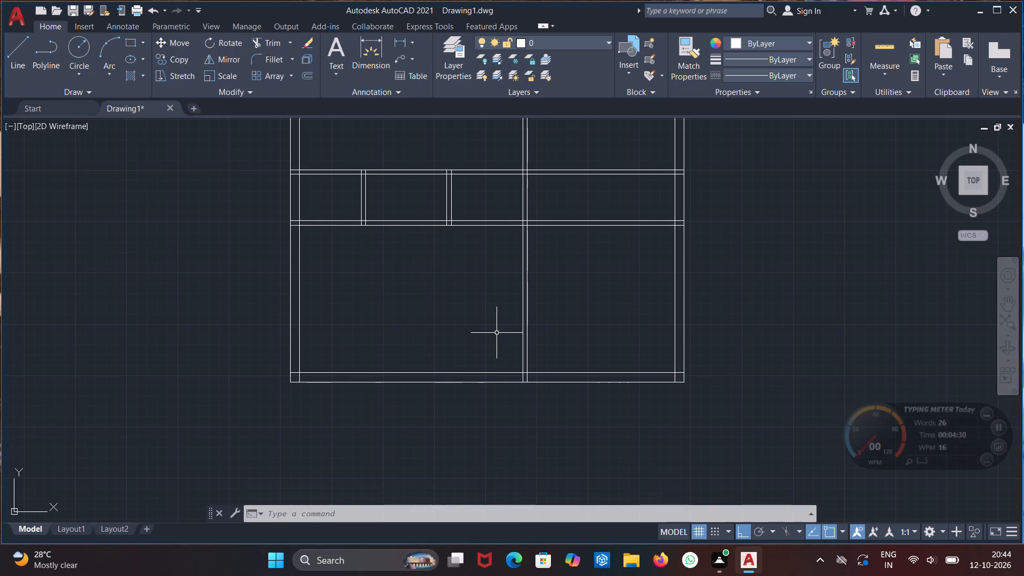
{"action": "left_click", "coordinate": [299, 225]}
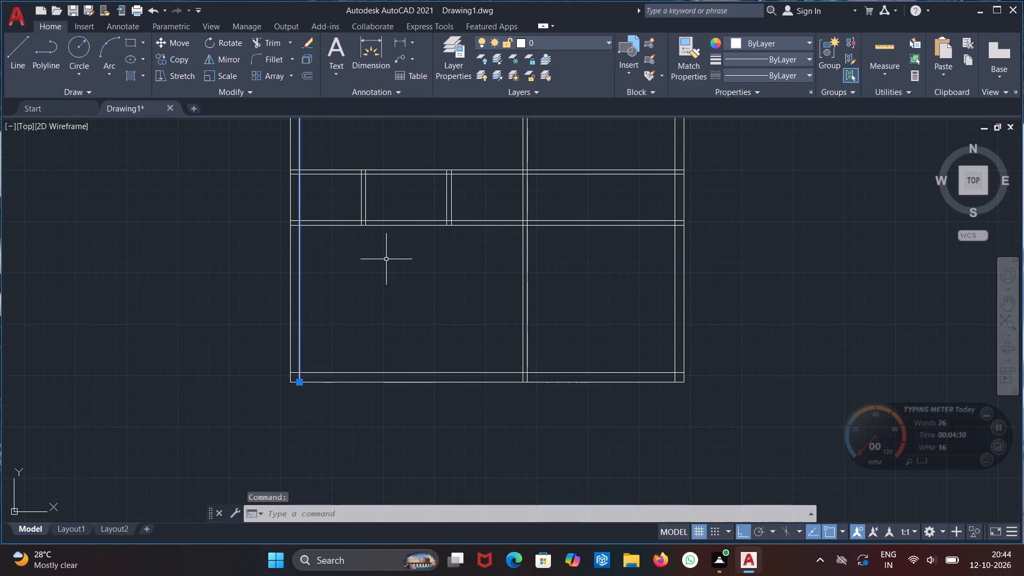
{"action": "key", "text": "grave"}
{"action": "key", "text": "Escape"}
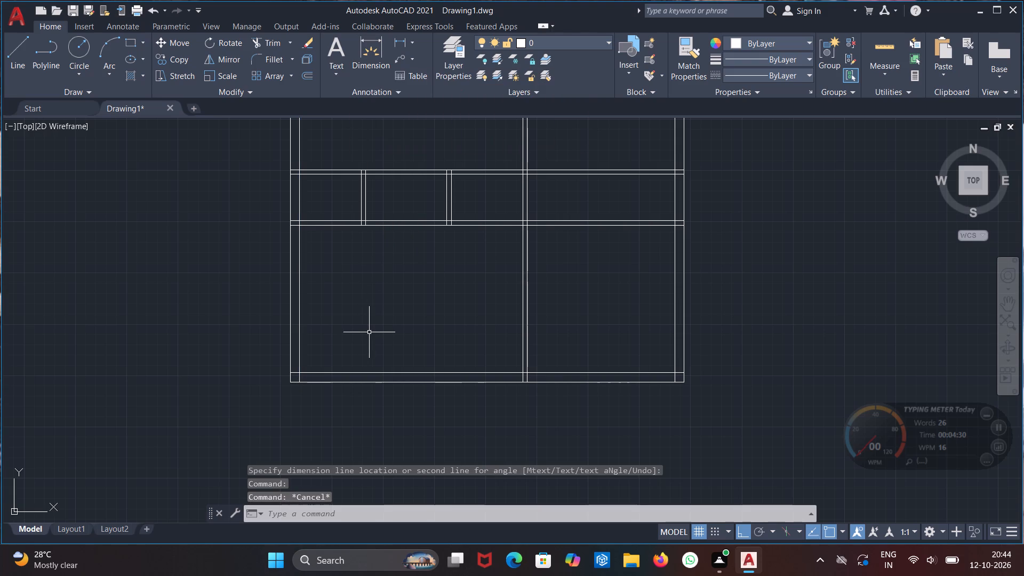
Measure the bottom-left room's width with a temporary dimension from the left wall's inner line to the long vertical partition's near line.
{"action": "left_click", "coordinate": [364, 61]}
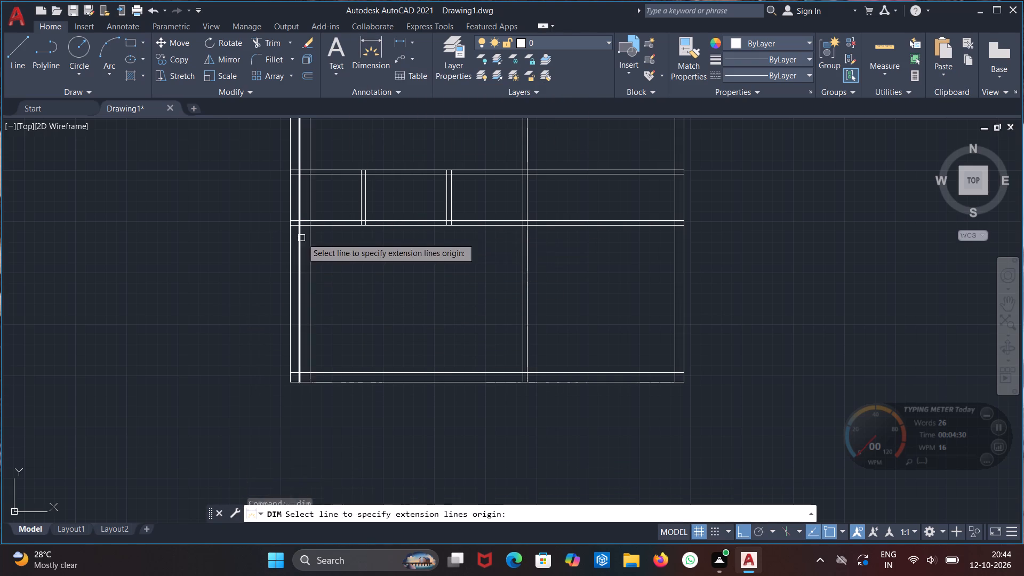
{"action": "left_click", "coordinate": [298, 227]}
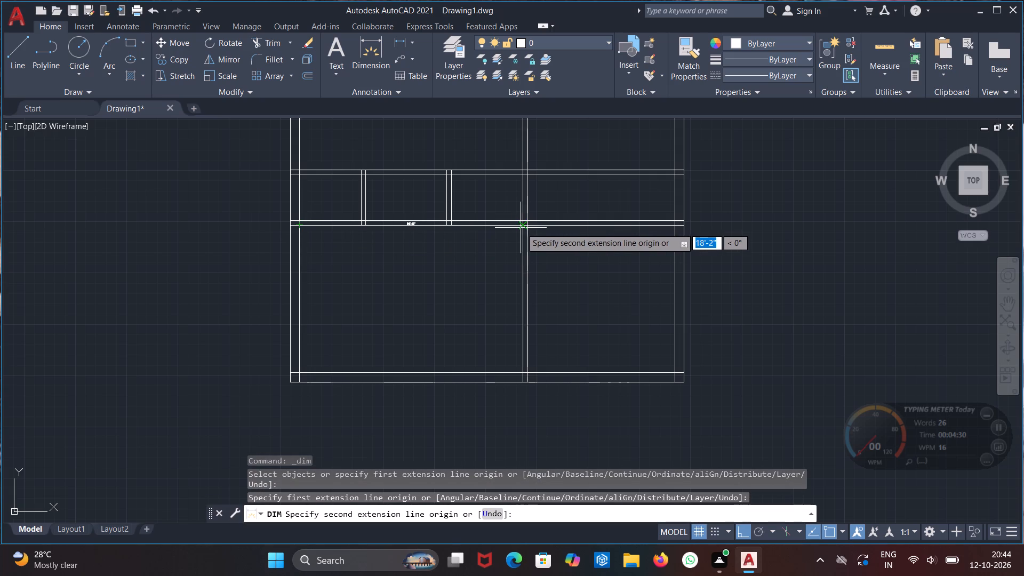
{"action": "left_click", "coordinate": [525, 228]}
{"action": "scroll", "coordinate": [505, 281], "scroll_direction": "up", "scroll_amount": 2}
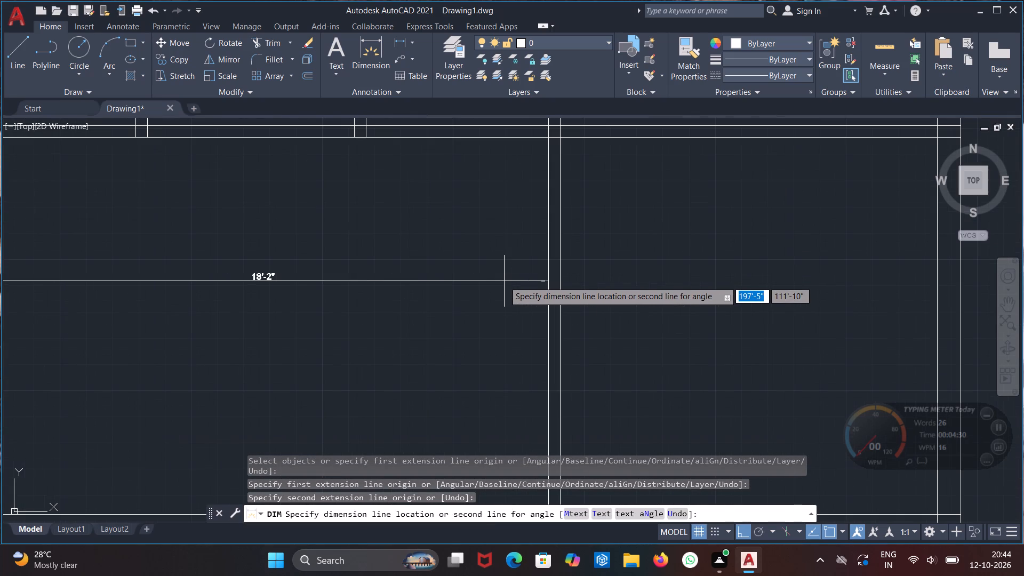
{"action": "scroll", "coordinate": [504, 281], "scroll_direction": "down", "scroll_amount": 1}
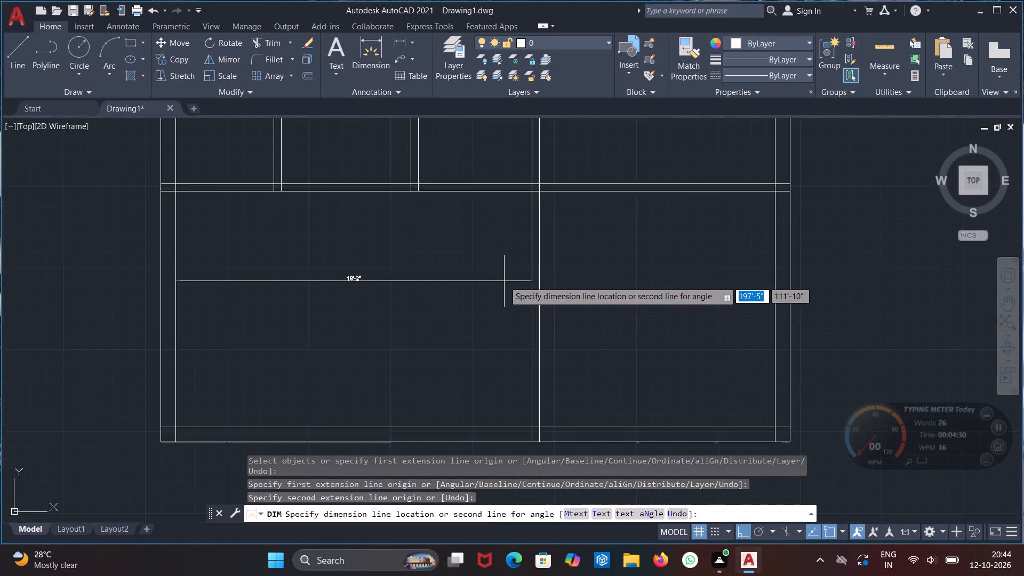
{"action": "scroll", "coordinate": [504, 281], "scroll_direction": "down", "scroll_amount": 1}
{"action": "scroll", "coordinate": [504, 281], "scroll_direction": "up", "scroll_amount": 1}
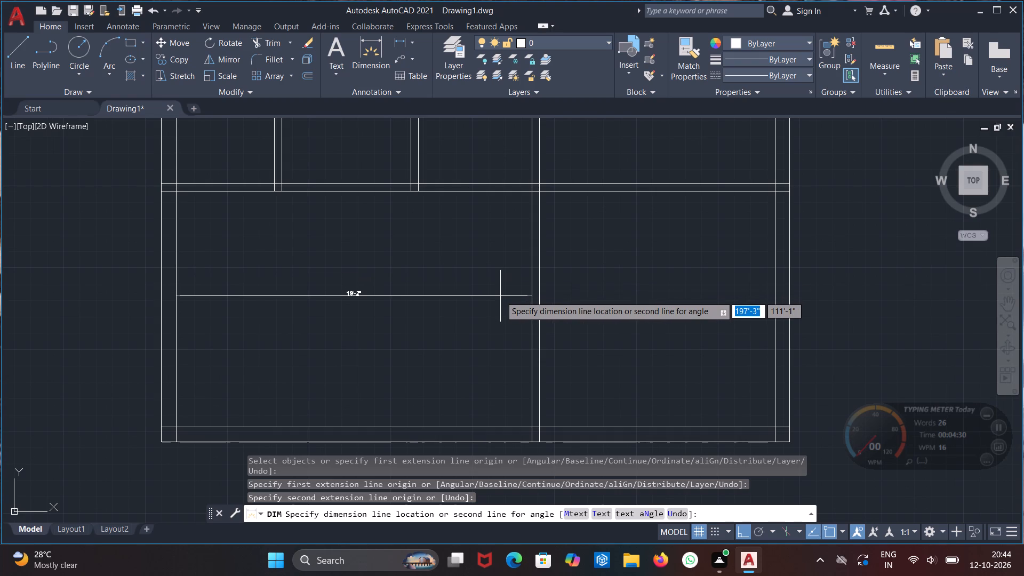
{"action": "middle_click_drag", "start_coordinate": [500, 296], "coordinate": [600, 236]}
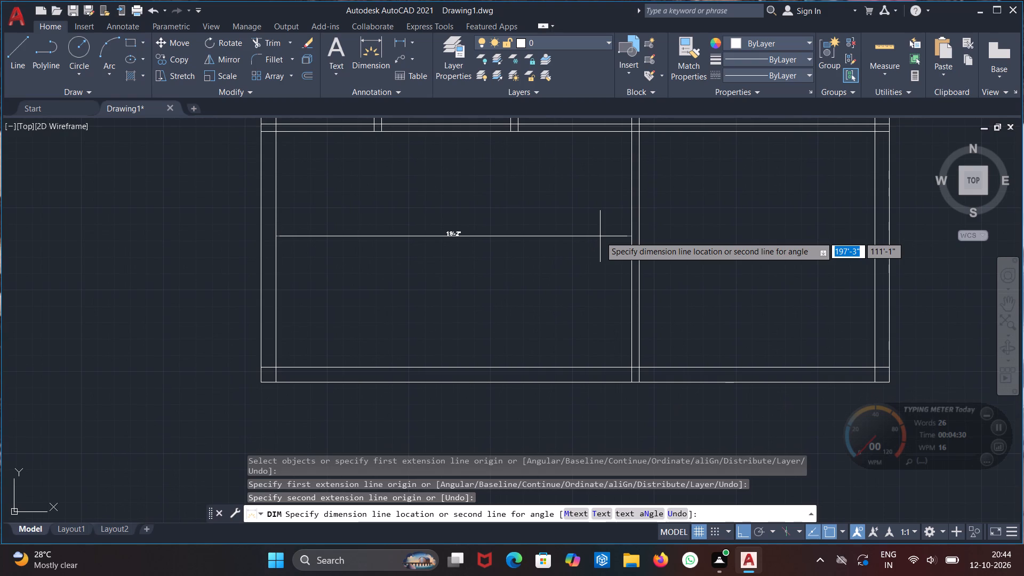
{"action": "key", "text": "Escape"}
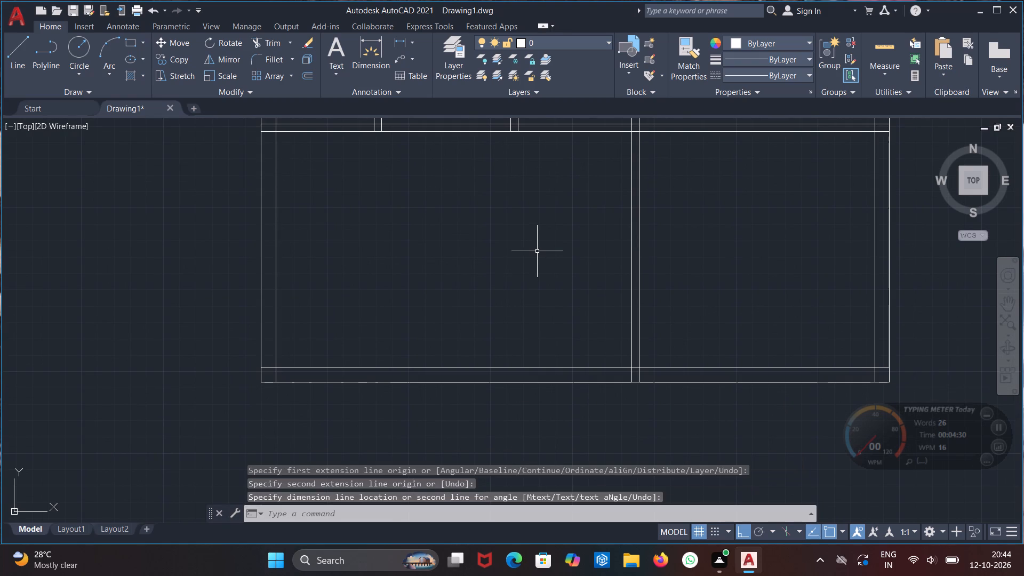
Examine the whole floor plan, including the partition layout between the outer walls.
{"action": "scroll", "coordinate": [539, 249], "scroll_direction": "down", "scroll_amount": 2}
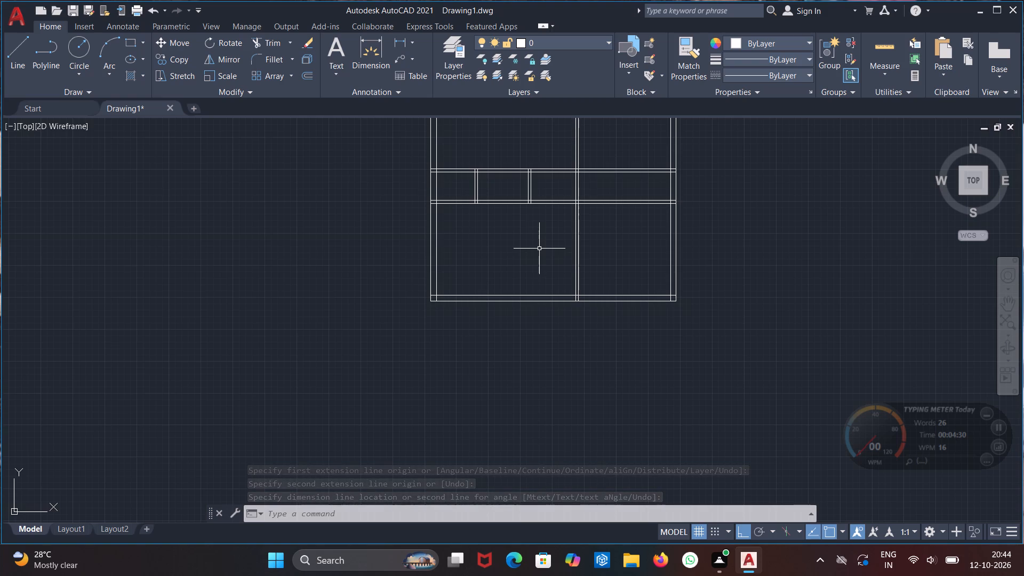
{"action": "middle_click_drag", "start_coordinate": [539, 249], "coordinate": [509, 316]}
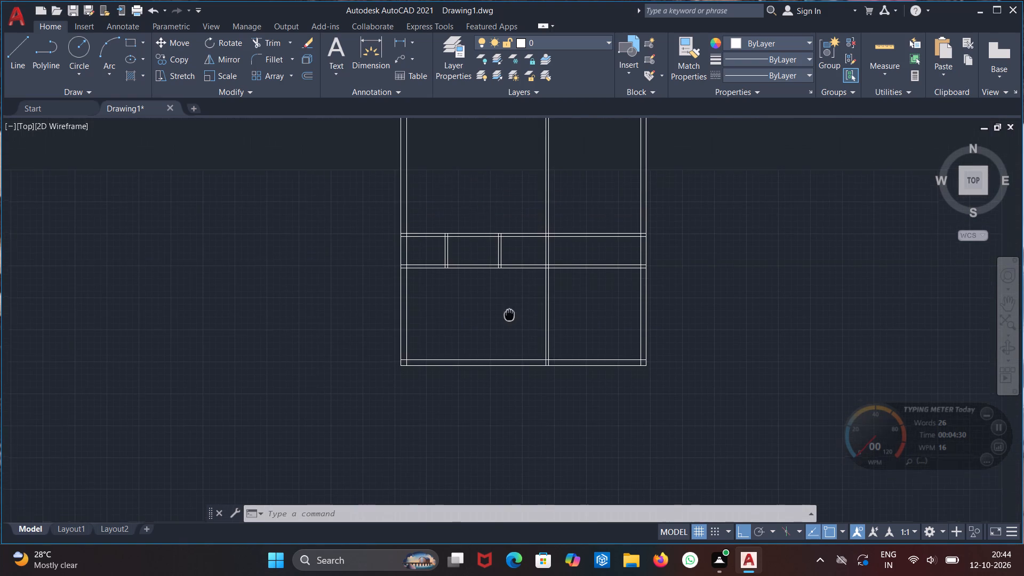
{"action": "middle_click_drag", "start_coordinate": [509, 316], "coordinate": [509, 322]}
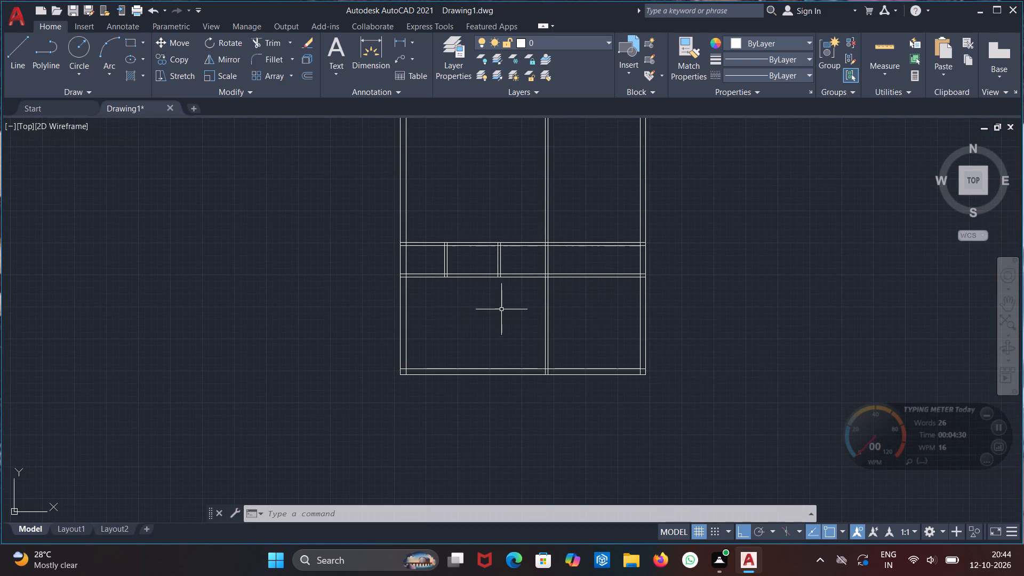
{"action": "middle_click_drag", "start_coordinate": [505, 314], "coordinate": [441, 313]}
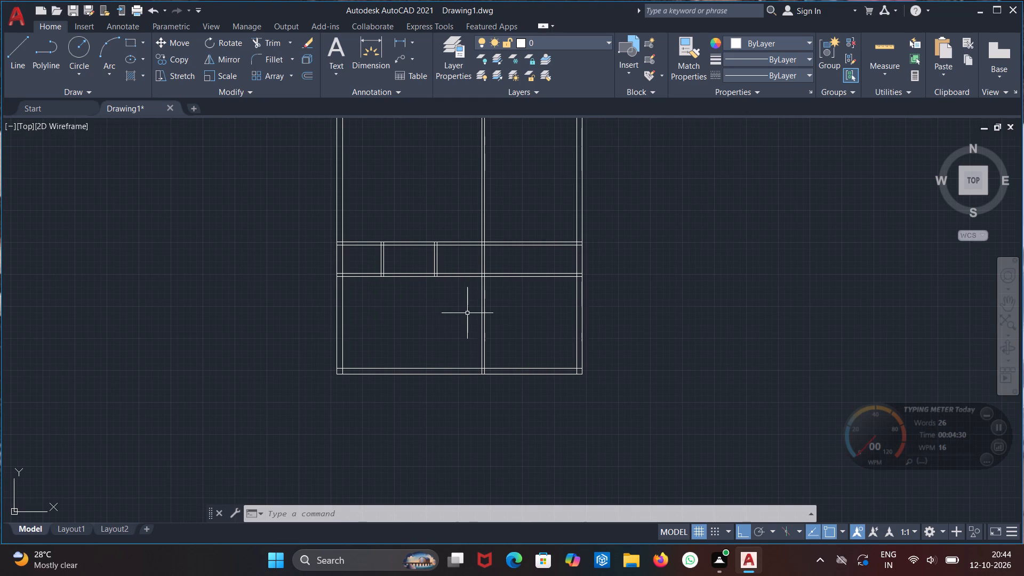
{"action": "scroll", "coordinate": [466, 321], "scroll_direction": "down", "scroll_amount": 4}
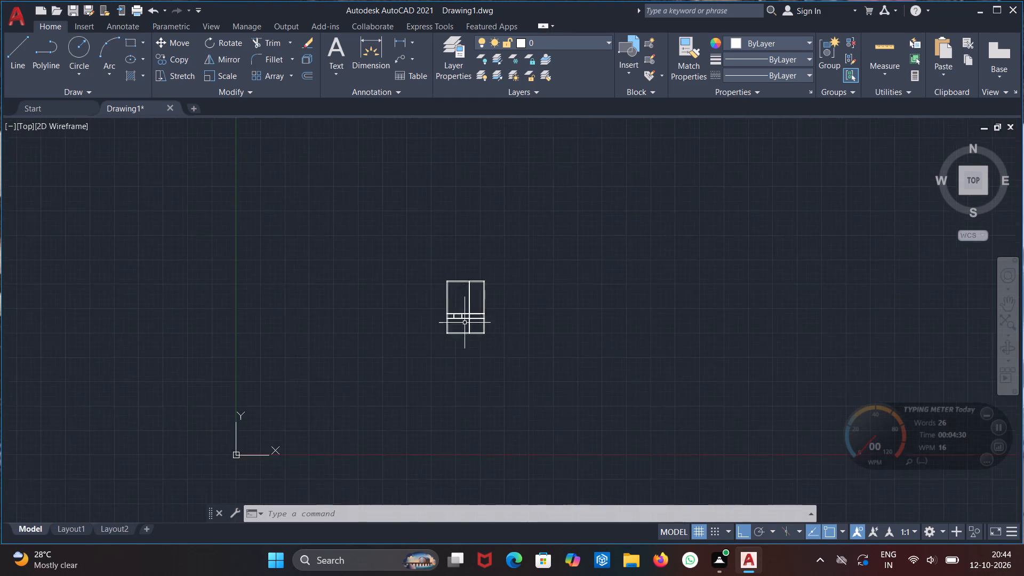
{"action": "scroll", "coordinate": [463, 297], "scroll_direction": "up", "scroll_amount": 3}
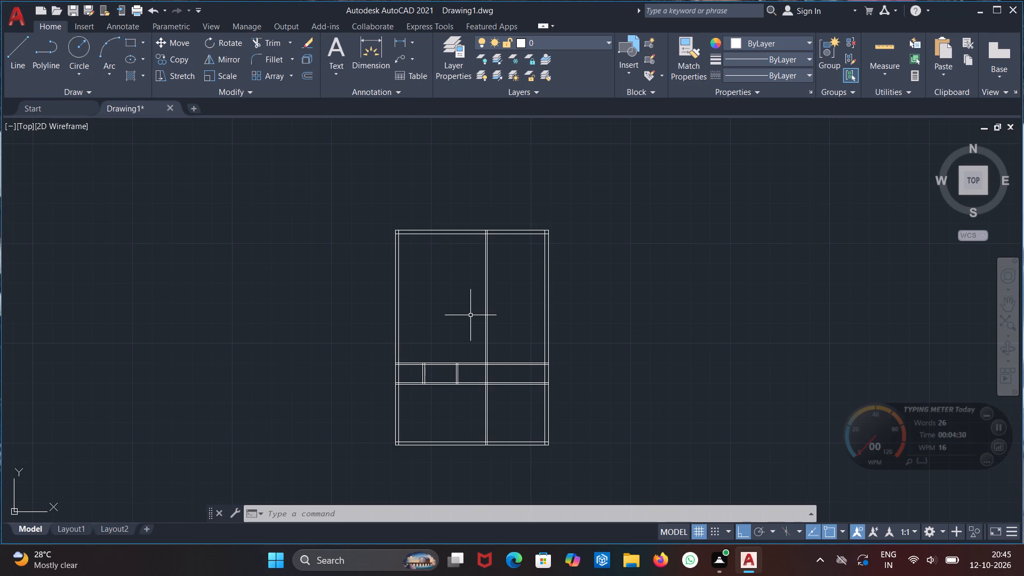
{"action": "middle_click_drag", "start_coordinate": [465, 417], "coordinate": [473, 314]}
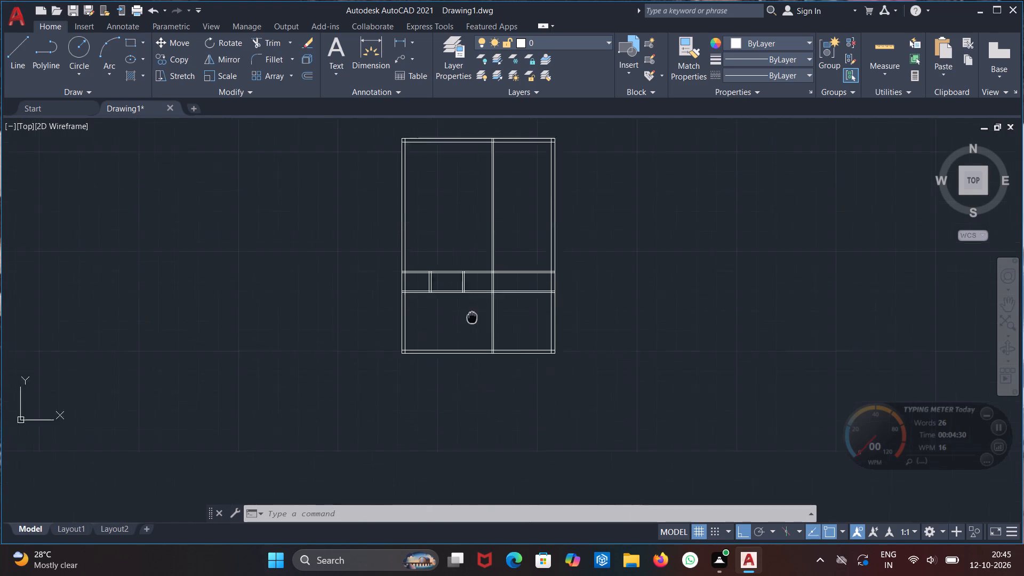
{"action": "middle_click_drag", "start_coordinate": [473, 314], "coordinate": [444, 351]}
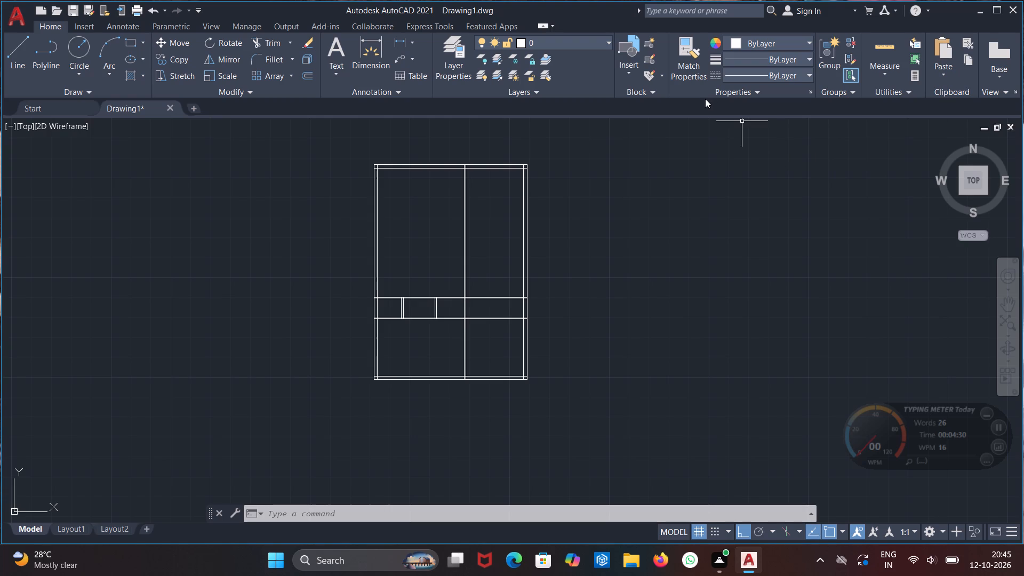
{"action": "middle_click", "coordinate": [427, 338]}
Trim away the two short vertical partitions between the upper and lower horizontal partitions.
{"action": "scroll", "coordinate": [398, 304], "scroll_direction": "up", "scroll_amount": 4}
{"action": "middle_click_drag", "start_coordinate": [399, 330], "coordinate": [421, 287]}
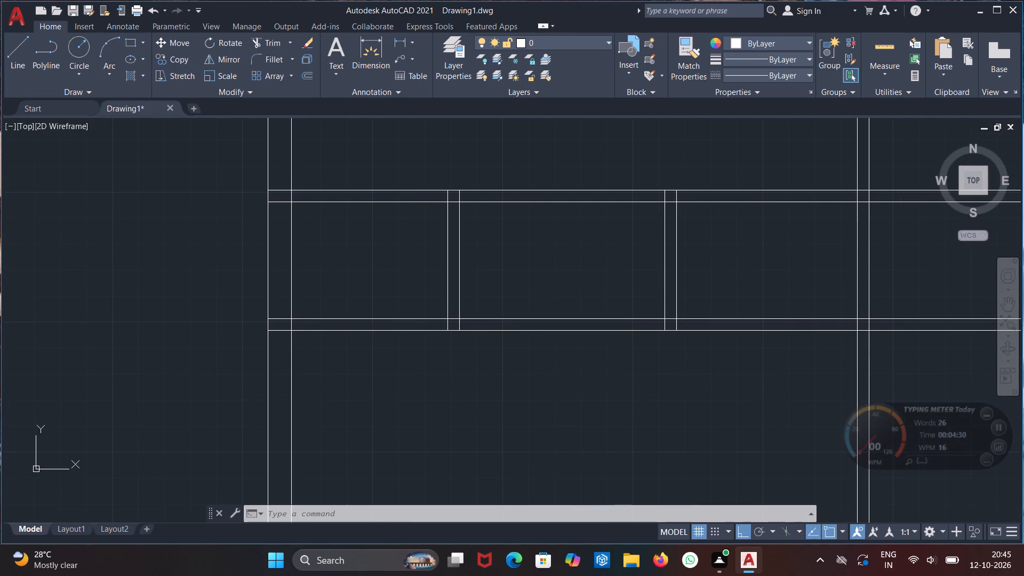
{"action": "type", "text": "tr"}
{"action": "key", "text": "Return"}
{"action": "key", "text": "Return"}
{"action": "left_click_drag", "start_coordinate": [421, 287], "coordinate": [550, 253]}
{"action": "left_click_drag", "start_coordinate": [547, 256], "coordinate": [427, 297]}
{"action": "left_click_drag", "start_coordinate": [724, 257], "coordinate": [588, 277]}
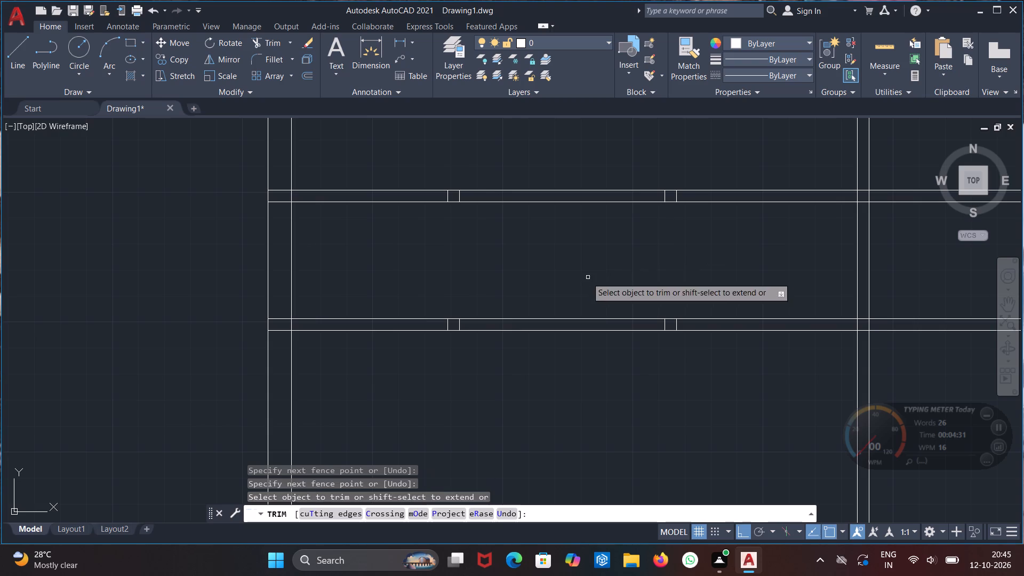
Trim the leftover vertical line stubs of the removed partitions inside the thickness of the upper and lower horizontal partitions.
{"action": "scroll", "coordinate": [425, 342], "scroll_direction": "up", "scroll_amount": 3}
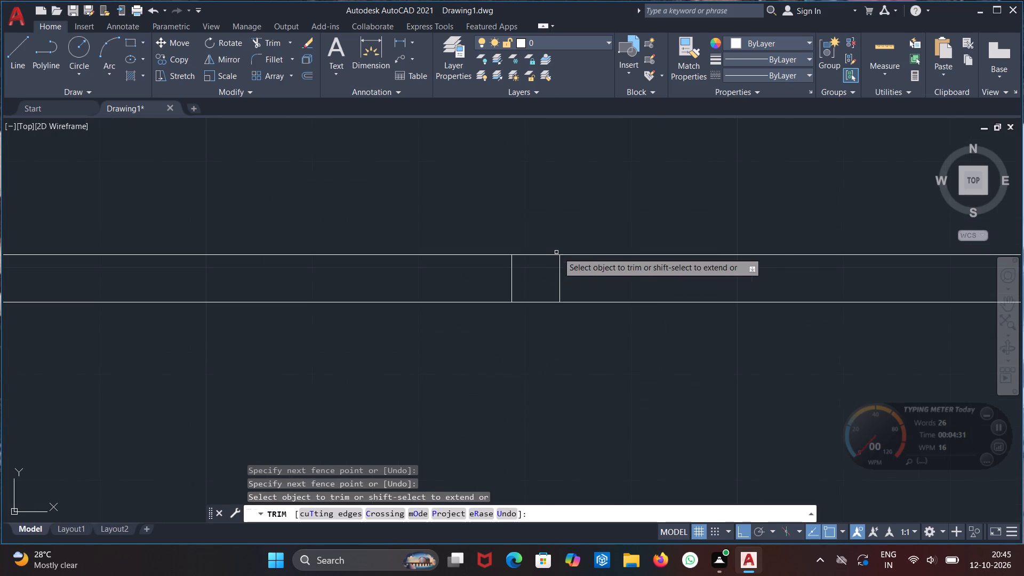
{"action": "left_click_drag", "start_coordinate": [581, 281], "coordinate": [495, 284]}
{"action": "scroll", "coordinate": [562, 275], "scroll_direction": "down", "scroll_amount": 3}
{"action": "scroll", "coordinate": [554, 128], "scroll_direction": "up", "scroll_amount": 2}
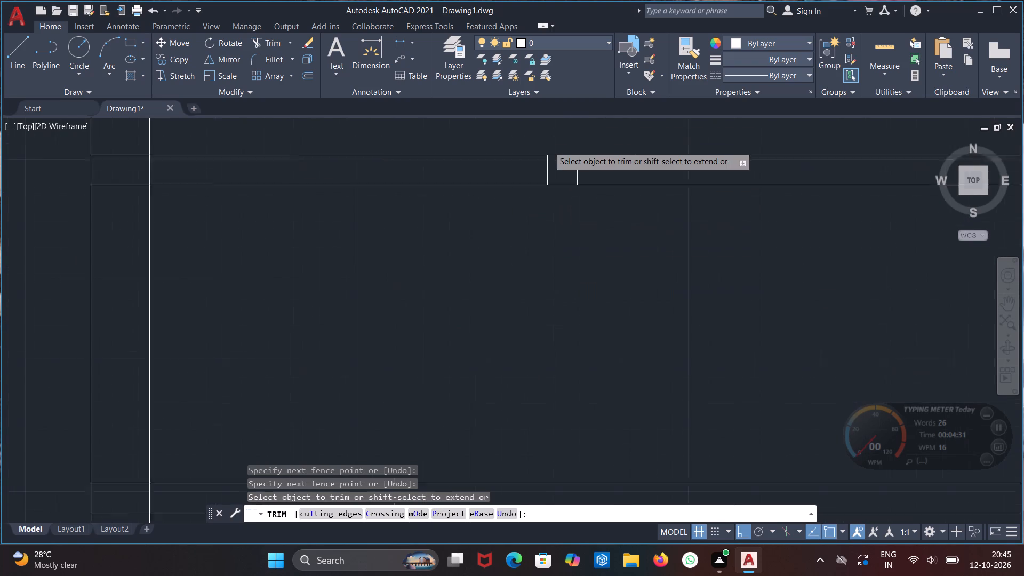
{"action": "scroll", "coordinate": [548, 148], "scroll_direction": "up", "scroll_amount": 1}
{"action": "left_click_drag", "start_coordinate": [593, 190], "coordinate": [525, 197]}
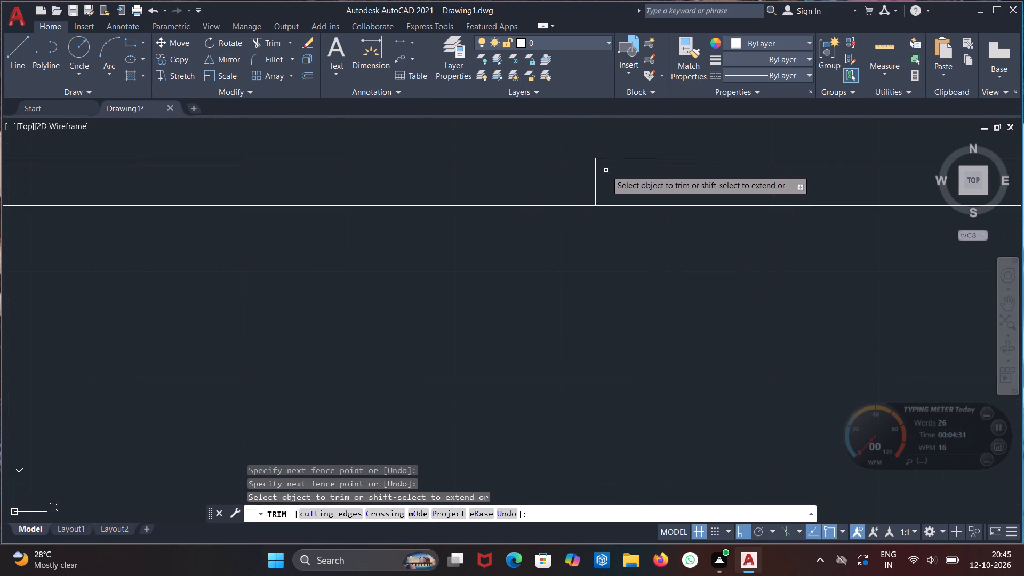
{"action": "left_click_drag", "start_coordinate": [605, 175], "coordinate": [552, 186]}
{"action": "scroll", "coordinate": [579, 222], "scroll_direction": "down", "scroll_amount": 4}
{"action": "scroll", "coordinate": [728, 307], "scroll_direction": "up", "scroll_amount": 4}
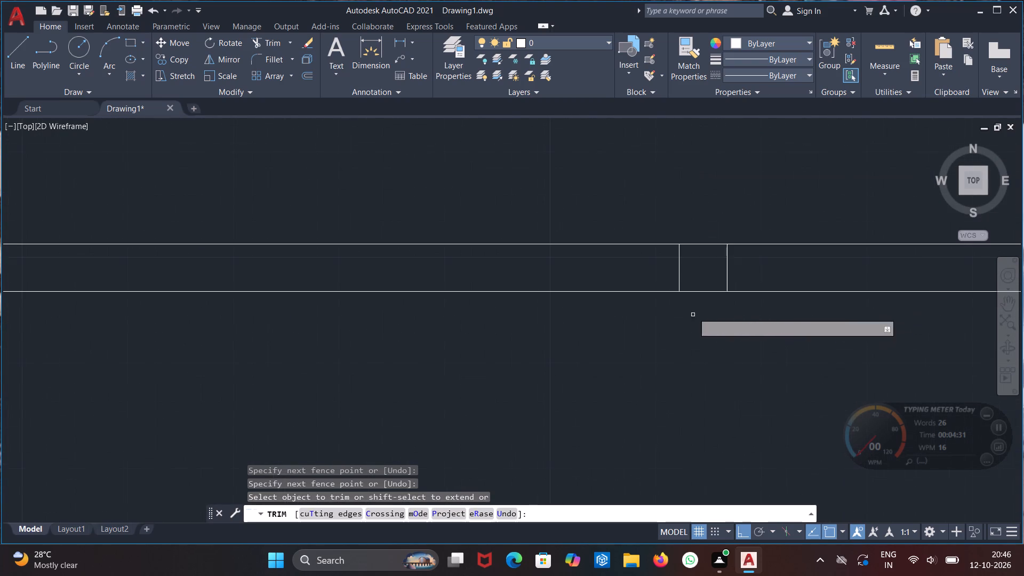
{"action": "left_click_drag", "start_coordinate": [729, 269], "coordinate": [652, 279]}
{"action": "scroll", "coordinate": [655, 179], "scroll_direction": "down", "scroll_amount": 3}
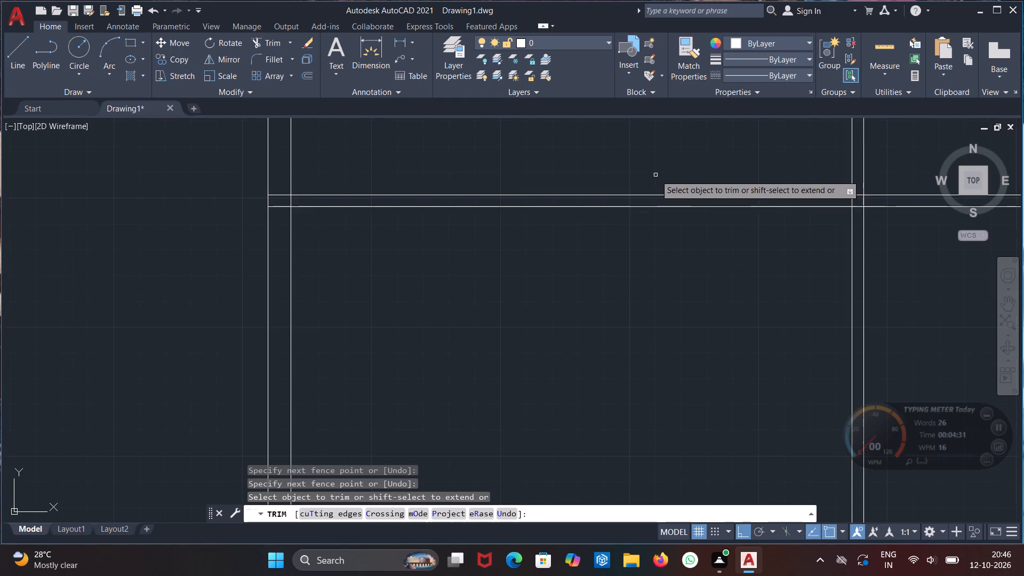
{"action": "middle_click_drag", "start_coordinate": [656, 161], "coordinate": [649, 361]}
{"action": "scroll", "coordinate": [649, 284], "scroll_direction": "up", "scroll_amount": 3}
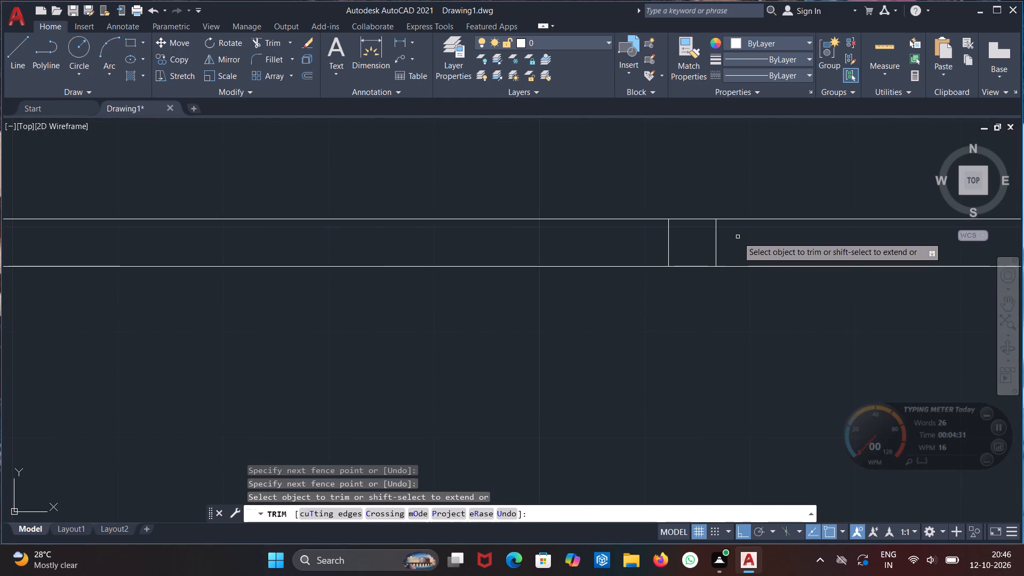
{"action": "left_click_drag", "start_coordinate": [738, 237], "coordinate": [705, 251]}
{"action": "left_click_drag", "start_coordinate": [681, 243], "coordinate": [666, 242]}
{"action": "scroll", "coordinate": [642, 259], "scroll_direction": "down", "scroll_amount": 4}
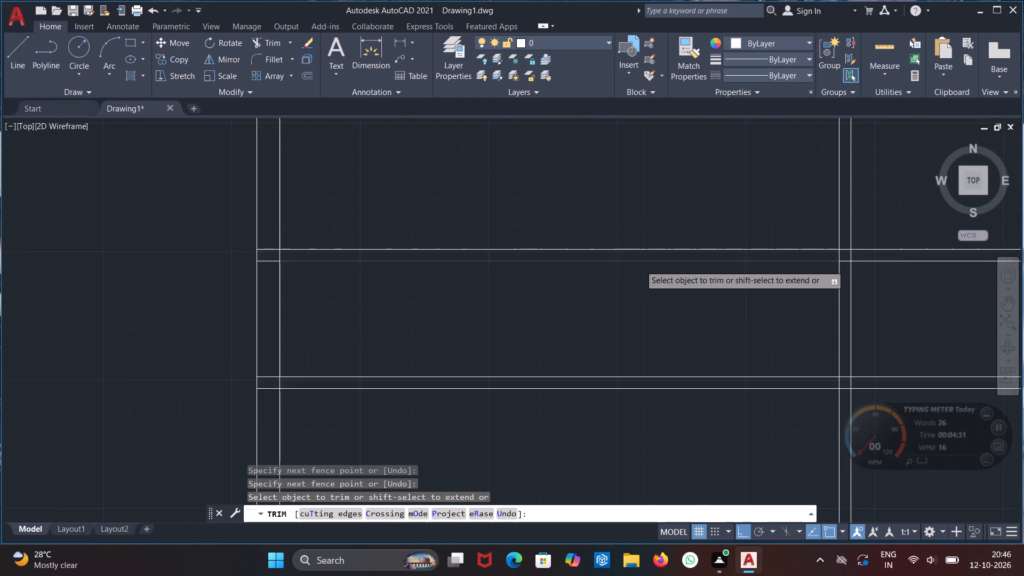
{"action": "key", "text": "Escape"}
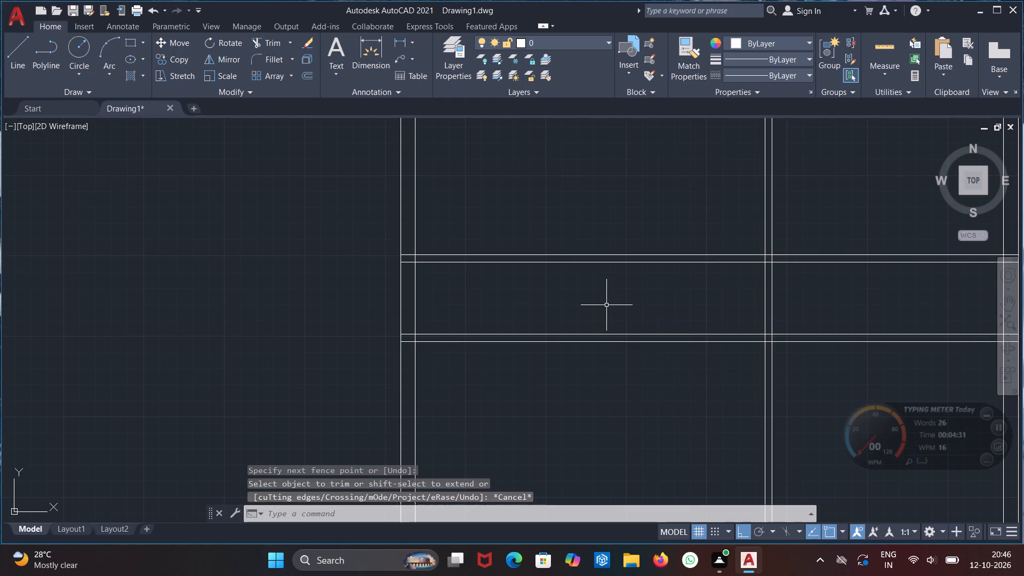
Offset the left wall's inner line 5'-0" into the plan, and offset that copy 4.5" further to form a vertical partition.
{"action": "type", "text": "off"}
{"action": "key", "text": "Return"}
{"action": "key", "text": "Return"}
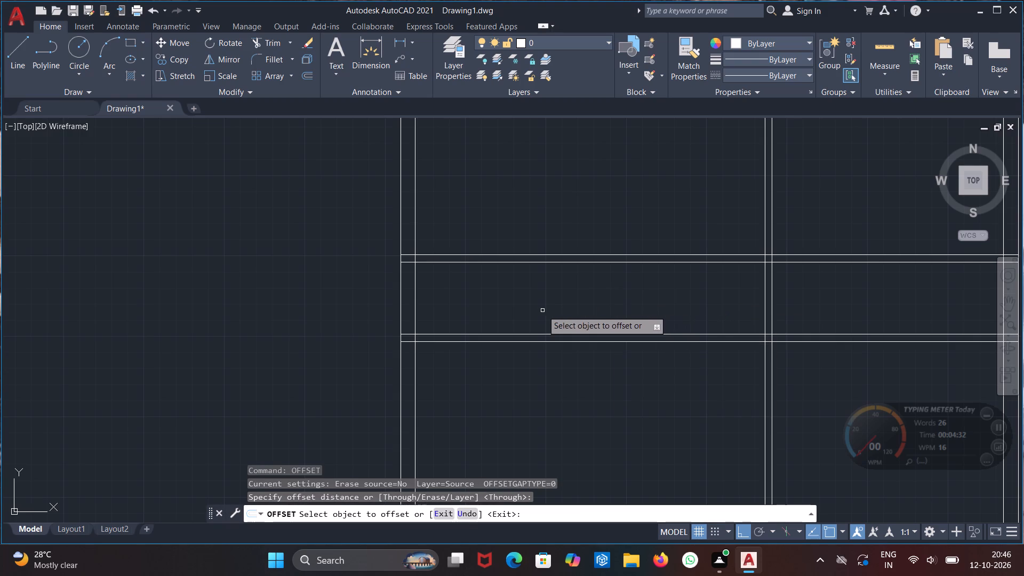
{"action": "left_click", "coordinate": [416, 309]}
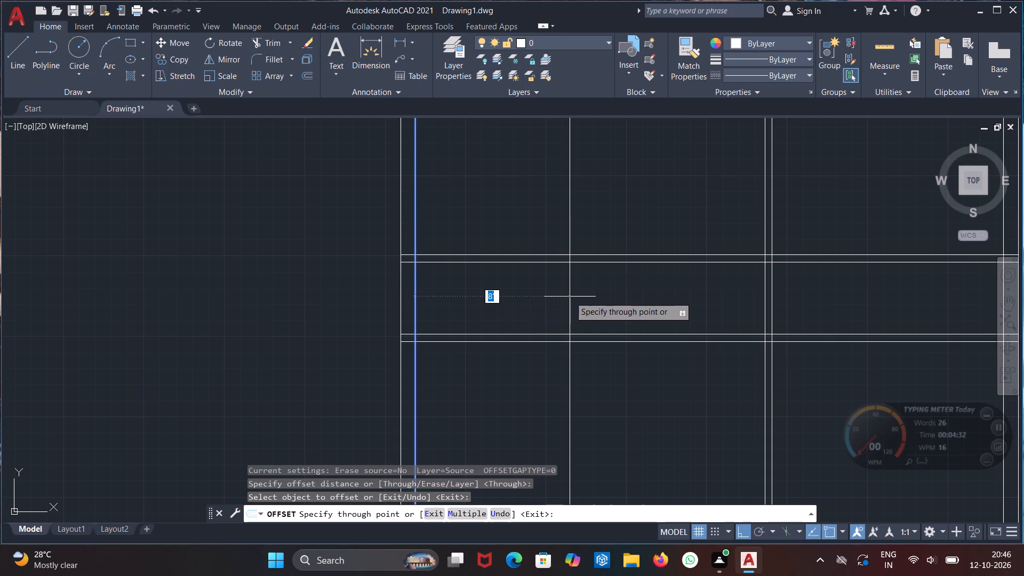
{"action": "key", "text": "5"}
{"action": "type", "text": "'-0\""}
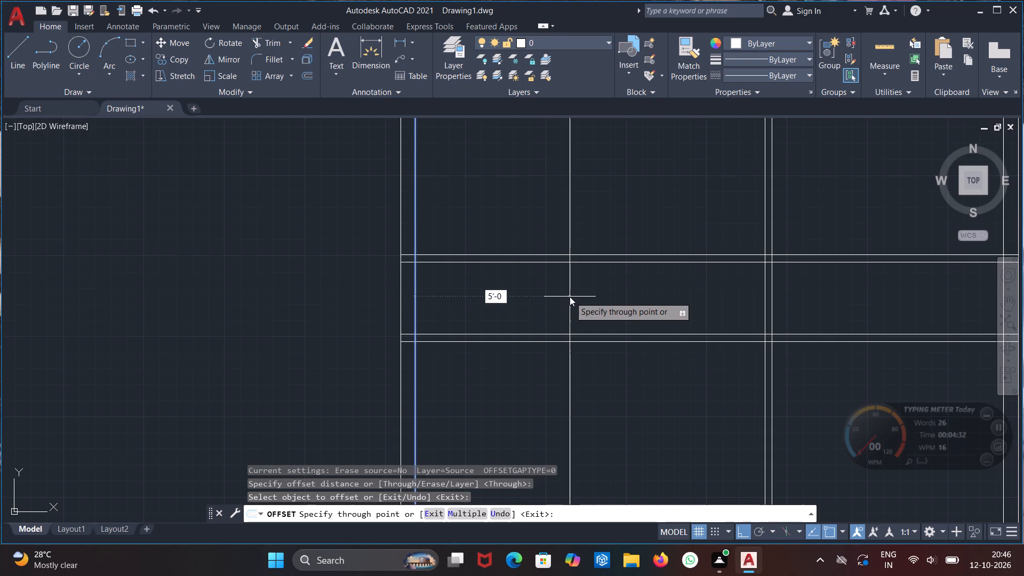
{"action": "key", "text": "Return"}
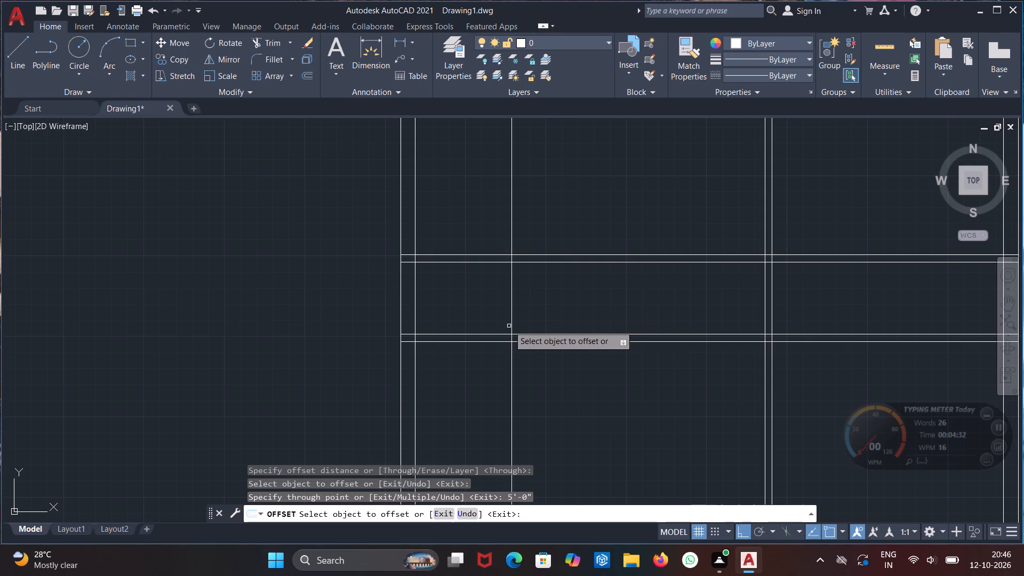
{"action": "left_click", "coordinate": [513, 322]}
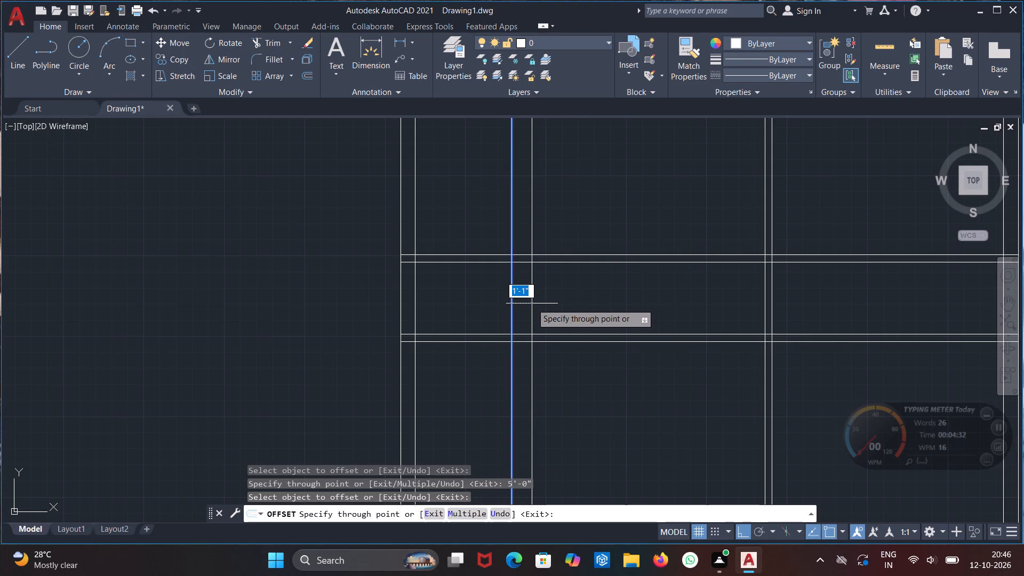
{"action": "type", "text": "4.5\""}
{"action": "key", "text": "Return"}
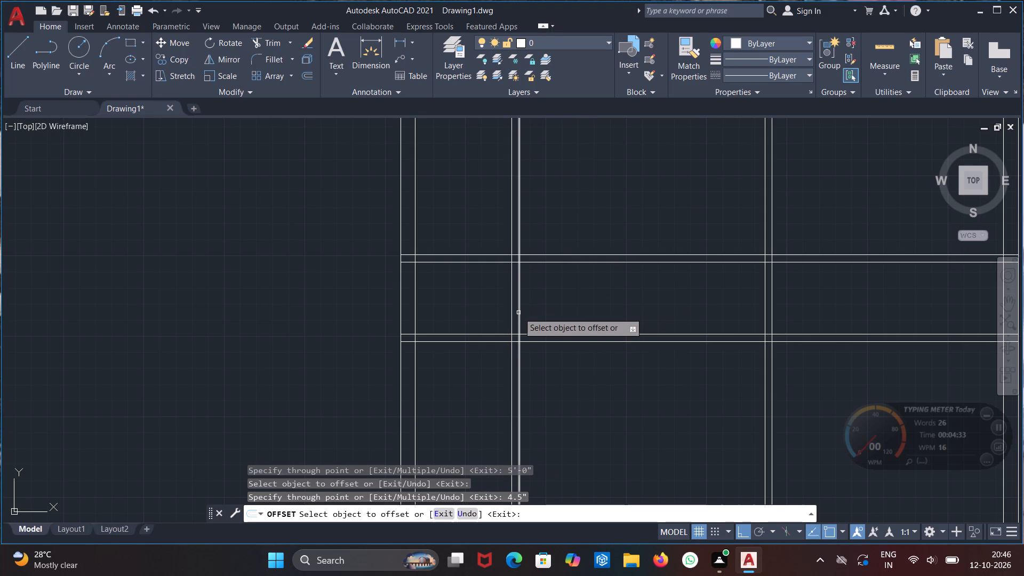
Offset the new partition's far line 6'-7" towards the long vertical partition, and offset that copy 4.5" further to form a second partition.
{"action": "left_click", "coordinate": [518, 313]}
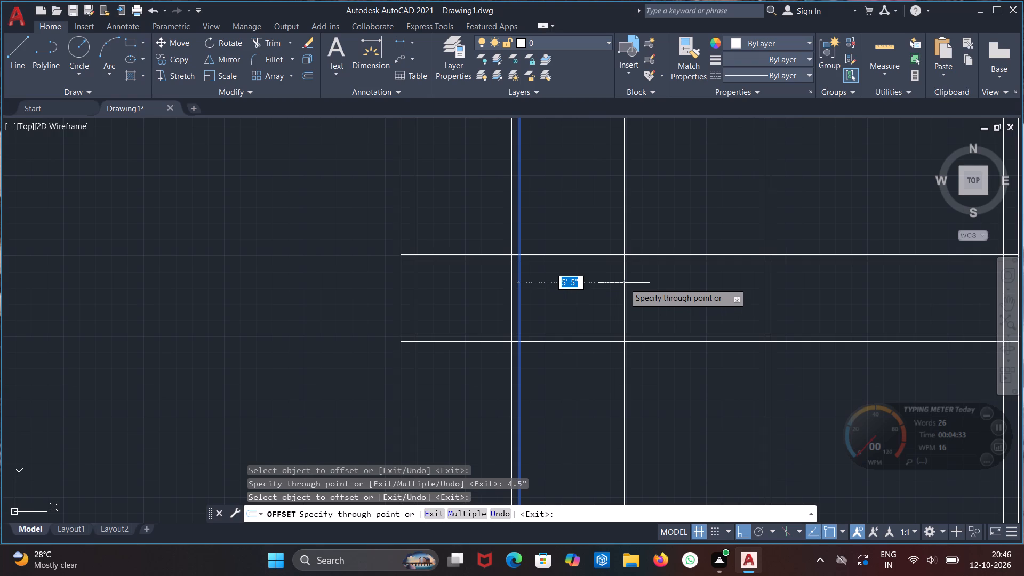
{"action": "type", "text": "6'-7\""}
{"action": "key", "text": "Return"}
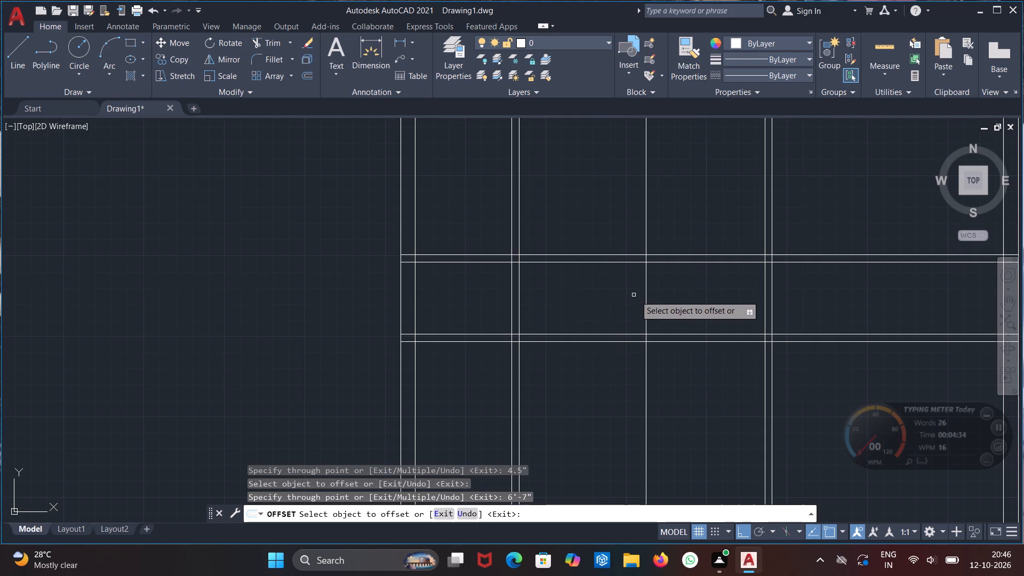
{"action": "left_click", "coordinate": [646, 298]}
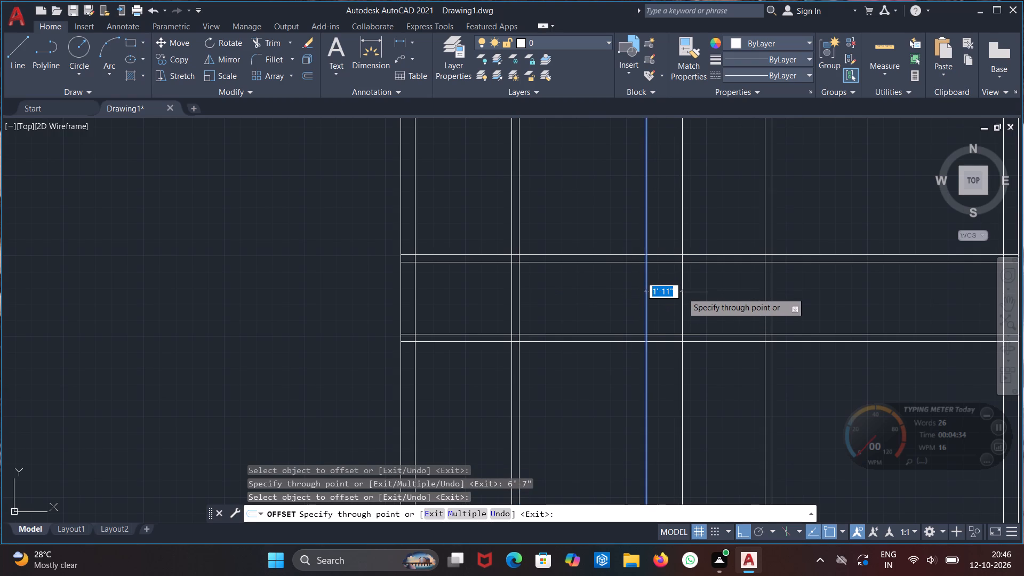
{"action": "type", "text": "4.5\""}
{"action": "key", "text": "Return"}
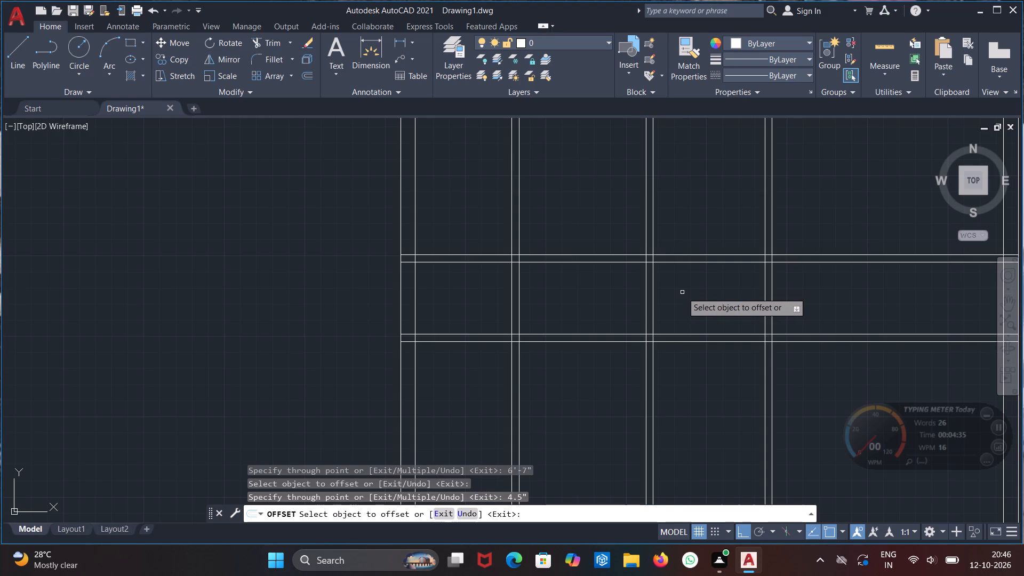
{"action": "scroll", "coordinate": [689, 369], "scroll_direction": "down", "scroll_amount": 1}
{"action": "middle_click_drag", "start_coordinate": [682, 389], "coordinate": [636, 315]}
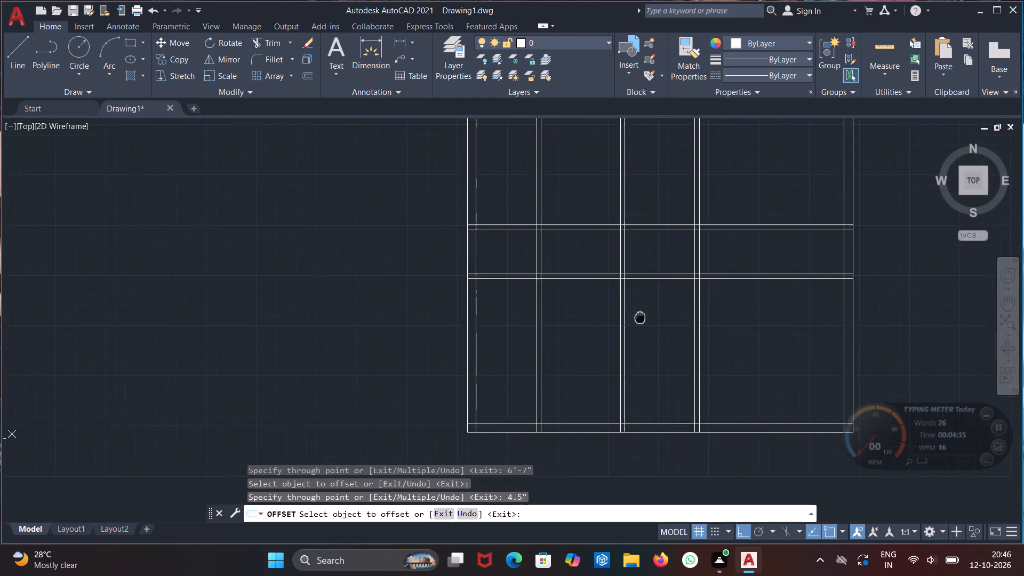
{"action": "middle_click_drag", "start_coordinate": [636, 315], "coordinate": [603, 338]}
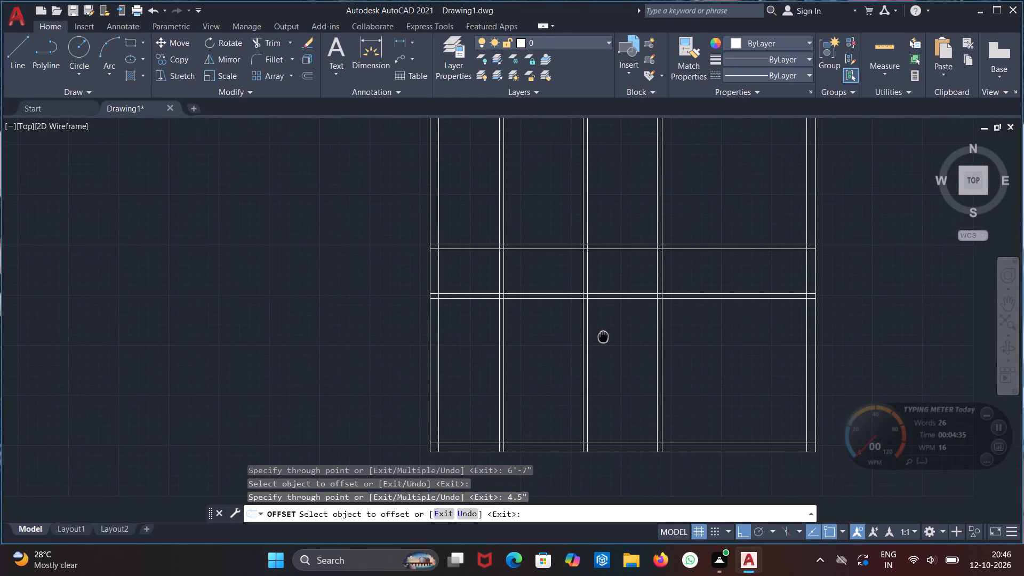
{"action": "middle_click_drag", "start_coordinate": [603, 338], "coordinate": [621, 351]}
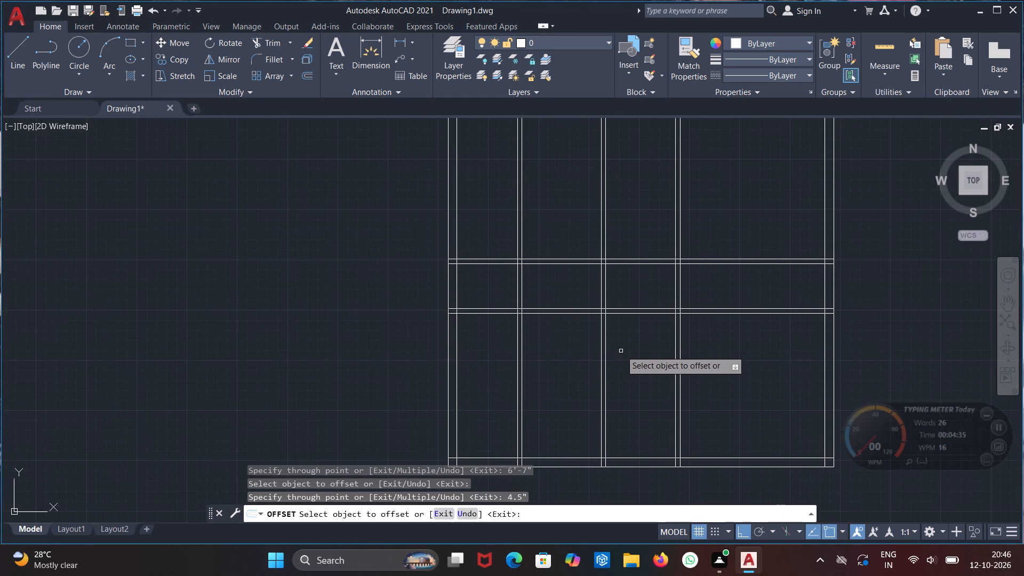
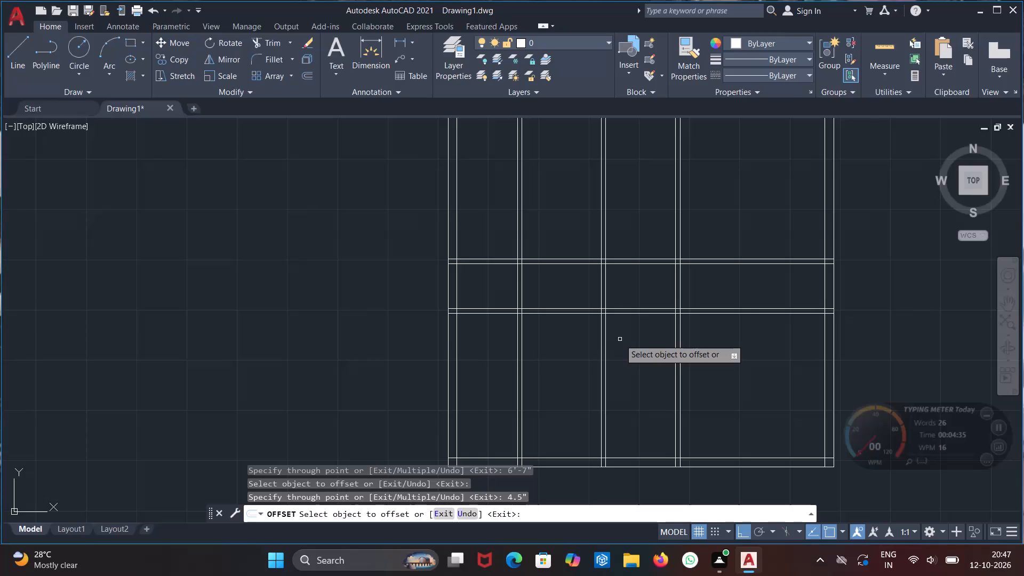
Trim the two new vertical partitions above the upper horizontal partition and below the lower one, keeping only the parts between them.
{"action": "scroll", "coordinate": [620, 339], "scroll_direction": "down", "scroll_amount": 1}
{"action": "middle_click_drag", "start_coordinate": [616, 225], "coordinate": [574, 333]}
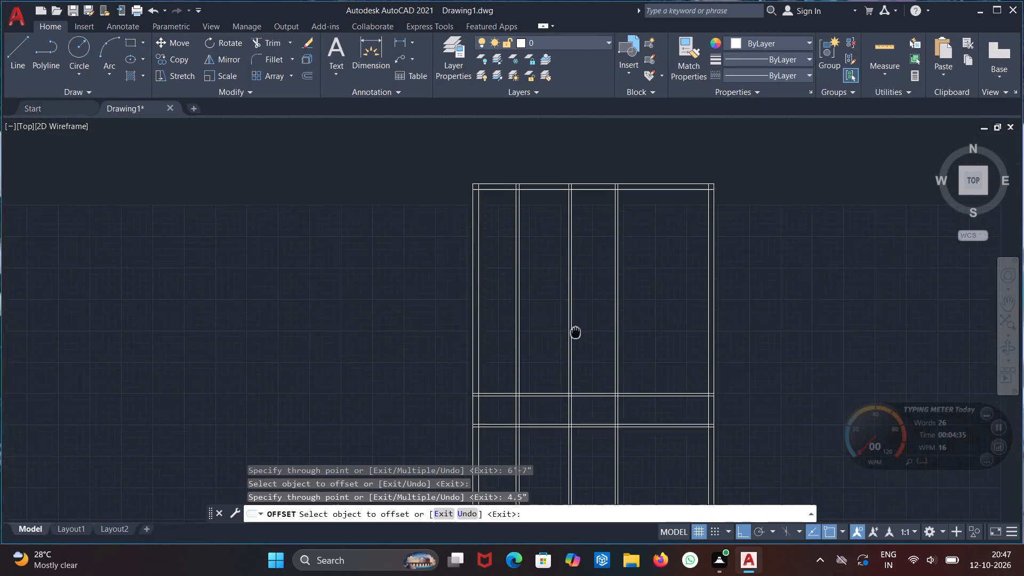
{"action": "middle_click_drag", "start_coordinate": [574, 333], "coordinate": [562, 306]}
{"action": "key", "text": "Escape"}
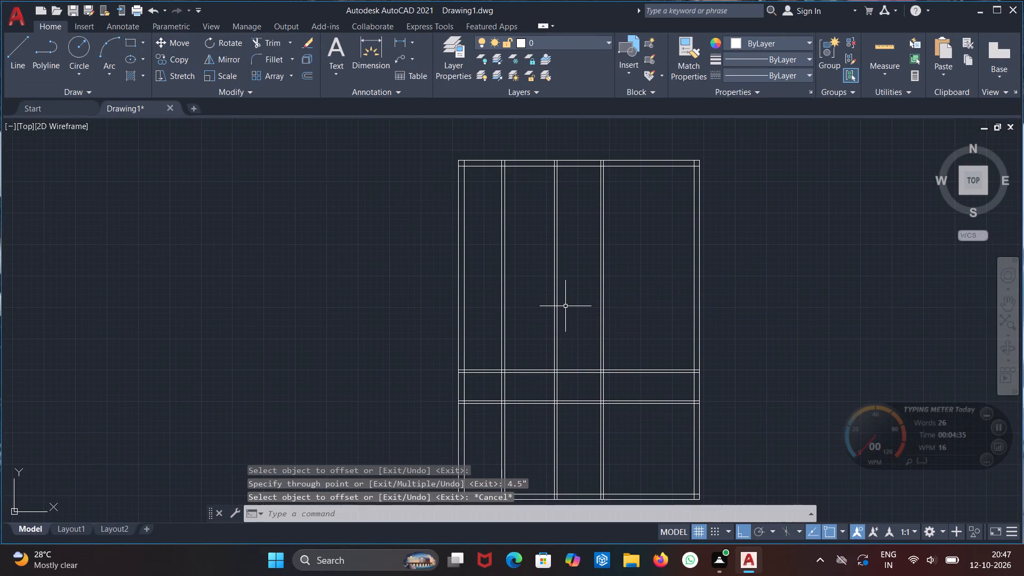
{"action": "type", "text": "tr"}
{"action": "key", "text": "Return"}
{"action": "key", "text": "Return"}
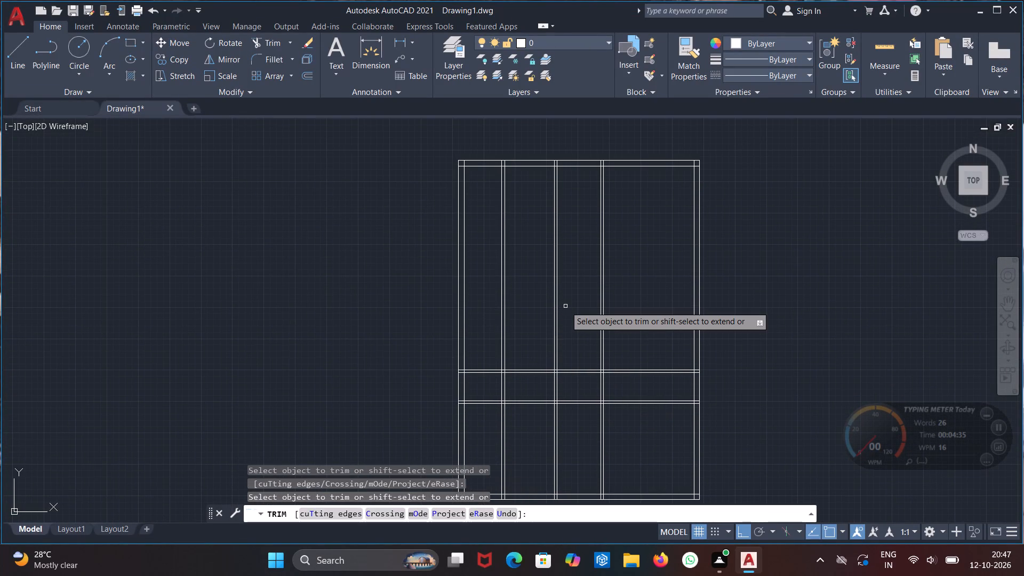
{"action": "left_click_drag", "start_coordinate": [565, 306], "coordinate": [490, 326]}
{"action": "left_click_drag", "start_coordinate": [490, 326], "coordinate": [553, 301]}
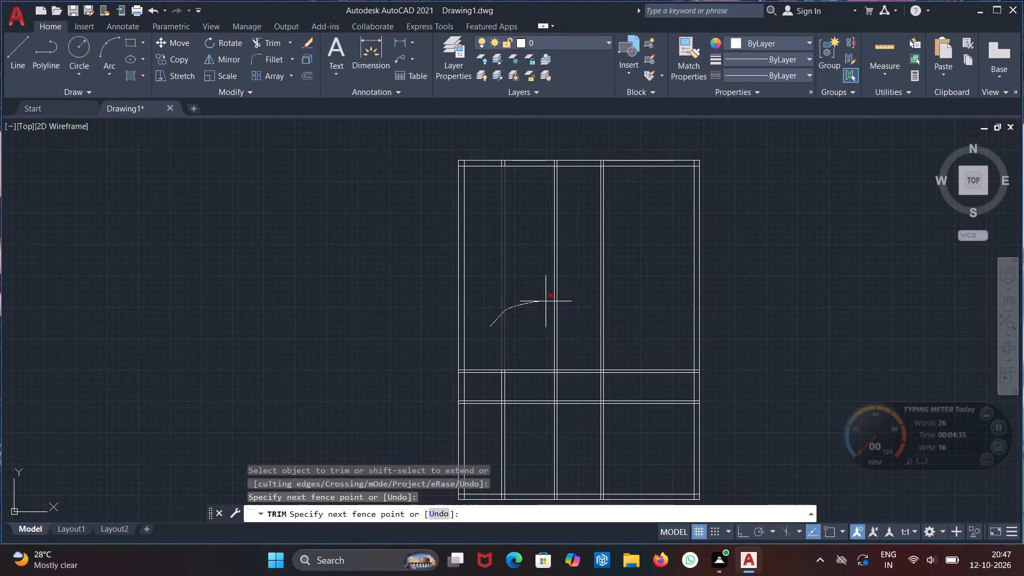
{"action": "left_click_drag", "start_coordinate": [553, 301], "coordinate": [581, 299]}
{"action": "scroll", "coordinate": [579, 302], "scroll_direction": "down", "scroll_amount": 2}
{"action": "scroll", "coordinate": [550, 360], "scroll_direction": "up", "scroll_amount": 2}
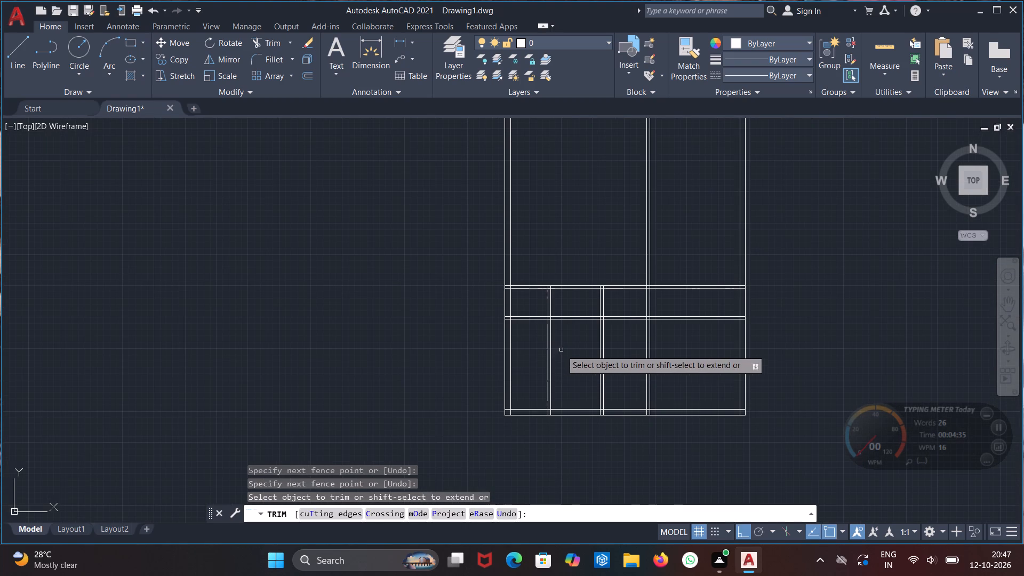
{"action": "left_click_drag", "start_coordinate": [564, 347], "coordinate": [542, 374]}
{"action": "left_click_drag", "start_coordinate": [628, 351], "coordinate": [545, 390]}
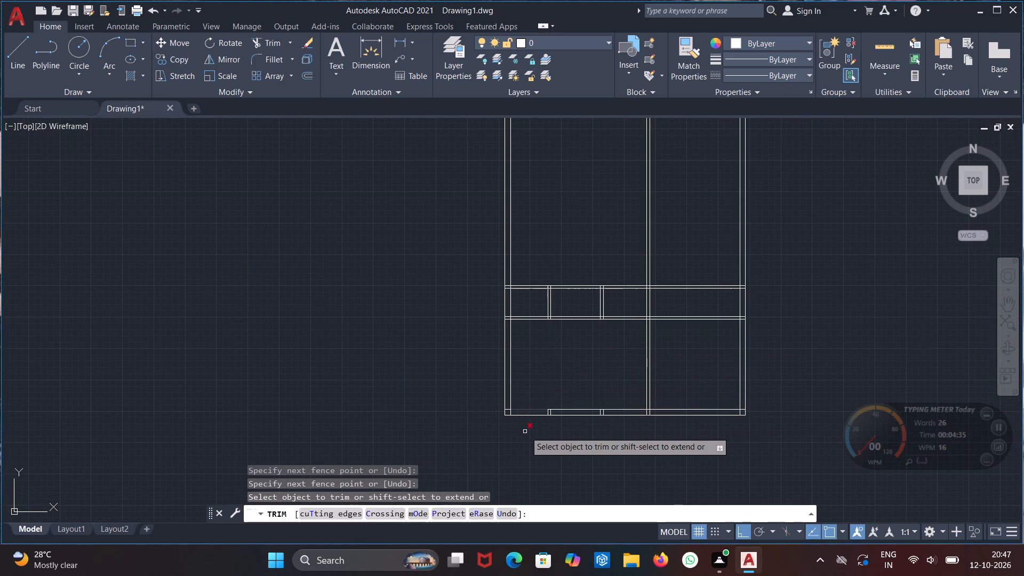
Trim the leftover line stubs of both vertical partitions inside the thickness of the bottom outer wall.
{"action": "scroll", "coordinate": [531, 421], "scroll_direction": "up", "scroll_amount": 3}
{"action": "scroll", "coordinate": [639, 401], "scroll_direction": "up", "scroll_amount": 3}
{"action": "left_click_drag", "start_coordinate": [466, 390], "coordinate": [355, 394]}
{"action": "scroll", "coordinate": [387, 367], "scroll_direction": "down", "scroll_amount": 4}
{"action": "scroll", "coordinate": [506, 364], "scroll_direction": "up", "scroll_amount": 3}
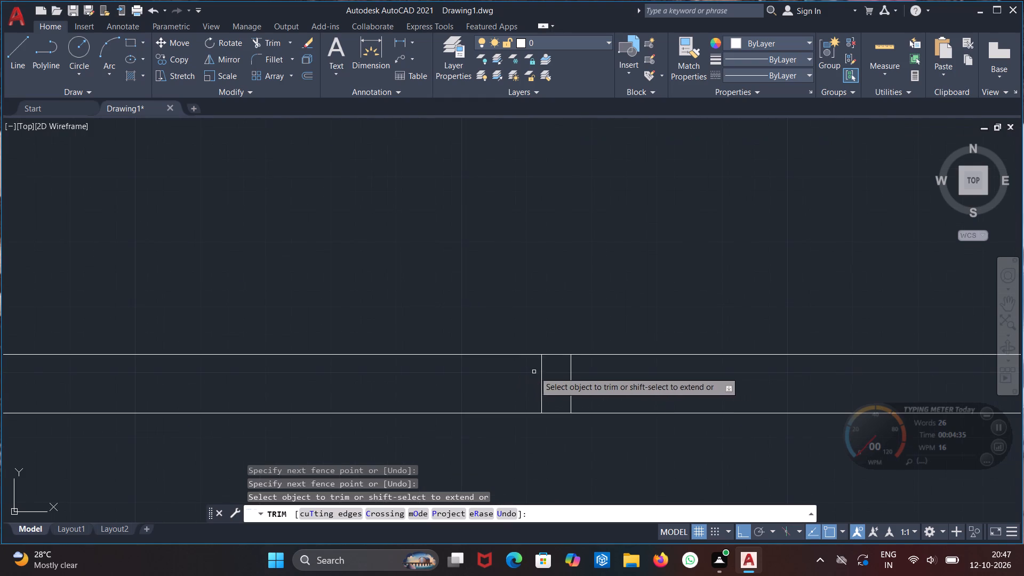
{"action": "left_click_drag", "start_coordinate": [602, 378], "coordinate": [510, 391]}
{"action": "scroll", "coordinate": [515, 387], "scroll_direction": "down", "scroll_amount": 6}
{"action": "middle_click_drag", "start_coordinate": [502, 326], "coordinate": [504, 403]}
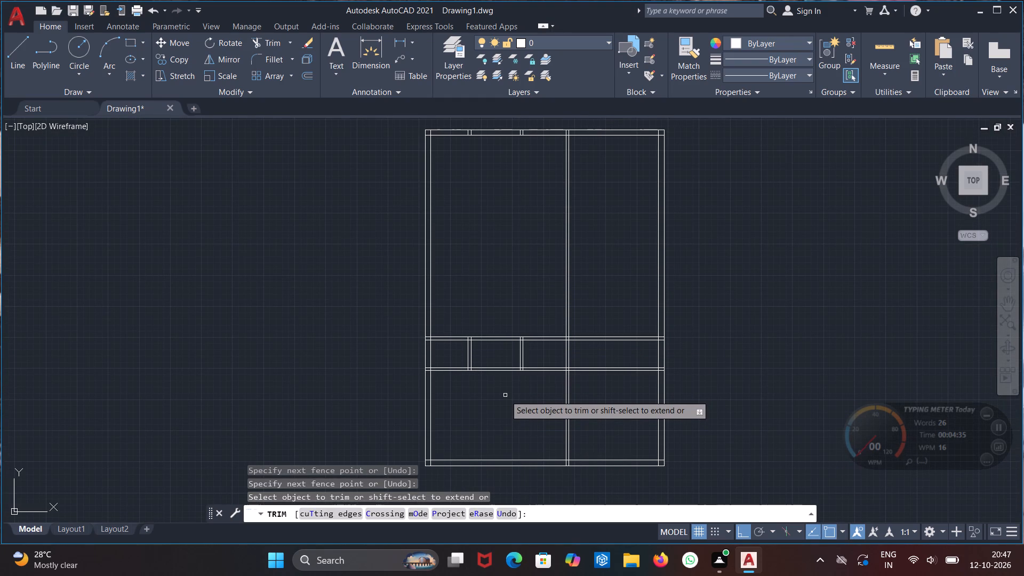
{"action": "key", "text": "Escape"}
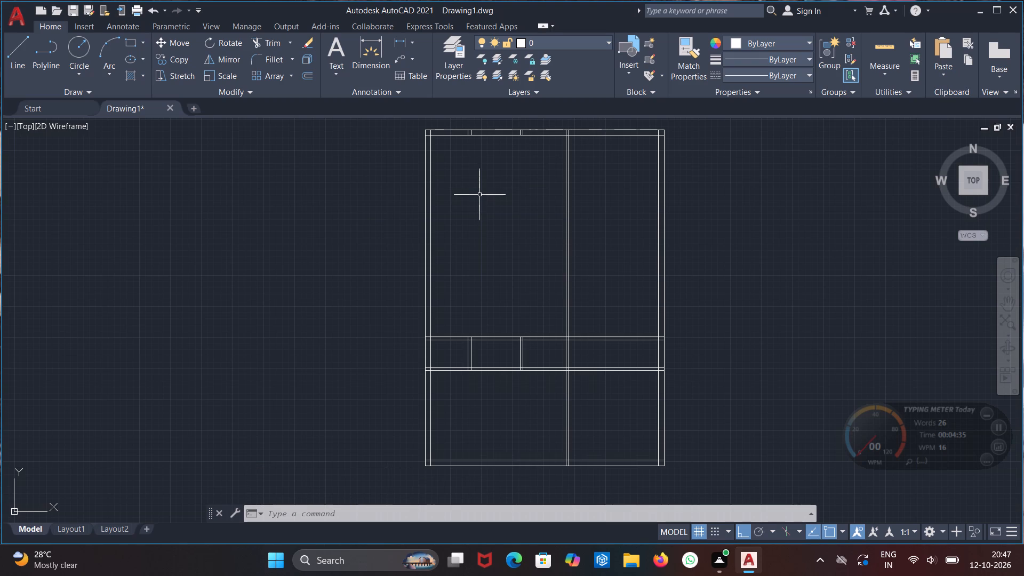
Offset the upper horizontal partition's top line 7'-0" upward, and offset that copy 4.5" further to form another horizontal partition.
{"action": "type", "text": "off"}
{"action": "key", "text": "Return"}
{"action": "key", "text": "Return"}
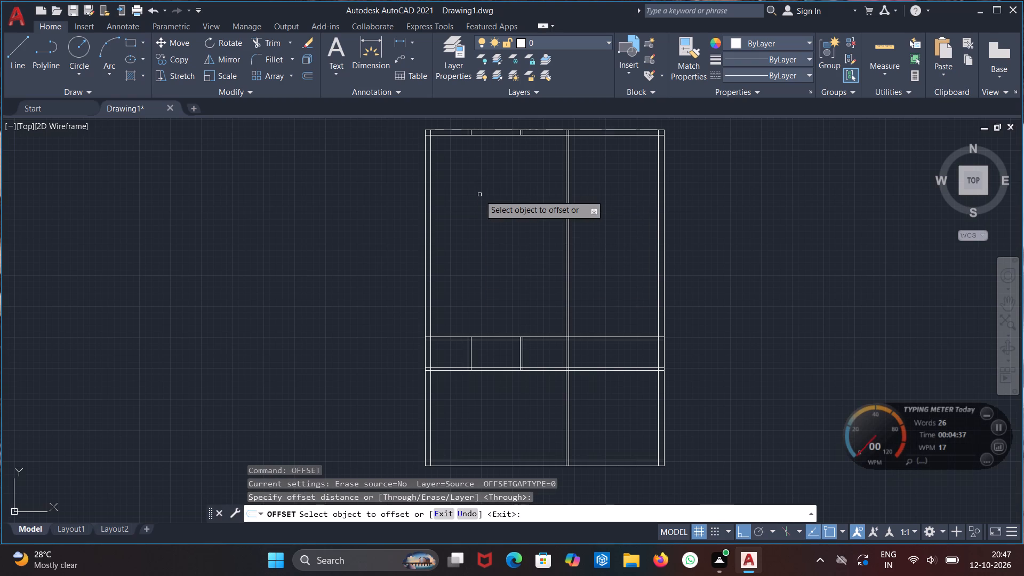
{"action": "scroll", "coordinate": [445, 344], "scroll_direction": "up", "scroll_amount": 2}
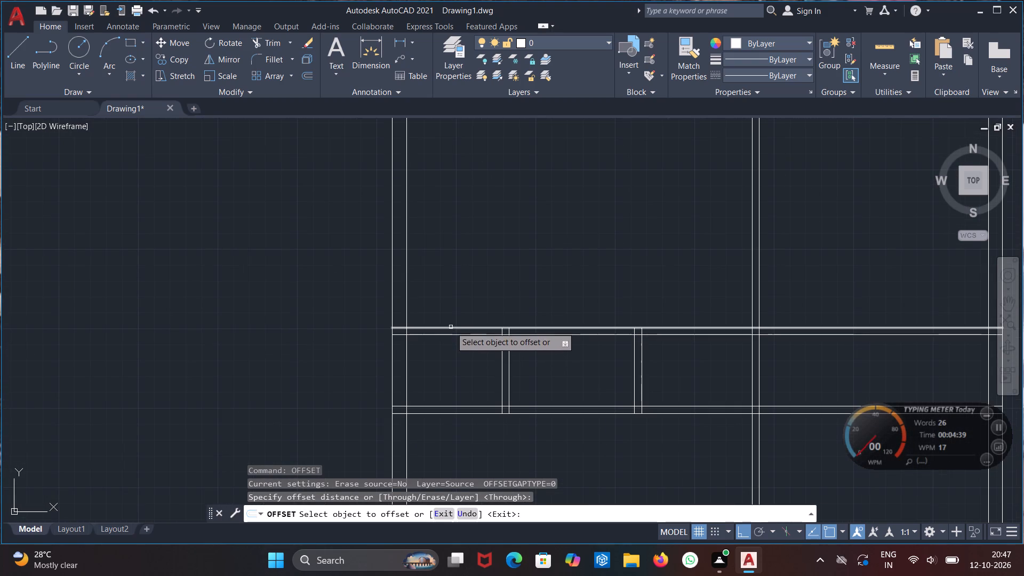
{"action": "left_click", "coordinate": [451, 327]}
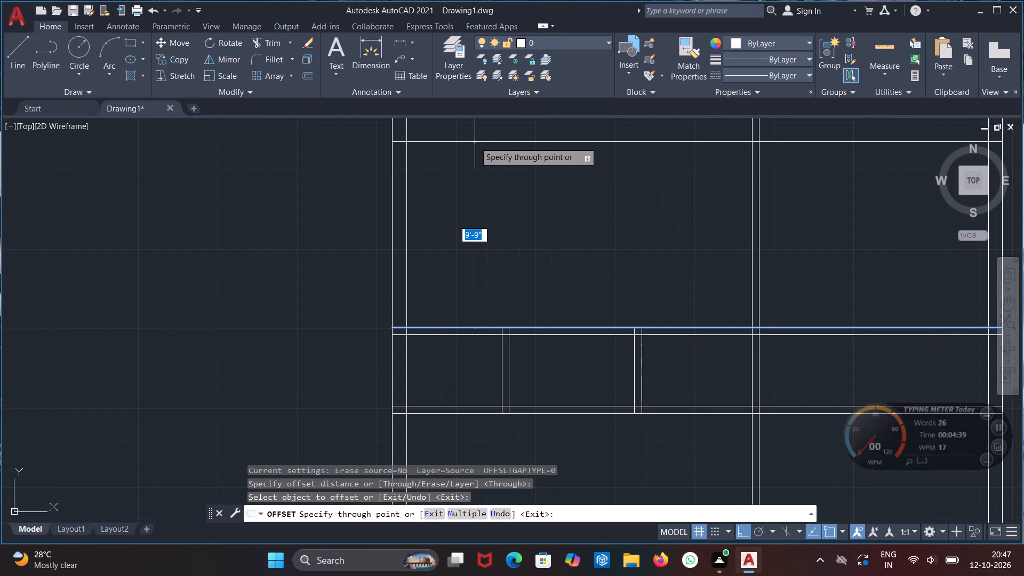
{"action": "type", "text": "7'"}
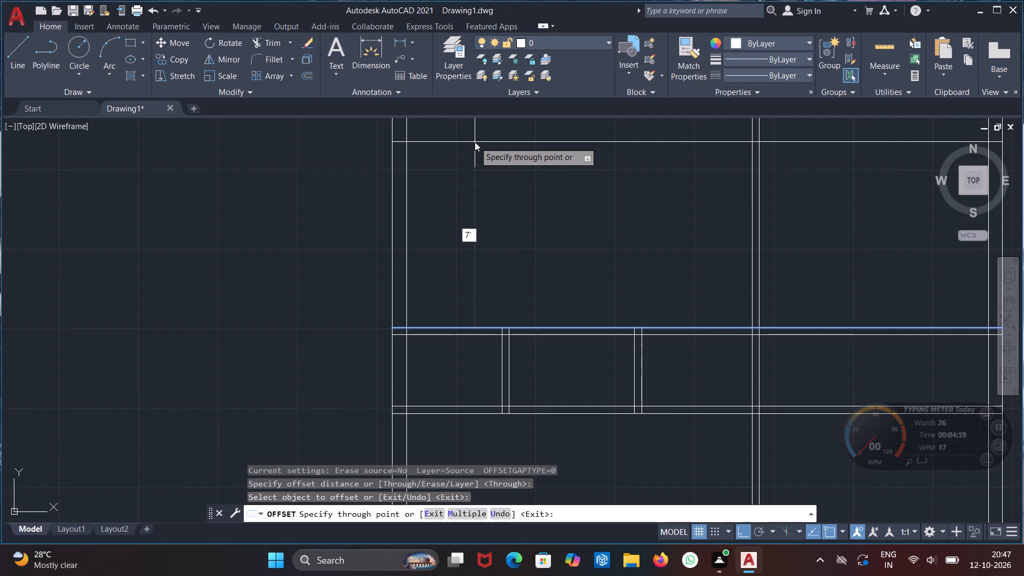
{"action": "type", "text": "-0\""}
{"action": "key", "text": "Return"}
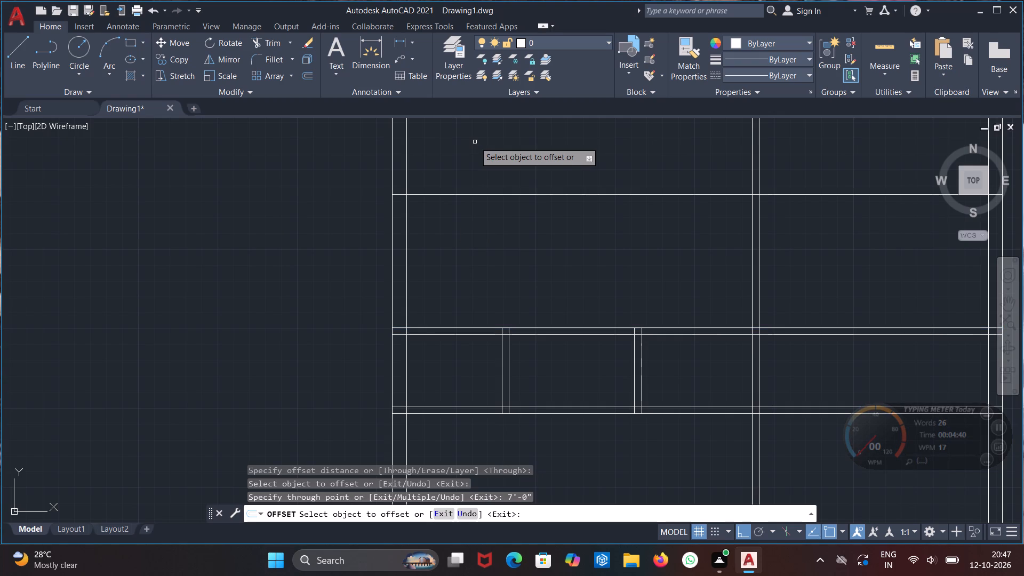
{"action": "left_click", "coordinate": [453, 195]}
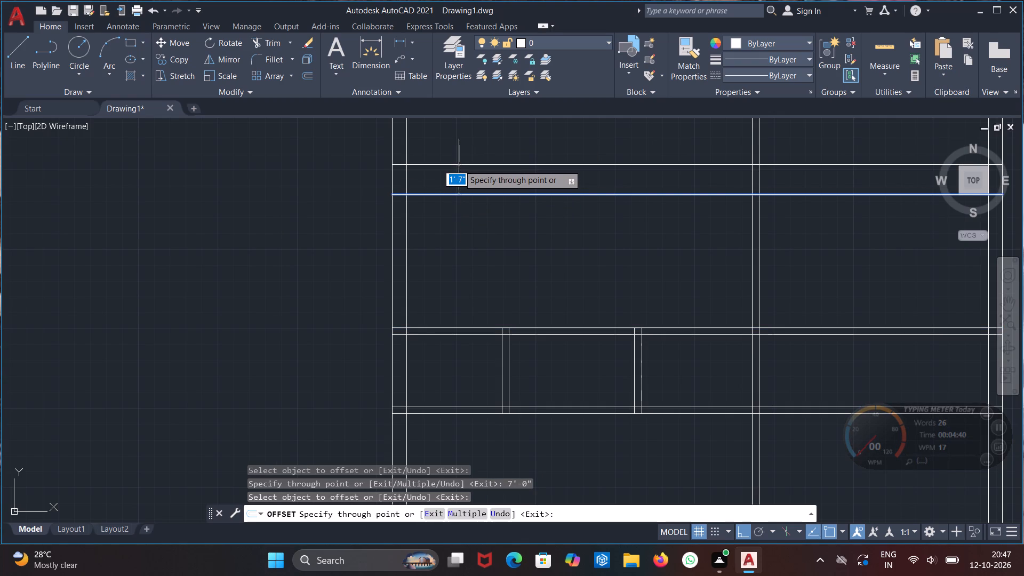
{"action": "type", "text": "4.5\""}
{"action": "key", "text": "Return"}
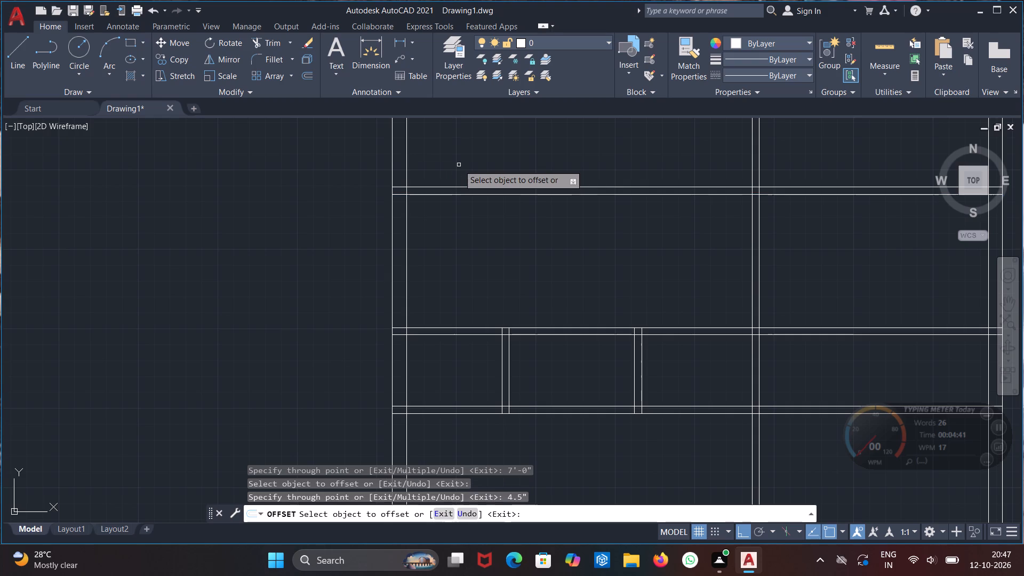
Offset the left wall's inner line 14'-6" into the plan, and offset that copy 4.5" further to form a vertical partition.
{"action": "left_click", "coordinate": [406, 263]}
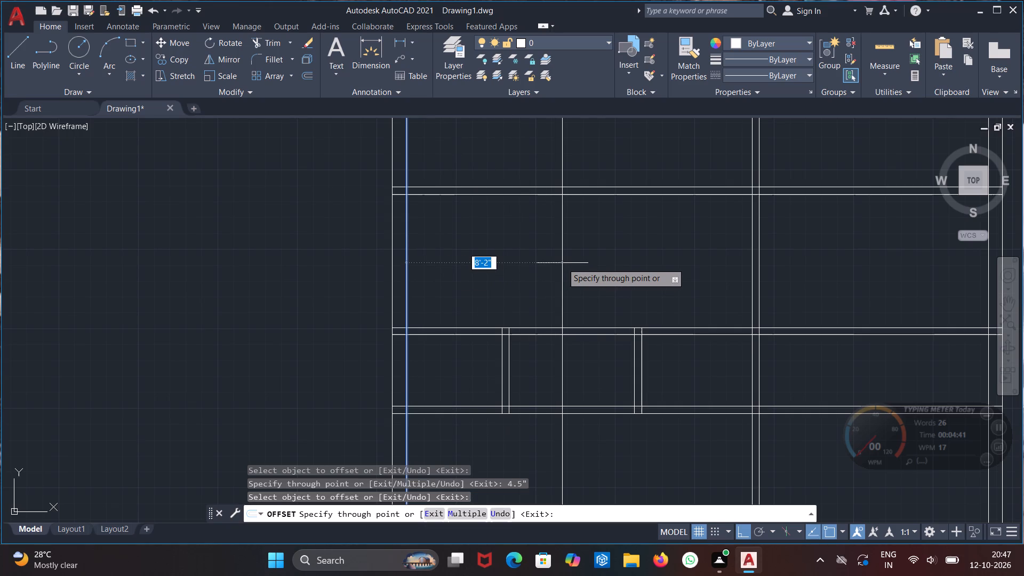
{"action": "type", "text": "14'-"}
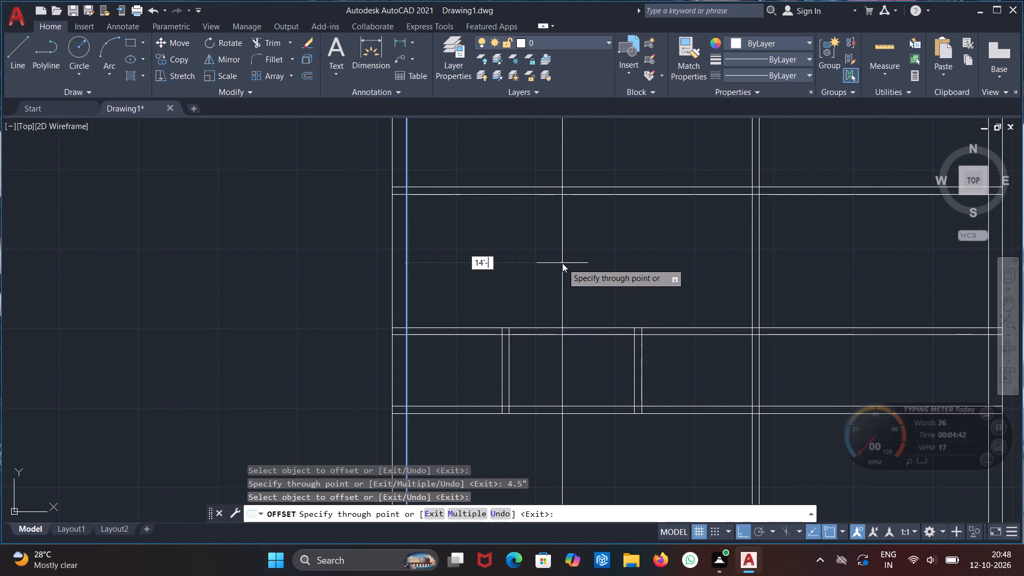
{"action": "type", "text": "6\""}
{"action": "key", "text": "Return"}
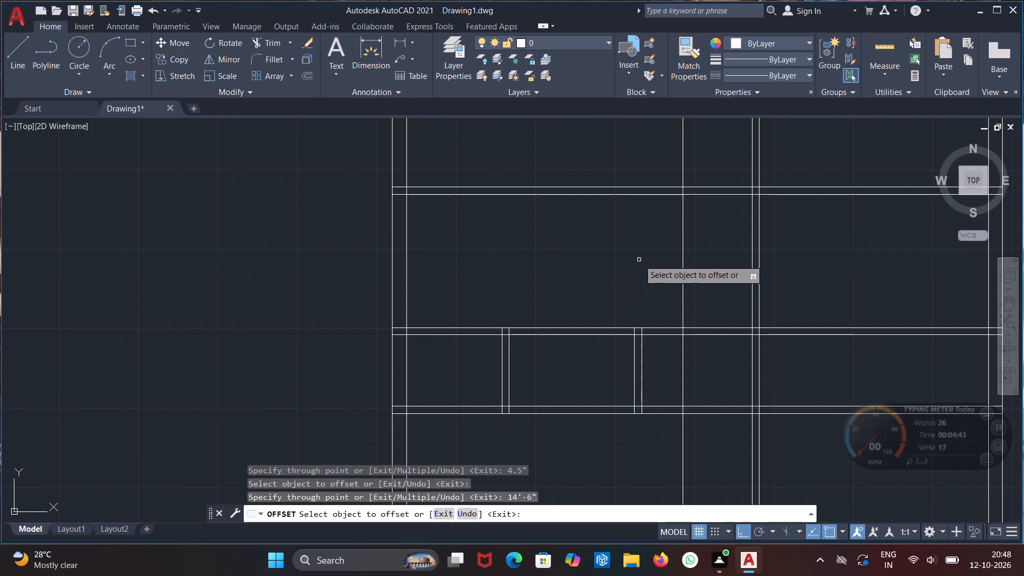
{"action": "left_click", "coordinate": [680, 276]}
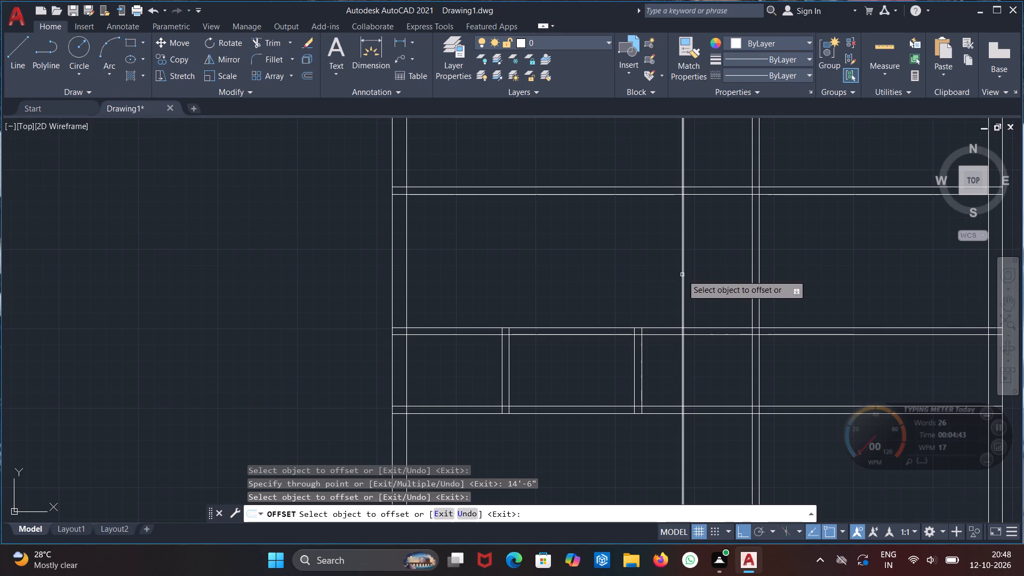
{"action": "left_click", "coordinate": [682, 275]}
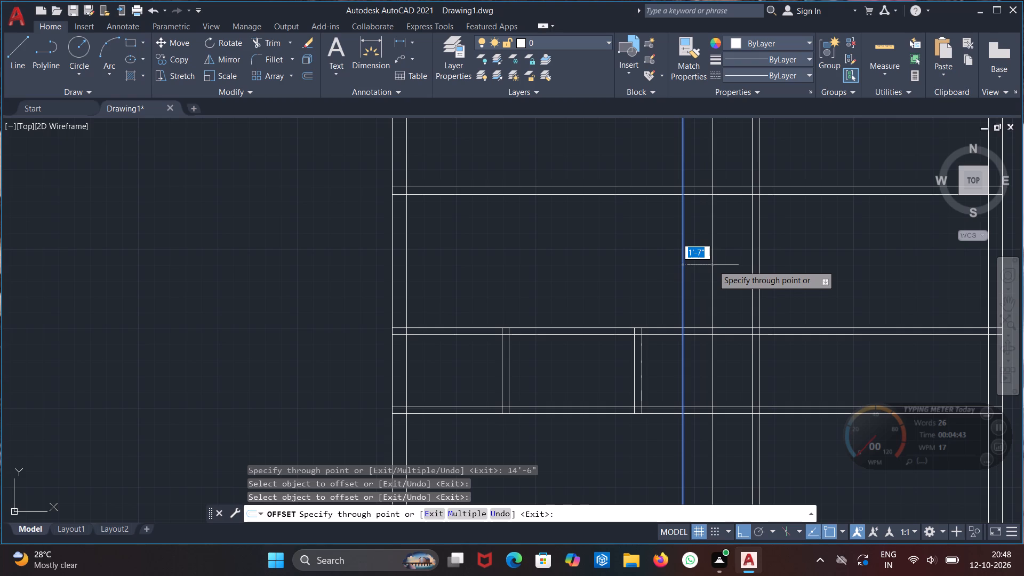
{"action": "type", "text": "4.5\""}
{"action": "key", "text": "Return"}
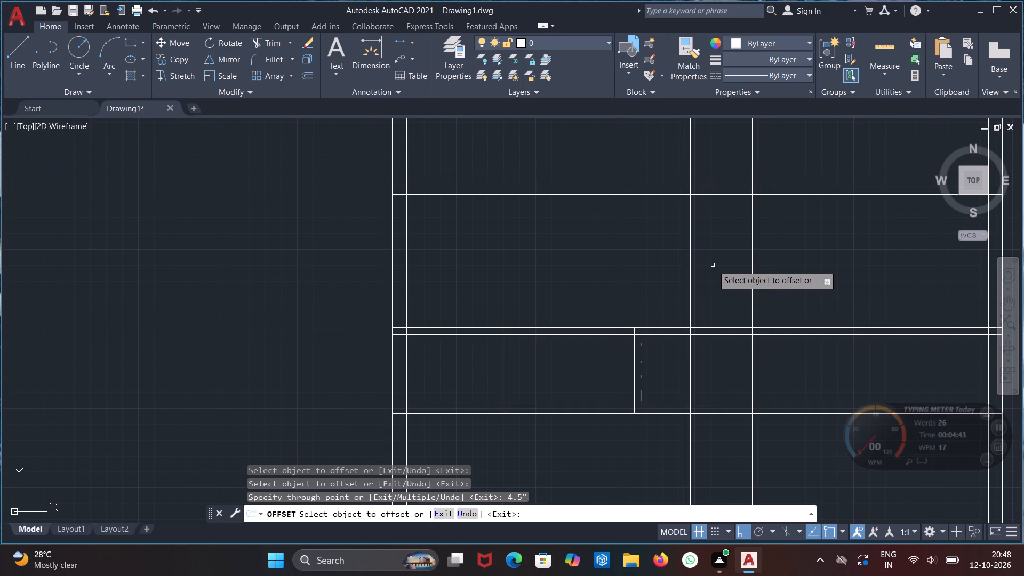
Trim the 14'-6" vertical partition below the lowest horizontal partition and above the topmost horizontal partition.
{"action": "scroll", "coordinate": [710, 267], "scroll_direction": "down", "scroll_amount": 1}
{"action": "middle_click_drag", "start_coordinate": [638, 435], "coordinate": [609, 386]}
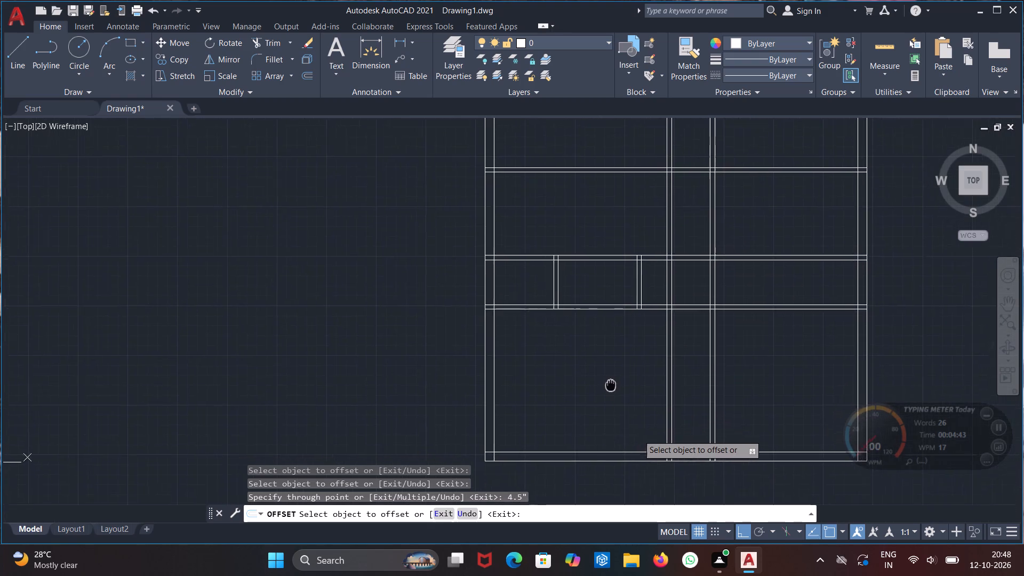
{"action": "middle_click_drag", "start_coordinate": [609, 386], "coordinate": [588, 396]}
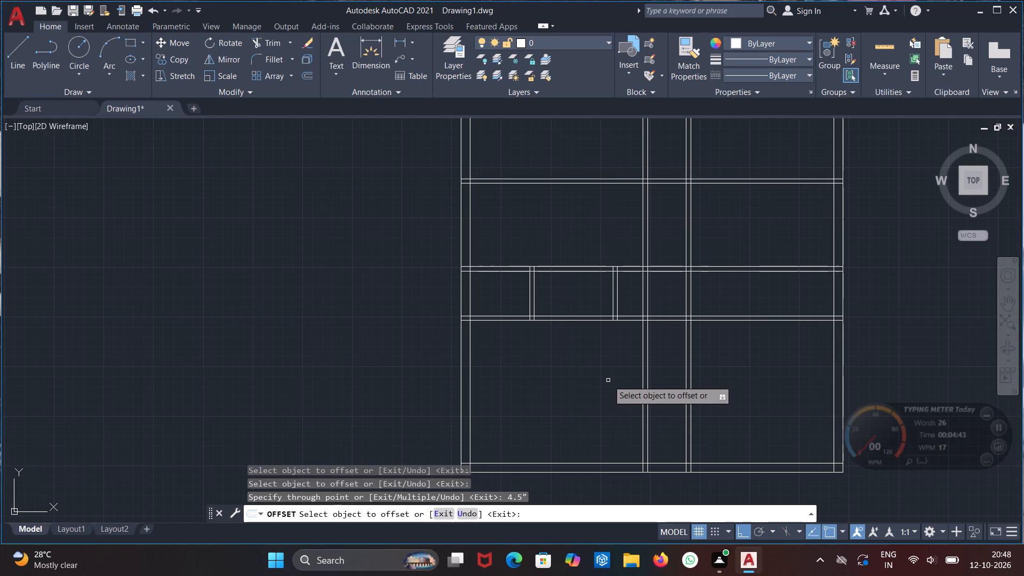
{"action": "middle_click_drag", "start_coordinate": [556, 372], "coordinate": [554, 407]}
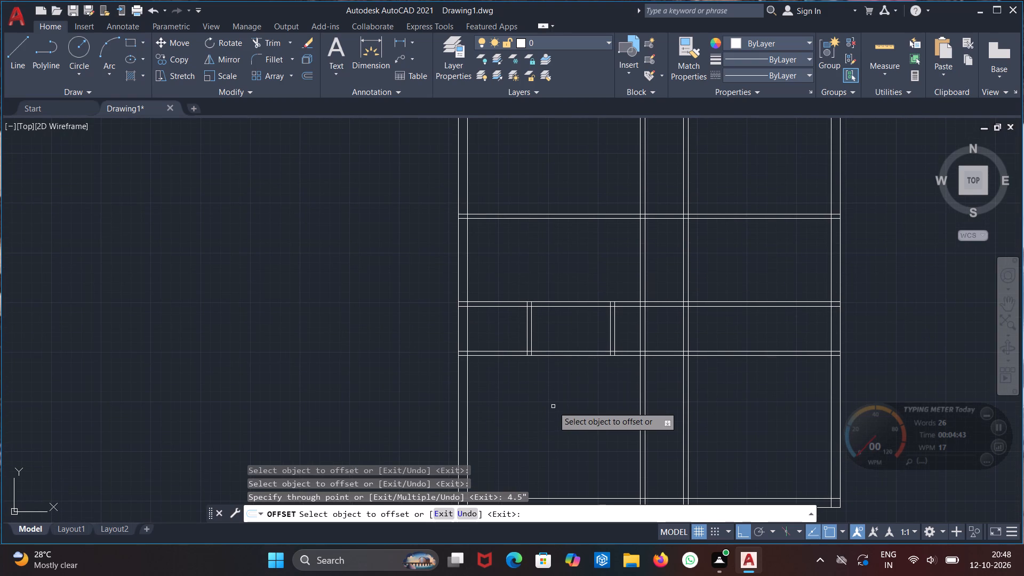
{"action": "key", "text": "Escape"}
{"action": "type", "text": "tr"}
{"action": "key", "text": "Return"}
{"action": "key", "text": "Return"}
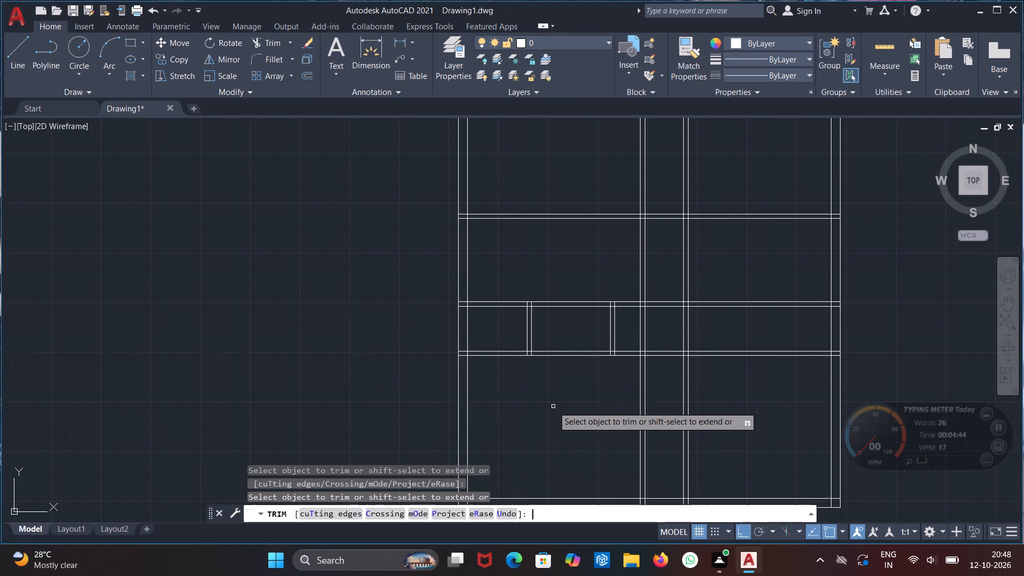
{"action": "left_click_drag", "start_coordinate": [663, 411], "coordinate": [605, 443]}
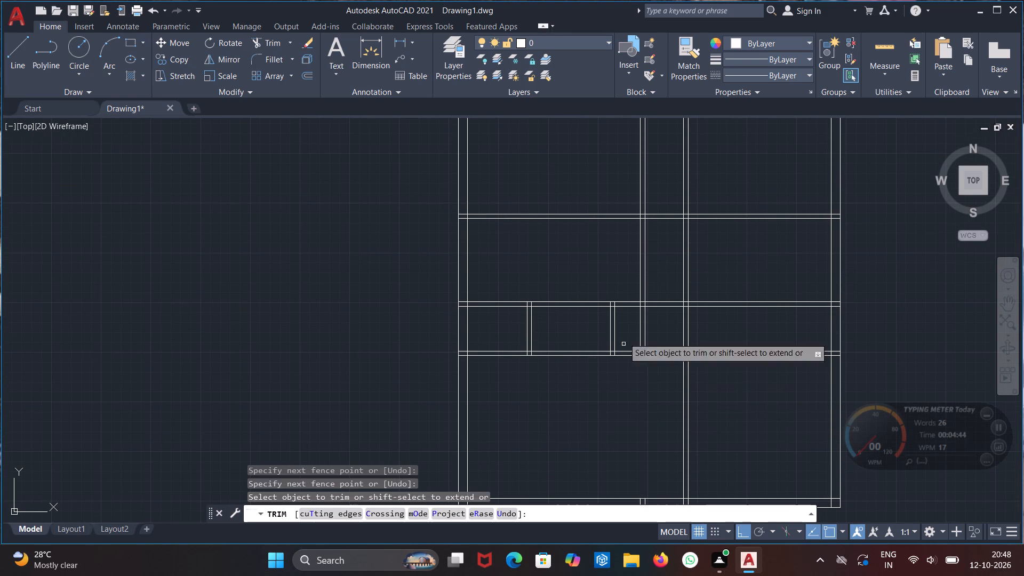
{"action": "middle_click_drag", "start_coordinate": [577, 253], "coordinate": [572, 430]}
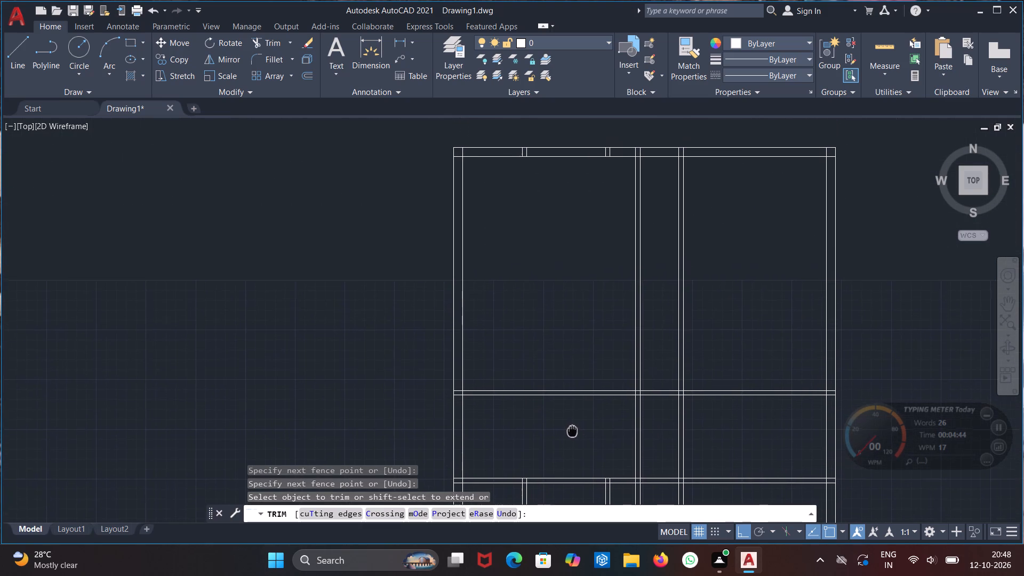
{"action": "middle_click_drag", "start_coordinate": [572, 430], "coordinate": [572, 429]}
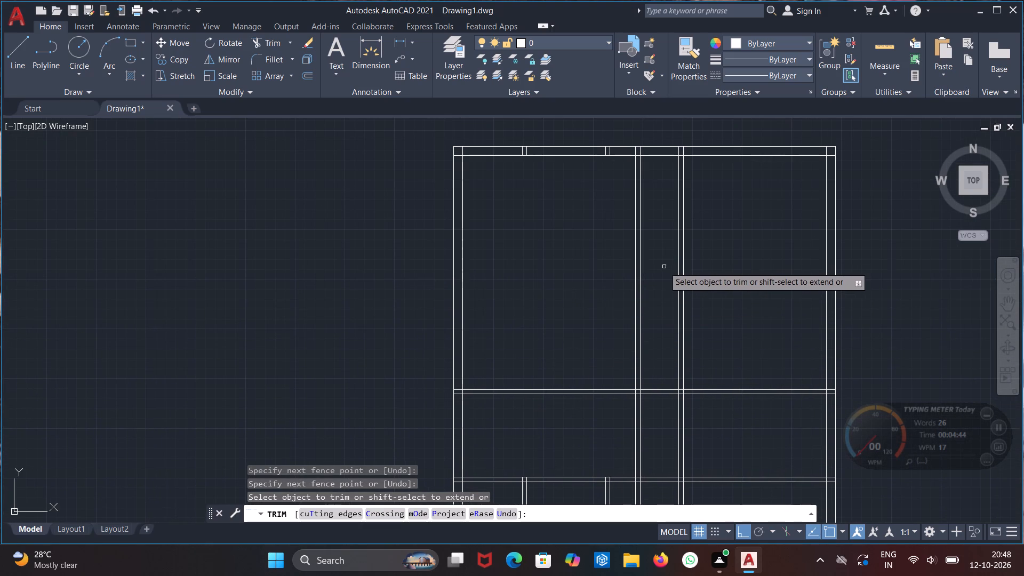
{"action": "left_click_drag", "start_coordinate": [660, 273], "coordinate": [596, 301]}
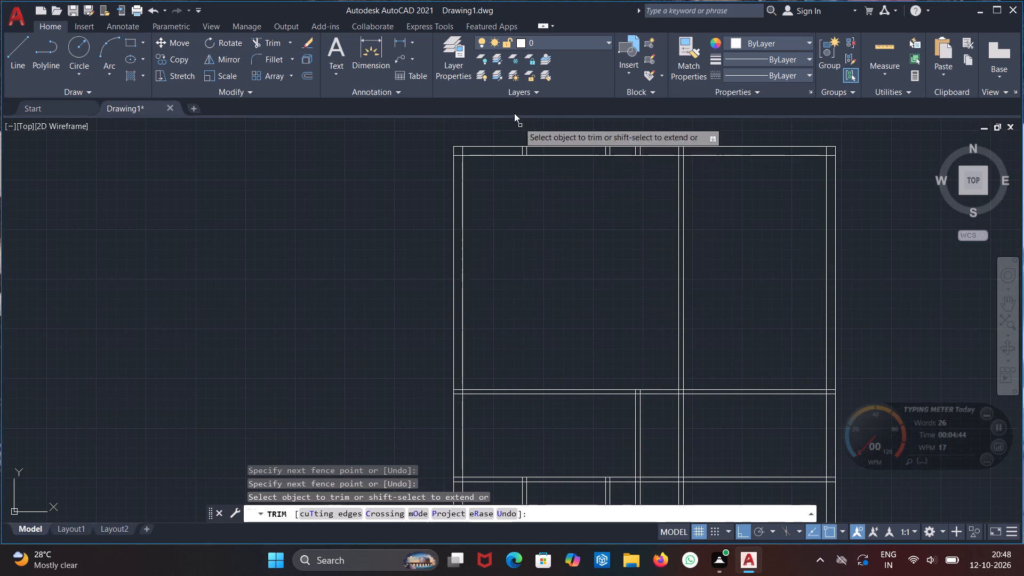
Trim the leftover line stubs of the three shortened vertical partitions inside the thickness of the top outer wall.
{"action": "scroll", "coordinate": [512, 121], "scroll_direction": "up", "scroll_amount": 3}
{"action": "left_click_drag", "start_coordinate": [556, 179], "coordinate": [493, 182]}
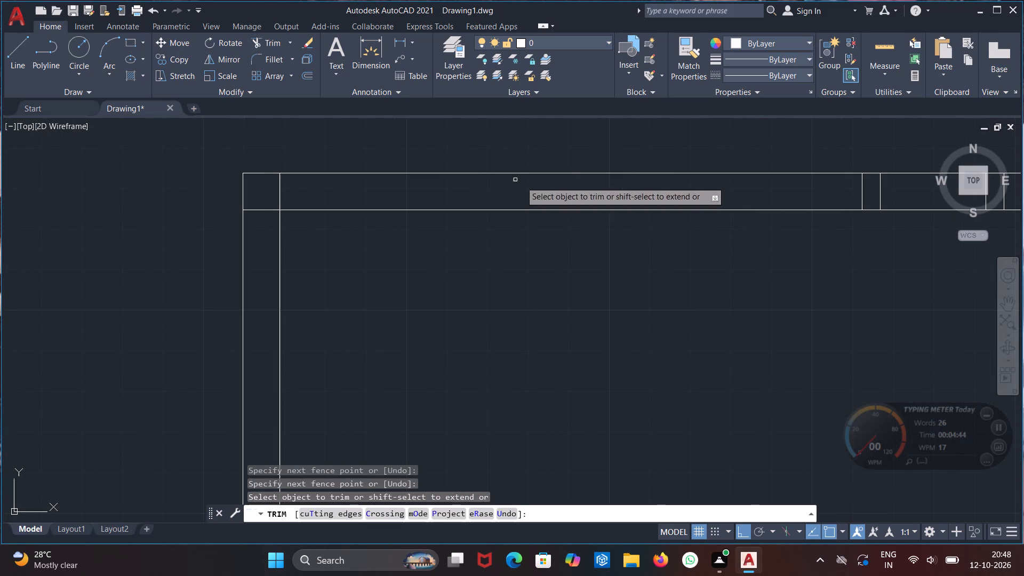
{"action": "scroll", "coordinate": [744, 252], "scroll_direction": "down", "scroll_amount": 1}
{"action": "middle_click_drag", "start_coordinate": [747, 264], "coordinate": [459, 273]}
{"action": "scroll", "coordinate": [594, 205], "scroll_direction": "up", "scroll_amount": 2}
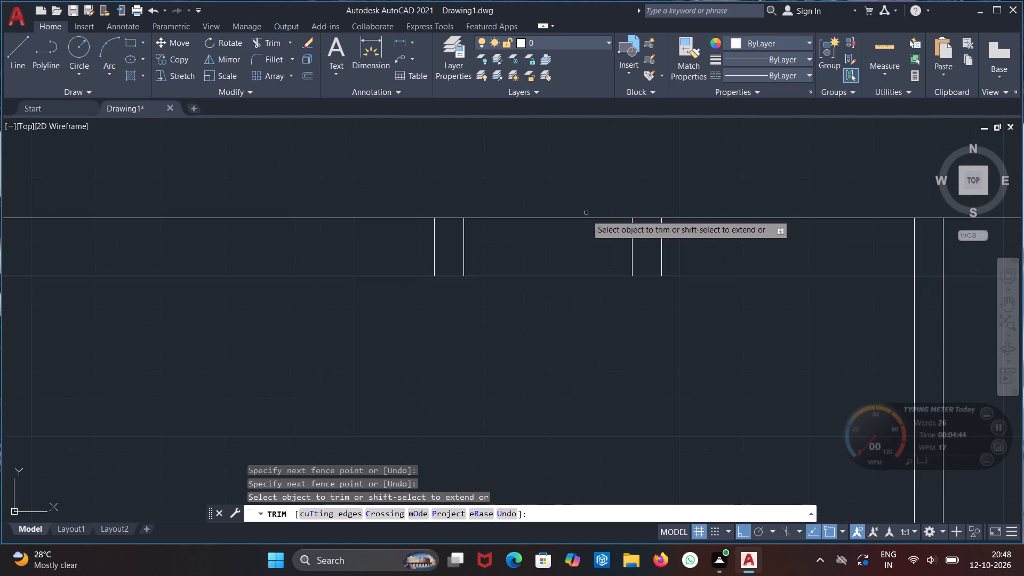
{"action": "left_click_drag", "start_coordinate": [690, 239], "coordinate": [419, 245]}
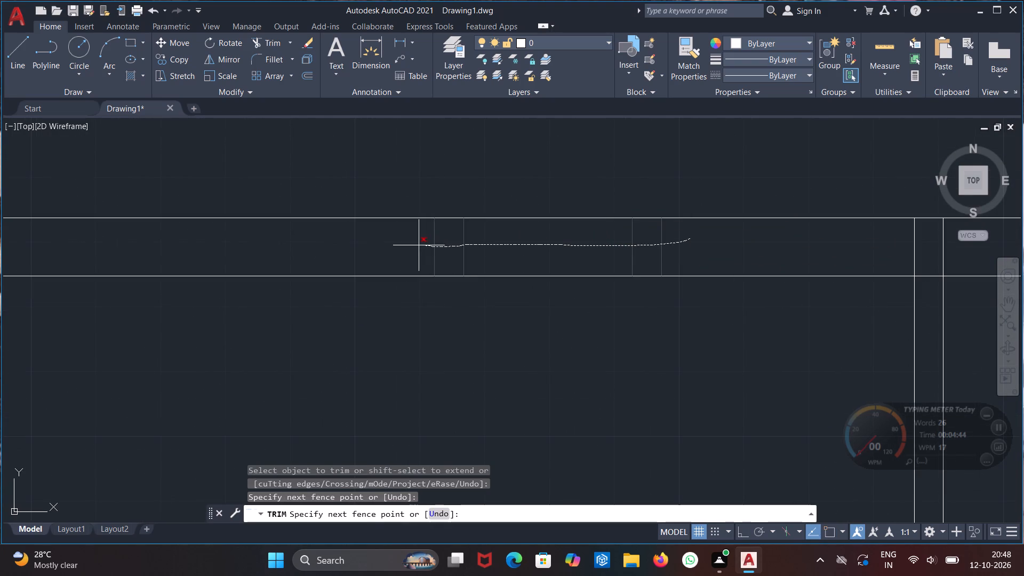
{"action": "left_click_drag", "start_coordinate": [419, 245], "coordinate": [418, 245]}
{"action": "scroll", "coordinate": [453, 330], "scroll_direction": "down", "scroll_amount": 4}
{"action": "middle_click_drag", "start_coordinate": [404, 382], "coordinate": [444, 234]}
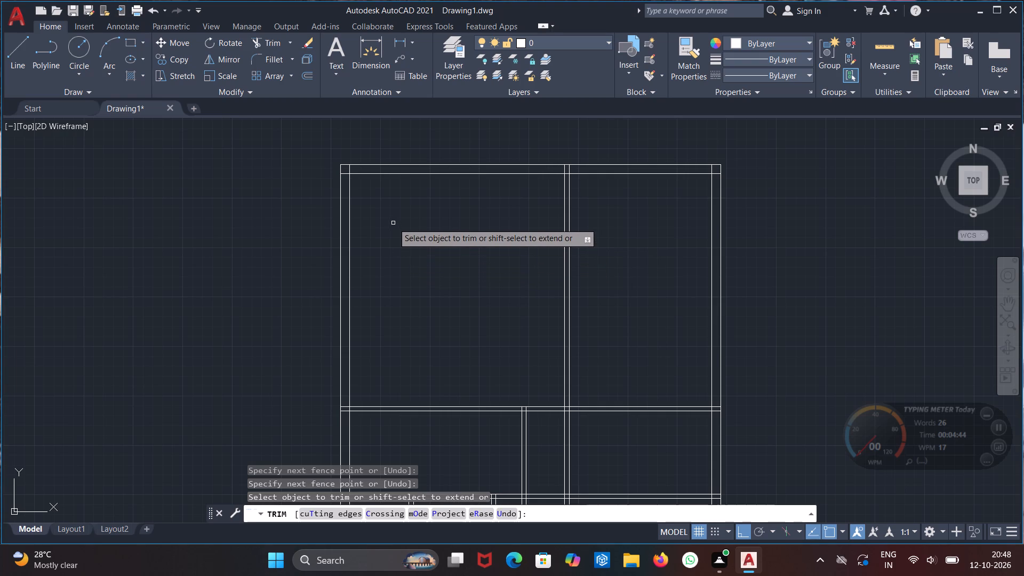
{"action": "key", "text": "Escape"}
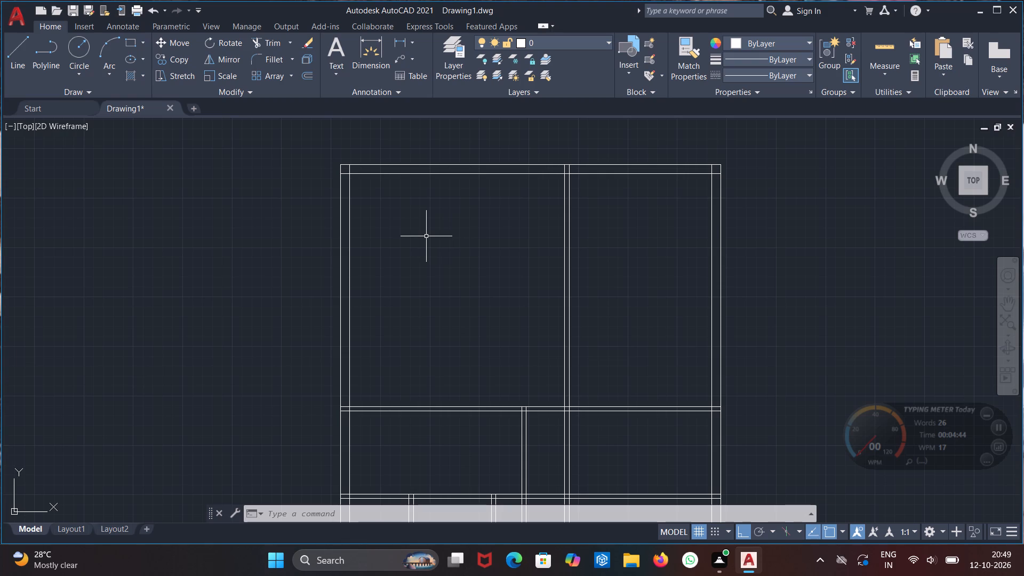
Offset the top wall's inner line 10'-4" downward, and offset that copy 4.5" further down to form a horizontal partition.
{"action": "middle_click_drag", "start_coordinate": [515, 327], "coordinate": [473, 206]}
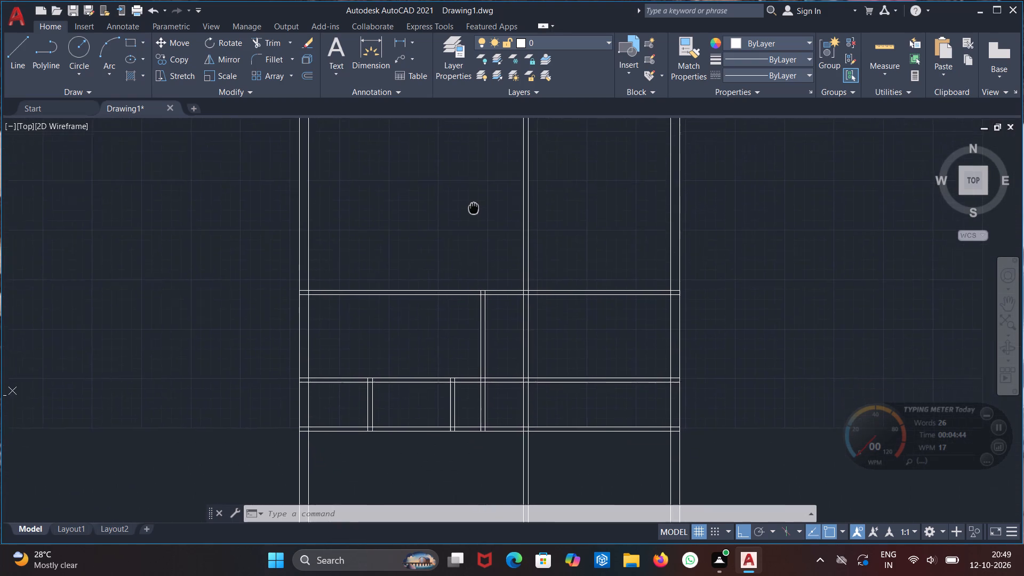
{"action": "middle_click_drag", "start_coordinate": [473, 206], "coordinate": [464, 168]}
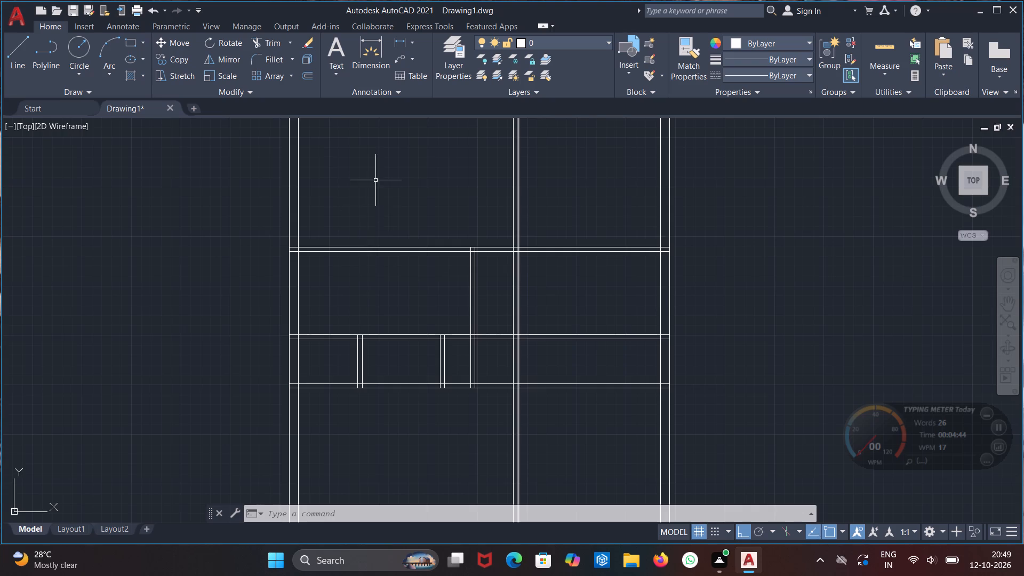
{"action": "middle_click_drag", "start_coordinate": [376, 174], "coordinate": [350, 343]}
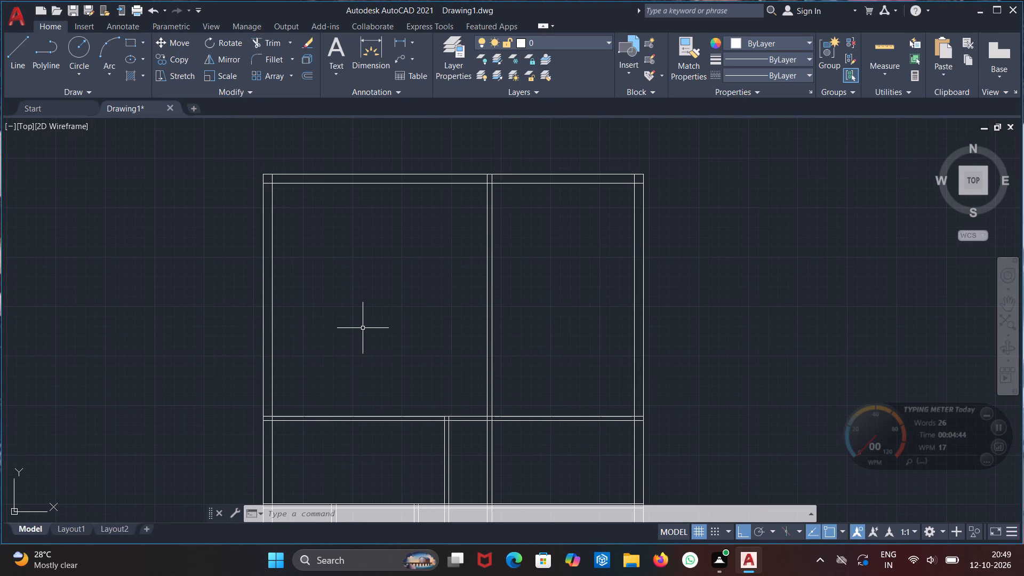
{"action": "type", "text": "off"}
{"action": "key", "text": "Return"}
{"action": "key", "text": "Return"}
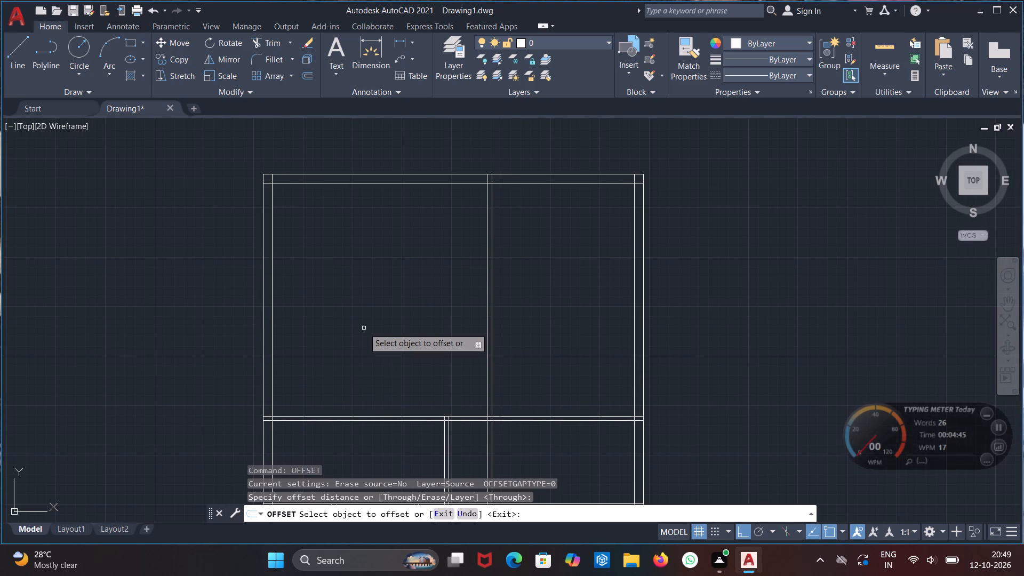
{"action": "left_click", "coordinate": [529, 184]}
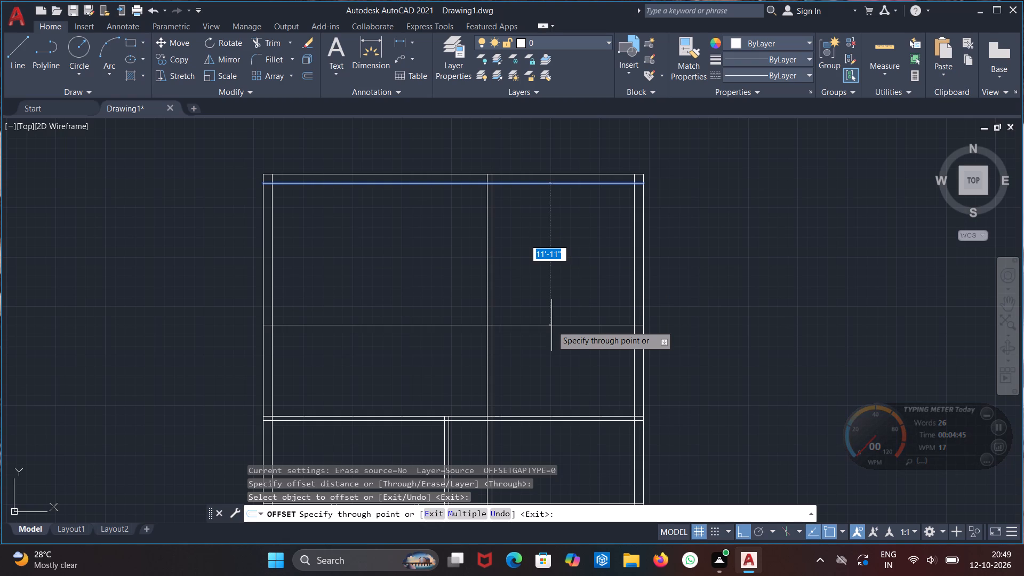
{"action": "type", "text": "10"}
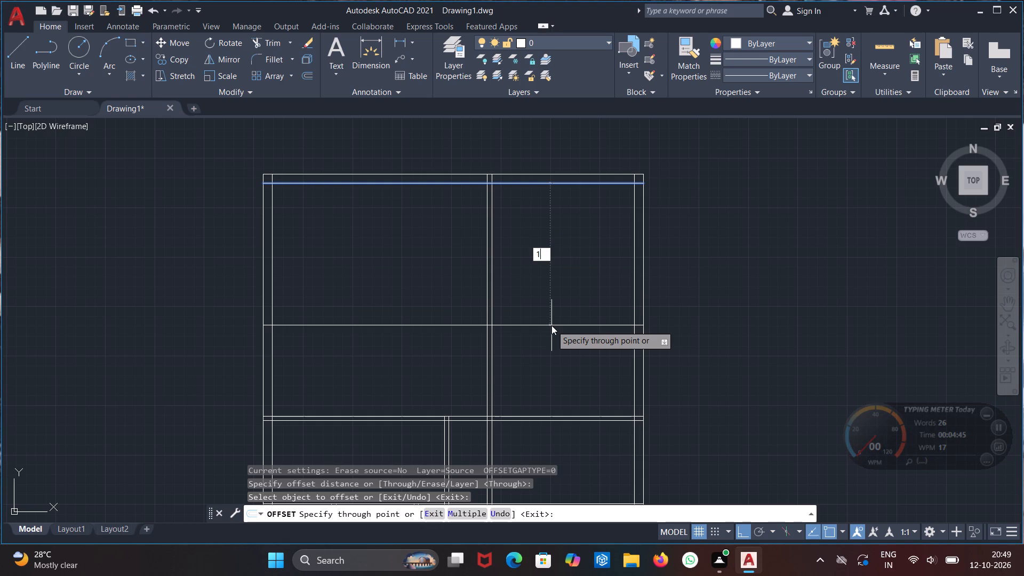
{"action": "key", "text": "apostrophe"}
{"action": "key", "text": "minus"}
{"action": "type", "text": "4\""}
{"action": "key", "text": "Return"}
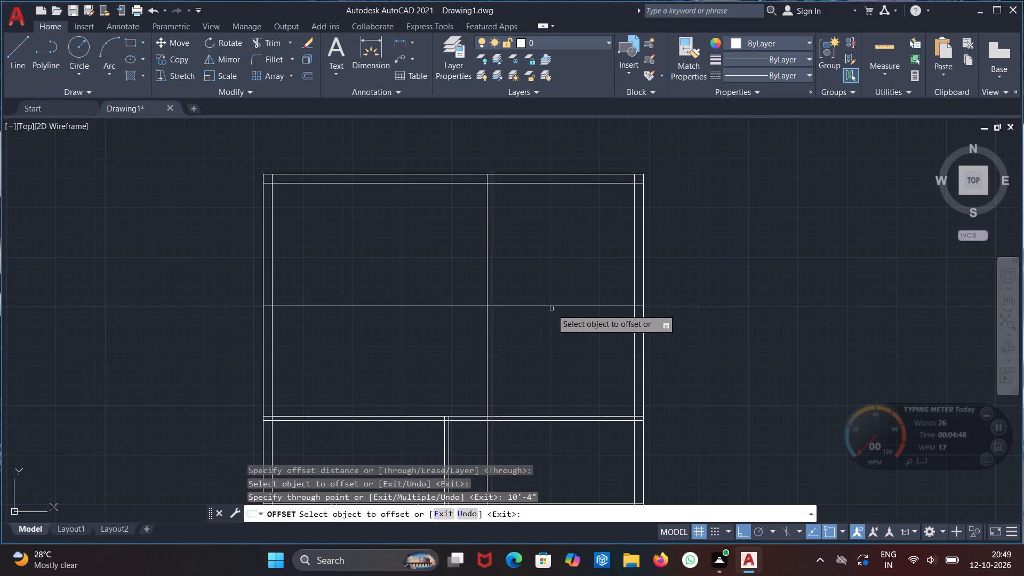
{"action": "left_click", "coordinate": [548, 305]}
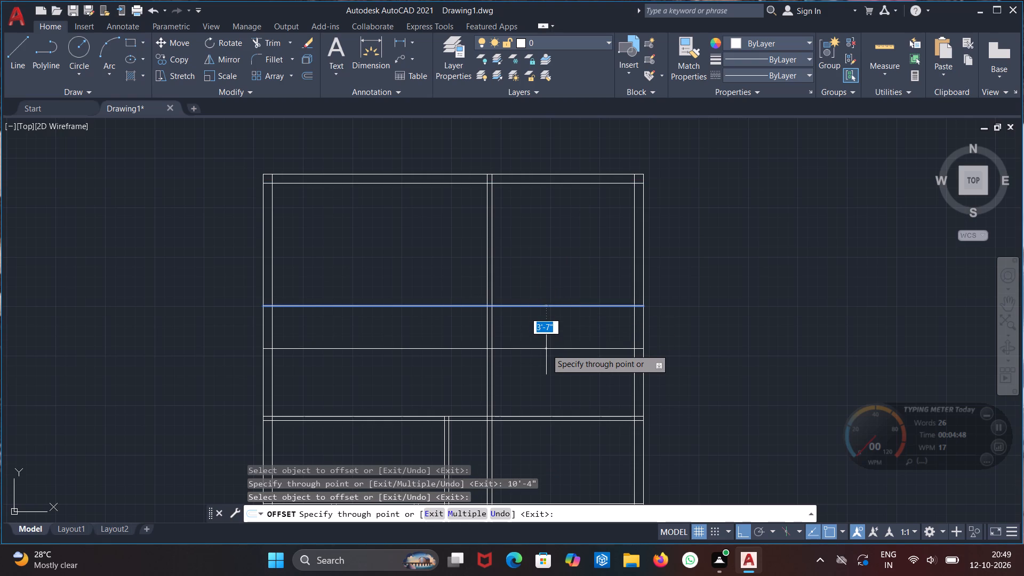
{"action": "type", "text": "4.5\""}
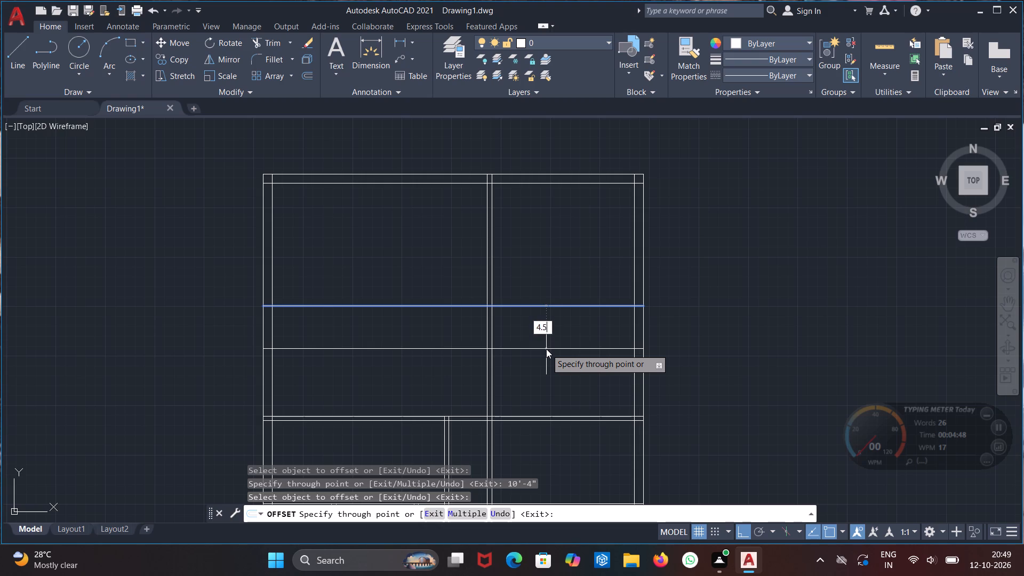
{"action": "key", "text": "Return"}
{"action": "scroll", "coordinate": [543, 354], "scroll_direction": "down", "scroll_amount": 1}
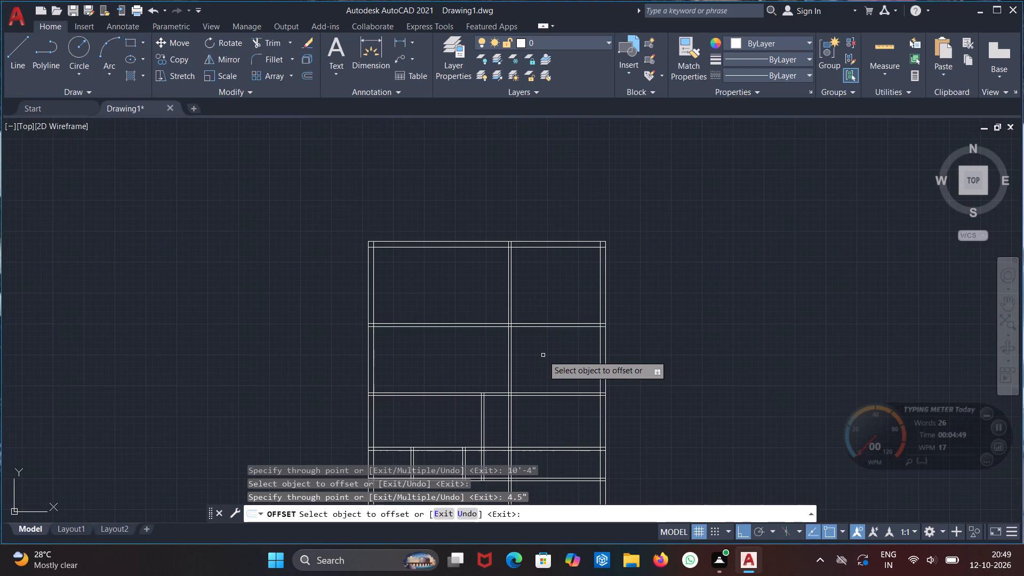
{"action": "middle_click_drag", "start_coordinate": [543, 369], "coordinate": [524, 301]}
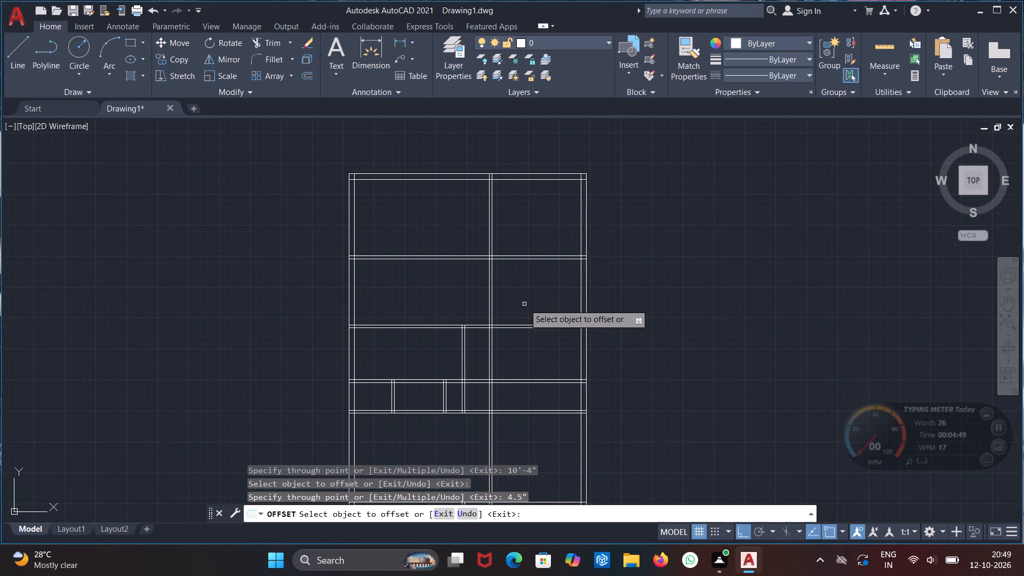
{"action": "key", "text": "Escape"}
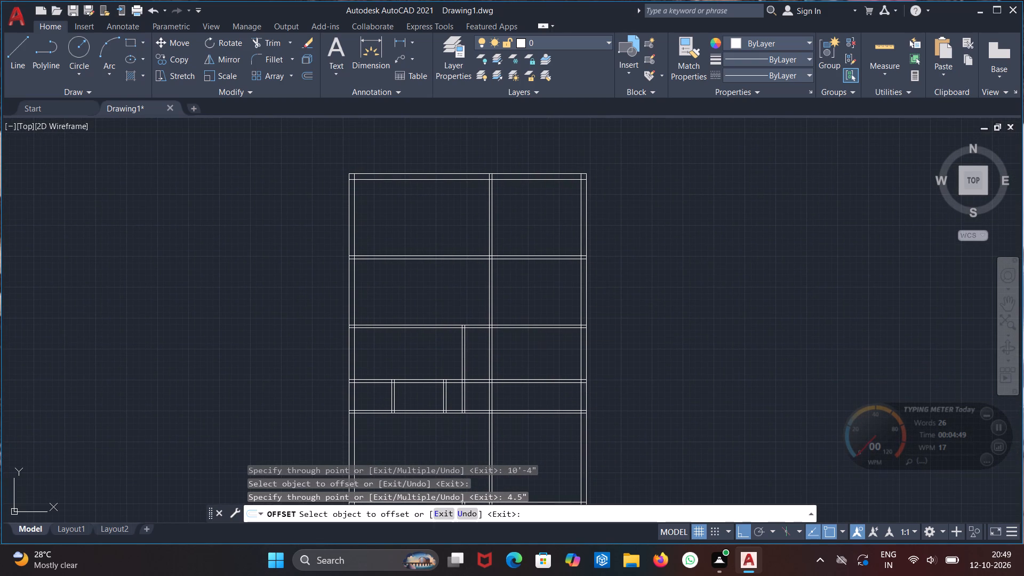
Trim the second horizontal partition from the top between the full-height vertical partition and the right wall, including its stubs inside that wall.
{"action": "type", "text": "tr"}
{"action": "key", "text": "Return"}
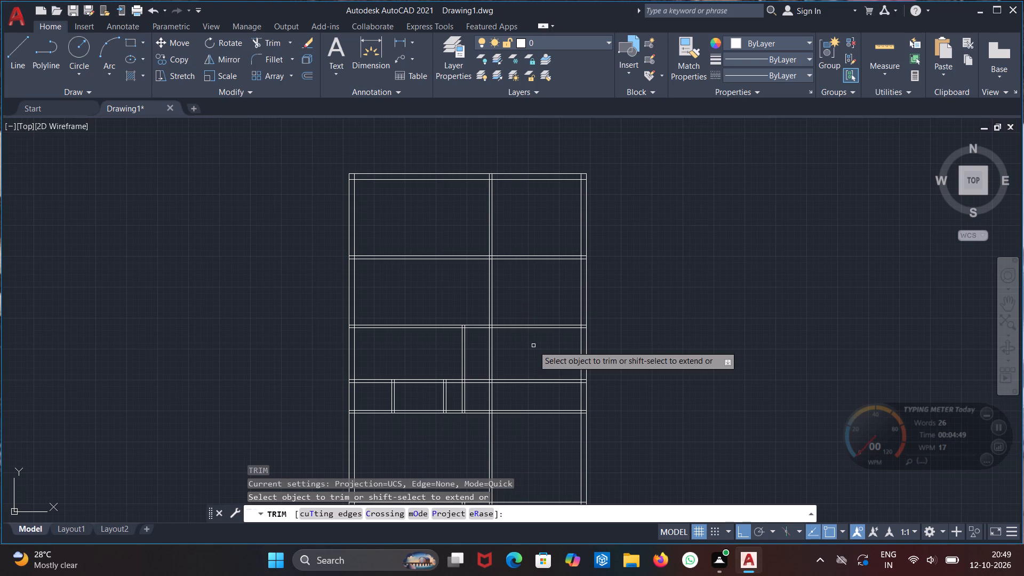
{"action": "left_click_drag", "start_coordinate": [529, 304], "coordinate": [522, 354]}
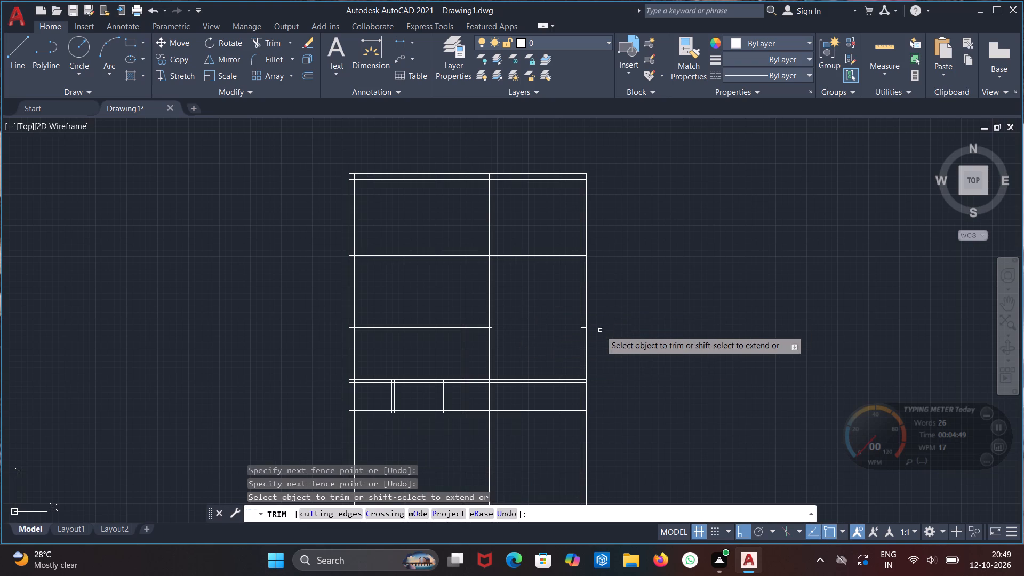
{"action": "scroll", "coordinate": [580, 335], "scroll_direction": "up", "scroll_amount": 4}
{"action": "left_click_drag", "start_coordinate": [601, 261], "coordinate": [612, 313]}
{"action": "scroll", "coordinate": [413, 330], "scroll_direction": "down", "scroll_amount": 4}
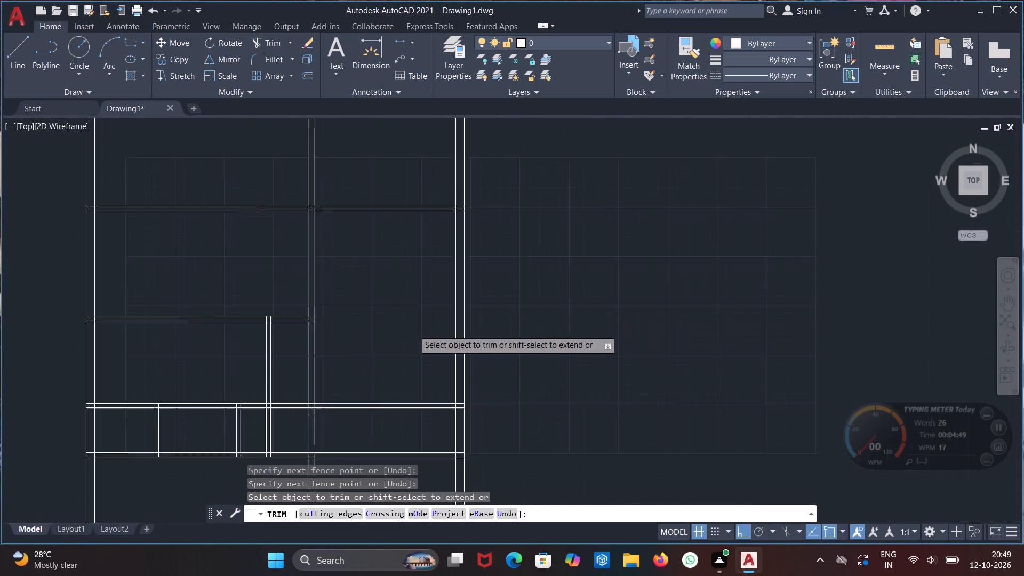
{"action": "middle_click_drag", "start_coordinate": [399, 311], "coordinate": [555, 318]}
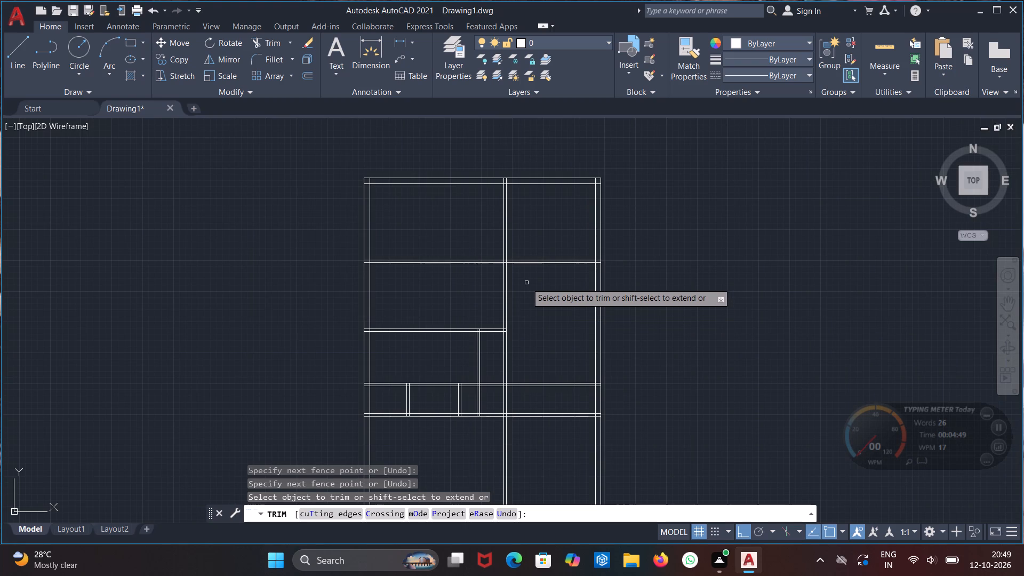
{"action": "middle_click_drag", "start_coordinate": [526, 285], "coordinate": [539, 347]}
{"action": "scroll", "coordinate": [491, 320], "scroll_direction": "up", "scroll_amount": 1}
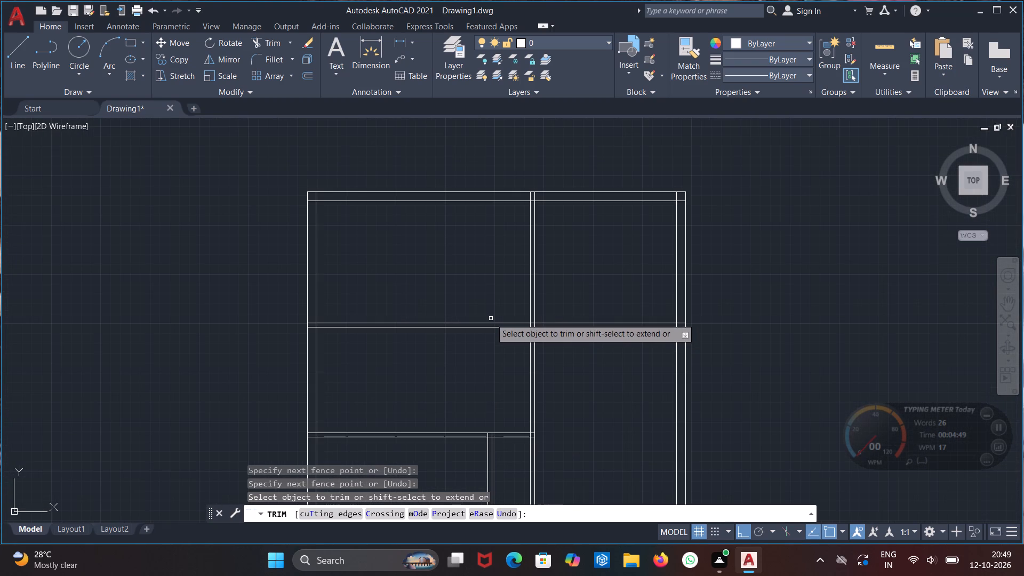
{"action": "middle_click_drag", "start_coordinate": [493, 270], "coordinate": [530, 295]}
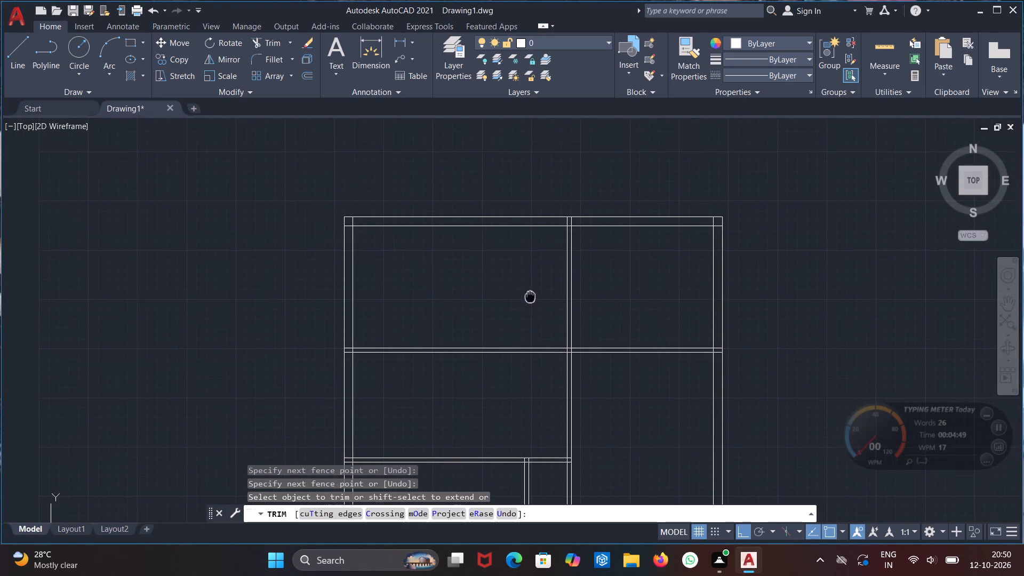
{"action": "middle_click_drag", "start_coordinate": [530, 295], "coordinate": [534, 297]}
{"action": "scroll", "coordinate": [565, 307], "scroll_direction": "up", "scroll_amount": 1}
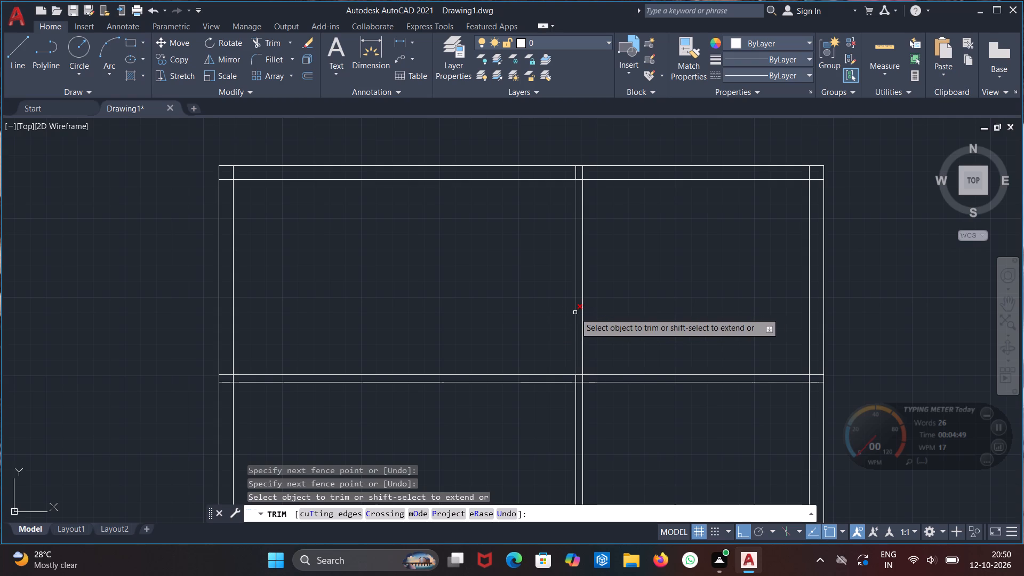
{"action": "key", "text": "Escape"}
{"action": "key", "text": "Escape"}
Offset the full-height vertical partition's left line 5'-0" to the left, and offset that copy 4.5" further to form another vertical partition.
{"action": "type", "text": "off"}
{"action": "key", "text": "Return"}
{"action": "key", "text": "Return"}
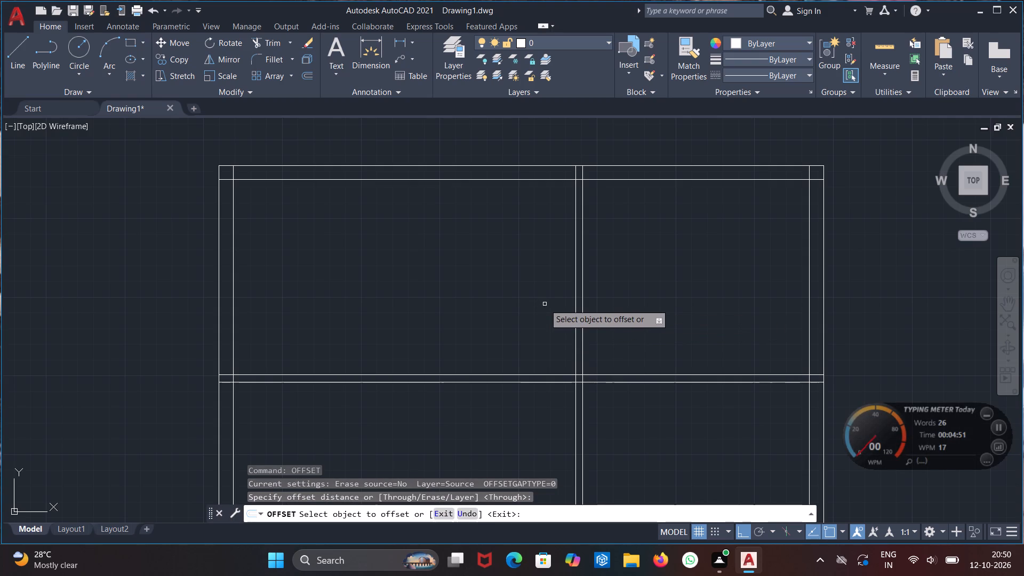
{"action": "left_click", "coordinate": [577, 294]}
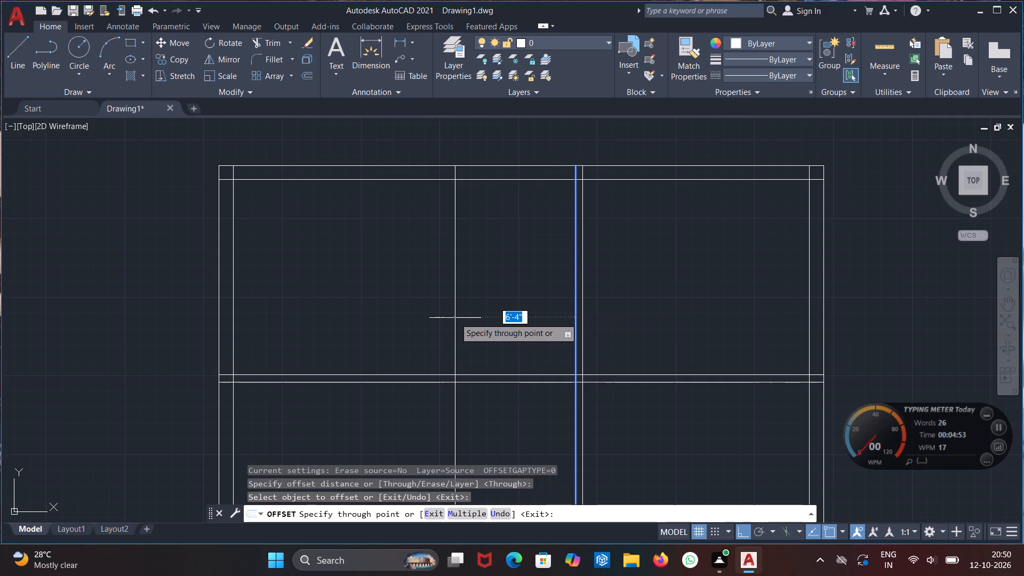
{"action": "type", "text": "5'-0\""}
{"action": "key", "text": "Return"}
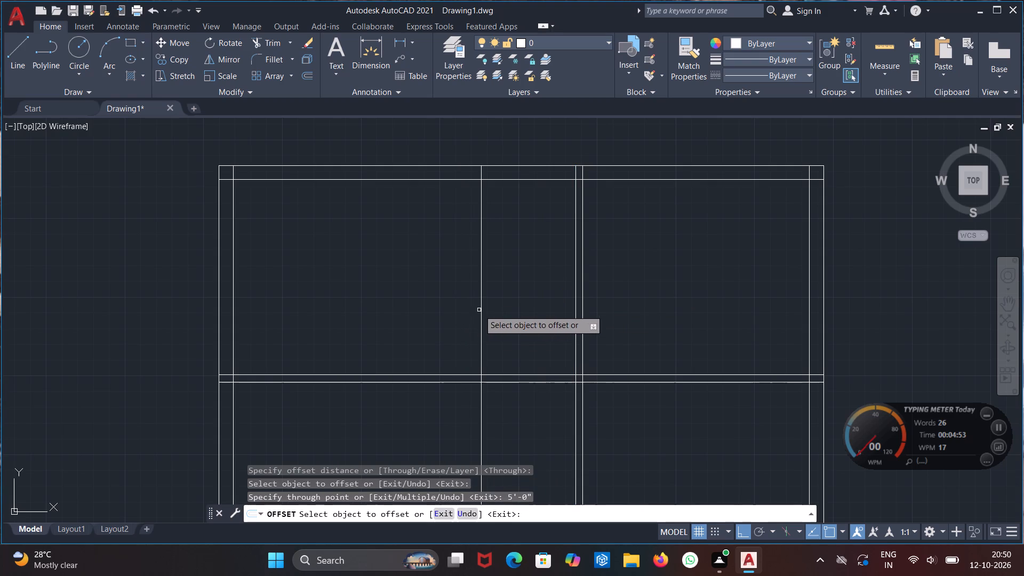
{"action": "left_click", "coordinate": [479, 310]}
{"action": "type", "text": "4.5\""}
{"action": "key", "text": "Return"}
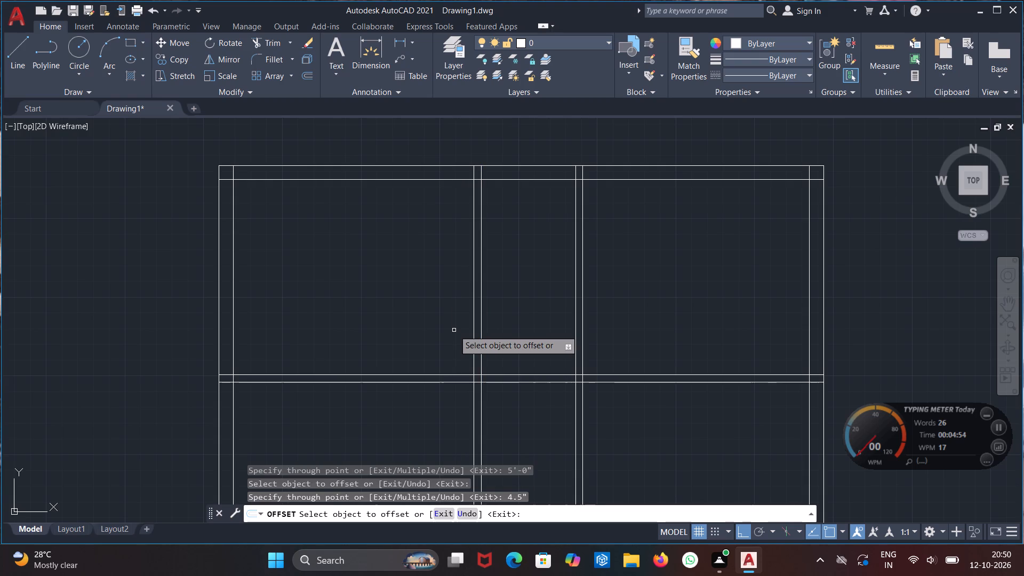
Offset the top wall's outer line 2'-6" downward, and offset that copy 4.5" further down to form another horizontal line pair.
{"action": "scroll", "coordinate": [353, 313], "scroll_direction": "down", "scroll_amount": 1}
{"action": "middle_click_drag", "start_coordinate": [352, 312], "coordinate": [354, 311]}
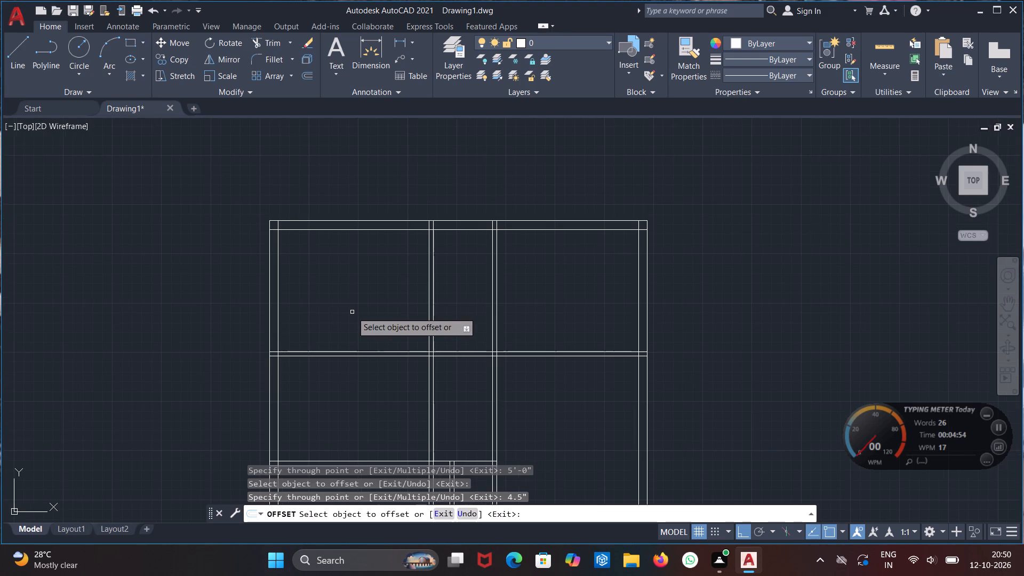
{"action": "middle_click_drag", "start_coordinate": [354, 311], "coordinate": [428, 311]}
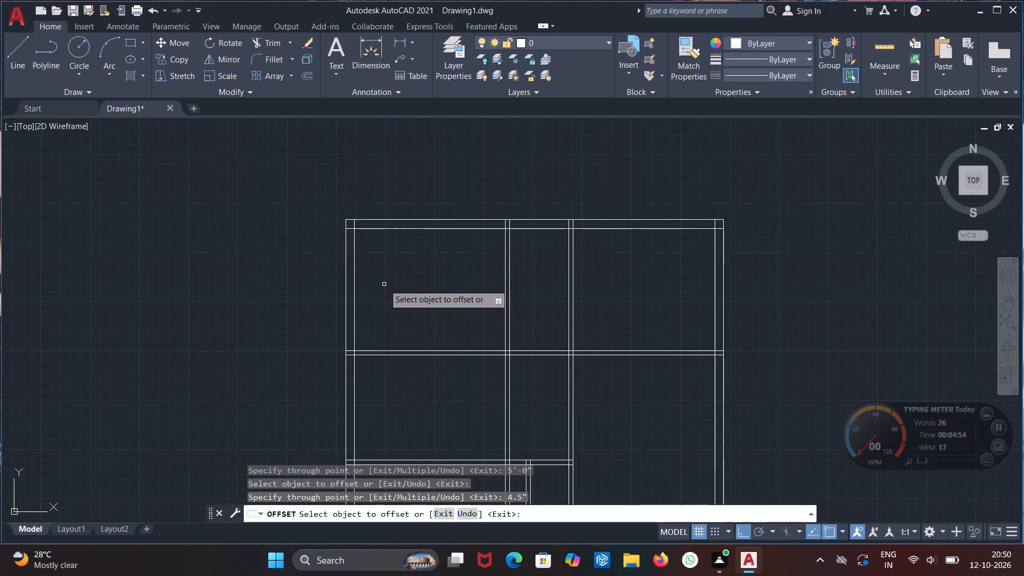
{"action": "scroll", "coordinate": [388, 262], "scroll_direction": "up", "scroll_amount": 1}
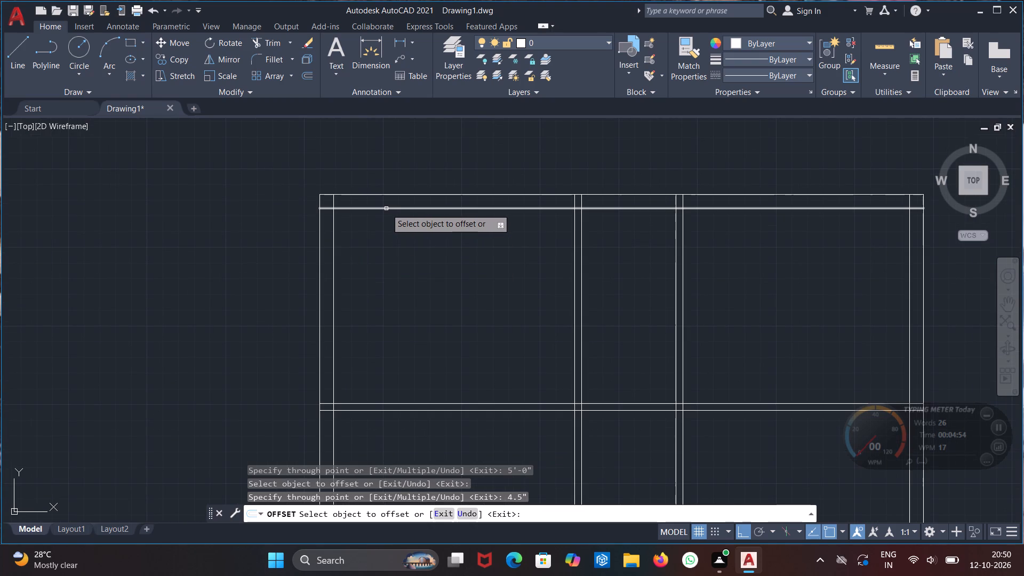
{"action": "left_click", "coordinate": [392, 194]}
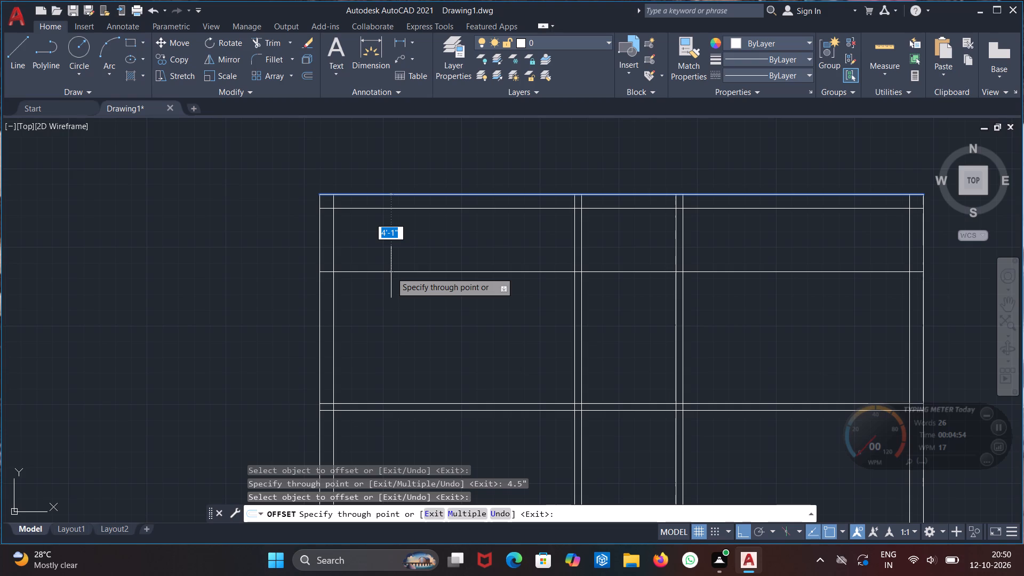
{"action": "type", "text": "2'-6\""}
{"action": "key", "text": "Return"}
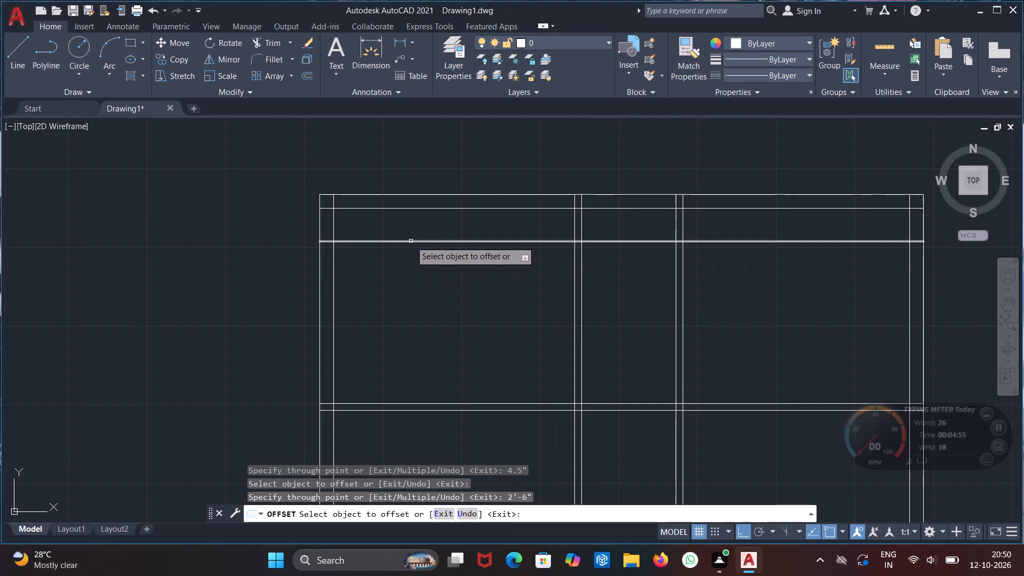
{"action": "left_click_drag", "start_coordinate": [411, 241], "coordinate": [410, 251]}
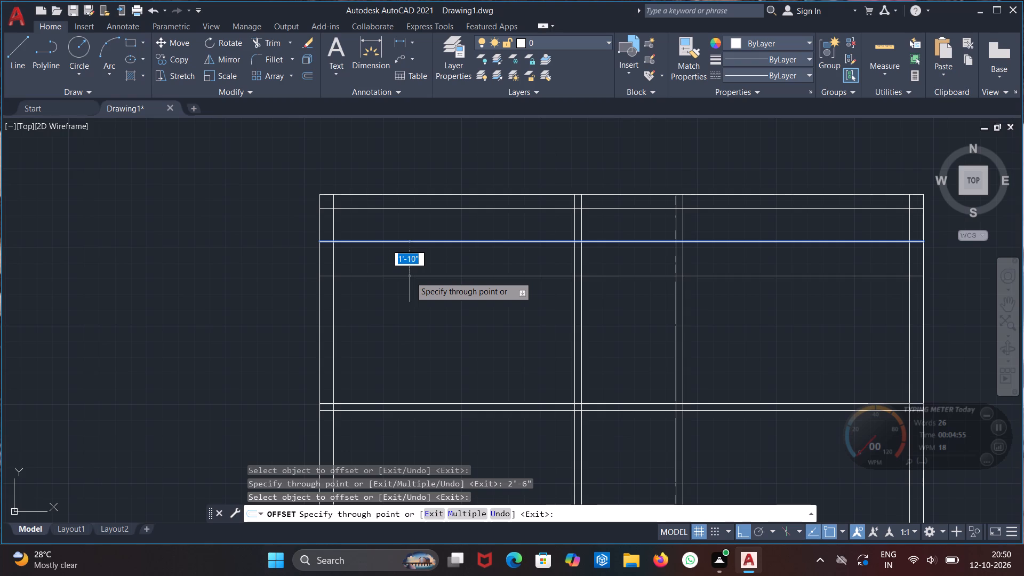
{"action": "type", "text": "4.5\""}
{"action": "key", "text": "Return"}
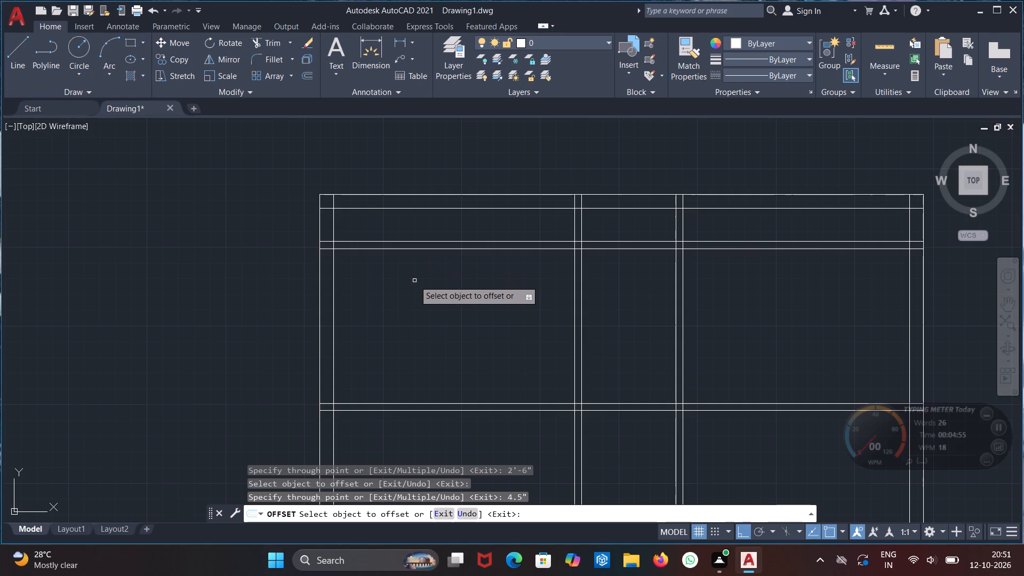
{"action": "key", "text": "Escape"}
{"action": "key", "text": "Escape"}
Trim the left wall's inner line above the 2'-6" horizontal pair, and the top wall's inner line from there to the nearest vertical partition.
{"action": "type", "text": "tr"}
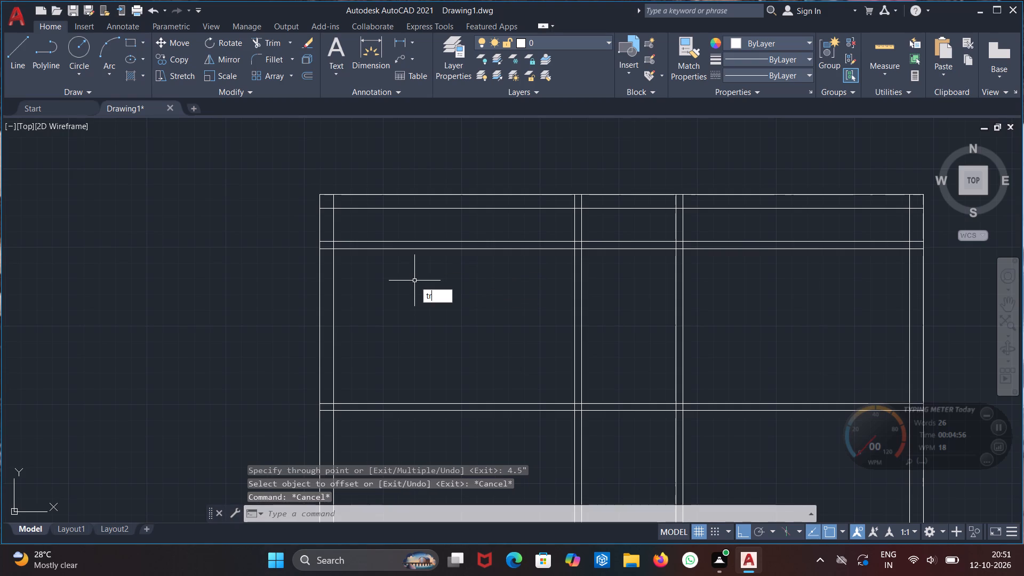
{"action": "key", "text": "Return"}
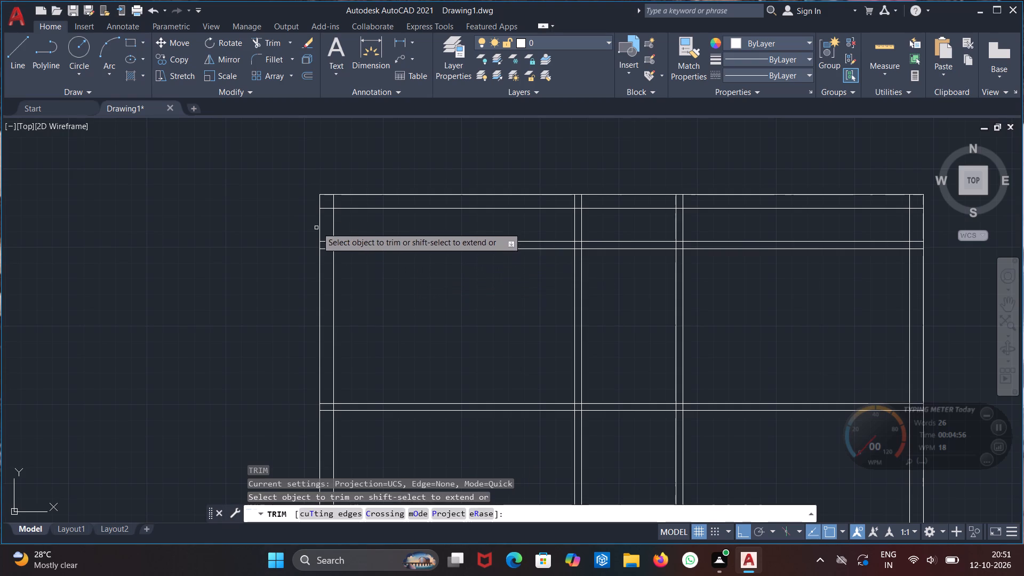
{"action": "left_click", "coordinate": [331, 207]}
{"action": "left_click", "coordinate": [334, 219]}
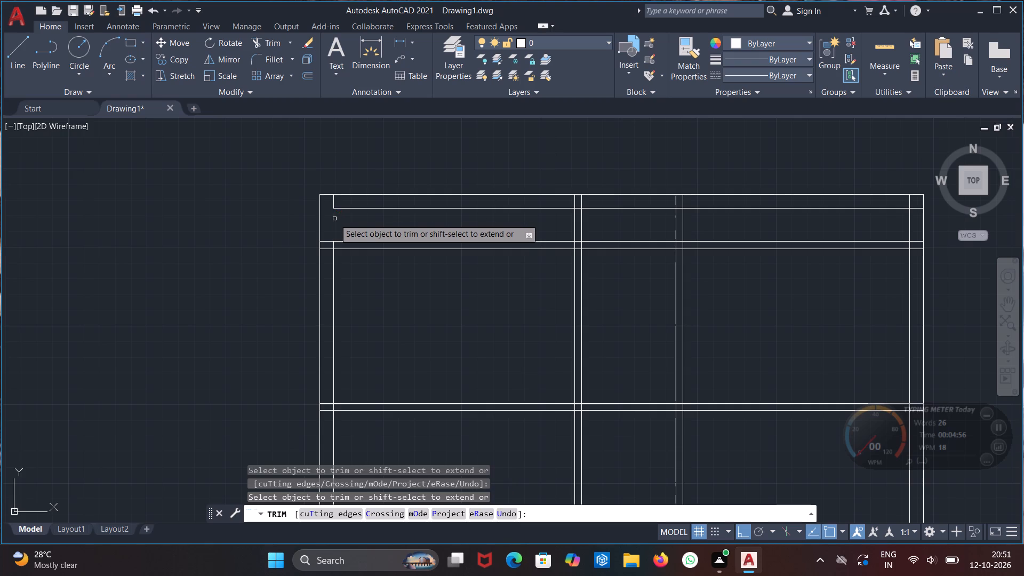
{"action": "left_click", "coordinate": [334, 204]}
{"action": "left_click", "coordinate": [338, 208]}
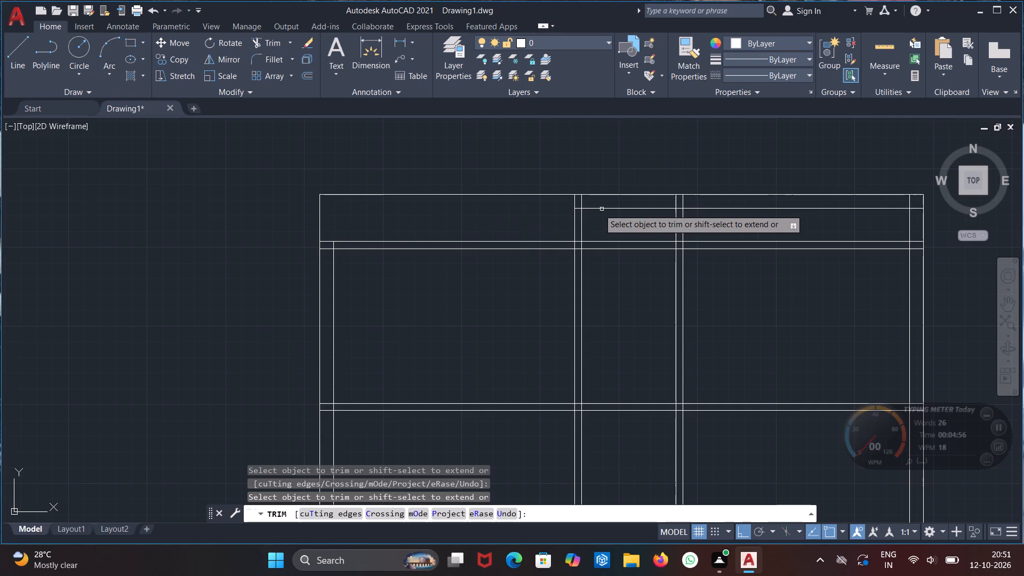
Trim the top wall's inner line across both vertical partitions and between them, plus the second partition's right-line stub inside the top wall.
{"action": "left_click", "coordinate": [619, 212]}
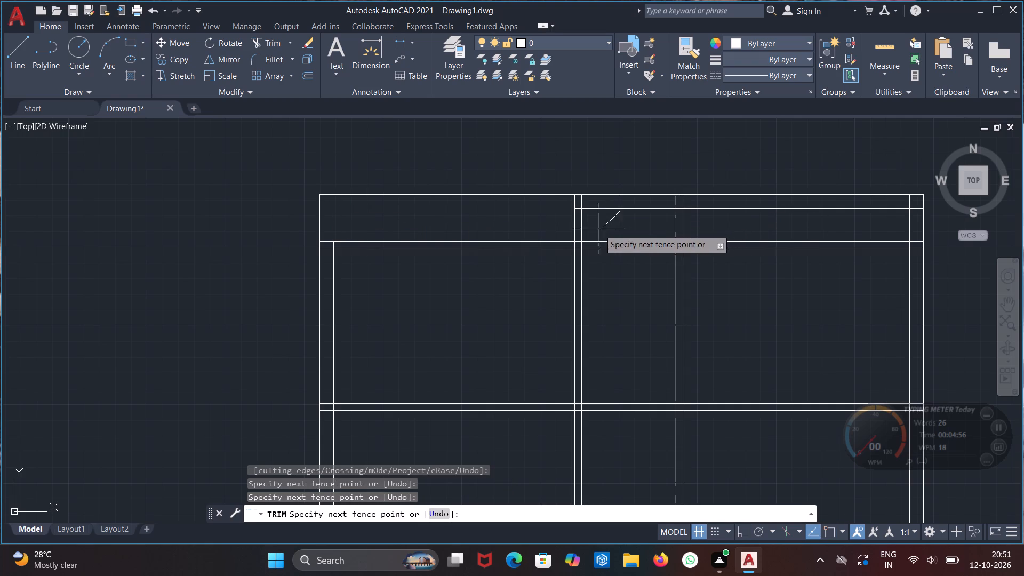
{"action": "left_click", "coordinate": [614, 201]}
{"action": "scroll", "coordinate": [573, 206], "scroll_direction": "up", "scroll_amount": 3}
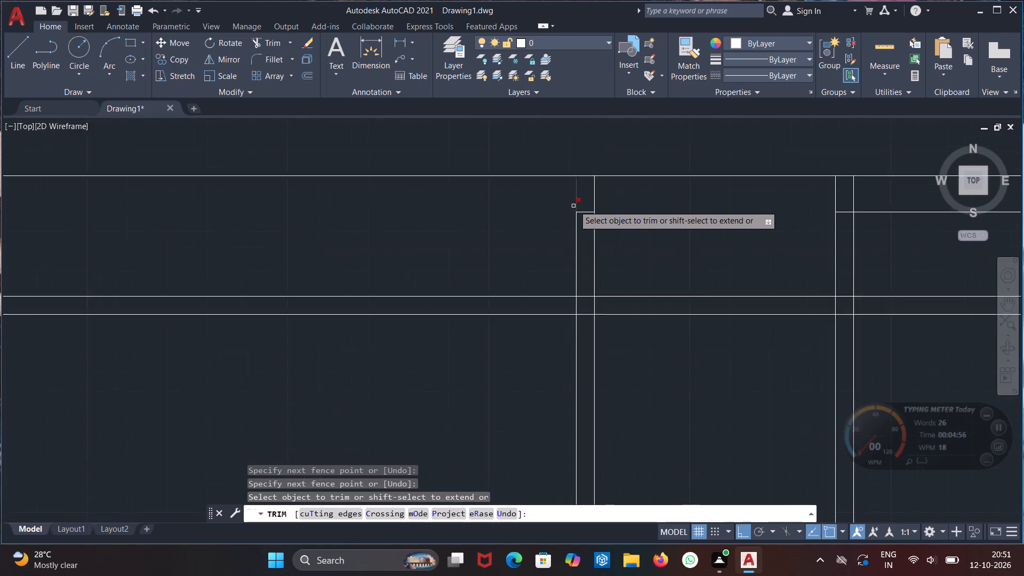
{"action": "scroll", "coordinate": [574, 205], "scroll_direction": "up", "scroll_amount": 2}
{"action": "left_click_drag", "start_coordinate": [612, 213], "coordinate": [612, 260]}
{"action": "scroll", "coordinate": [612, 259], "scroll_direction": "down", "scroll_amount": 4}
{"action": "scroll", "coordinate": [687, 256], "scroll_direction": "down", "scroll_amount": 2}
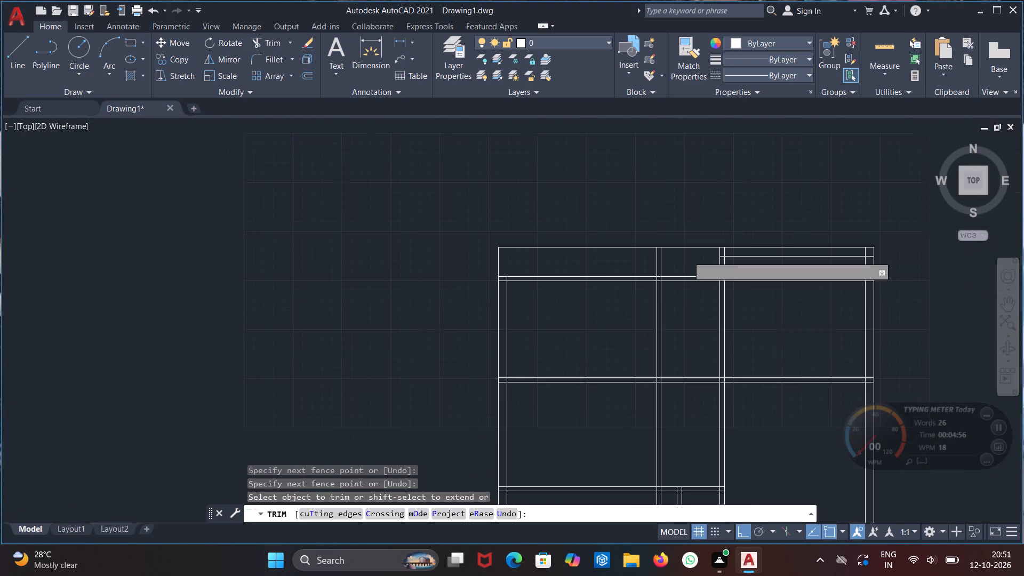
{"action": "middle_click_drag", "start_coordinate": [581, 323], "coordinate": [498, 278]}
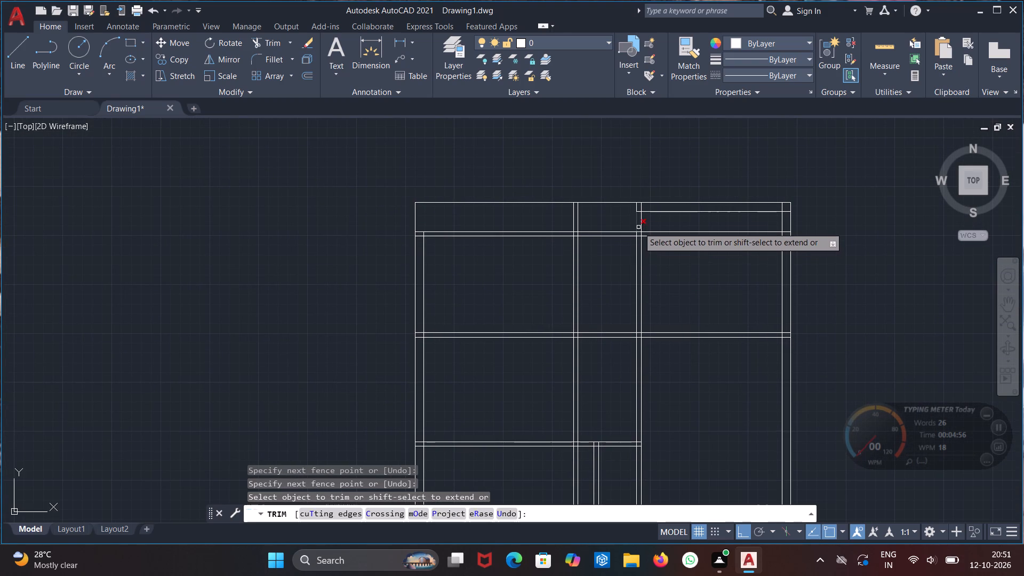
{"action": "scroll", "coordinate": [639, 220], "scroll_direction": "up", "scroll_amount": 3}
{"action": "left_click_drag", "start_coordinate": [637, 180], "coordinate": [638, 195]}
{"action": "left_click", "coordinate": [647, 165]}
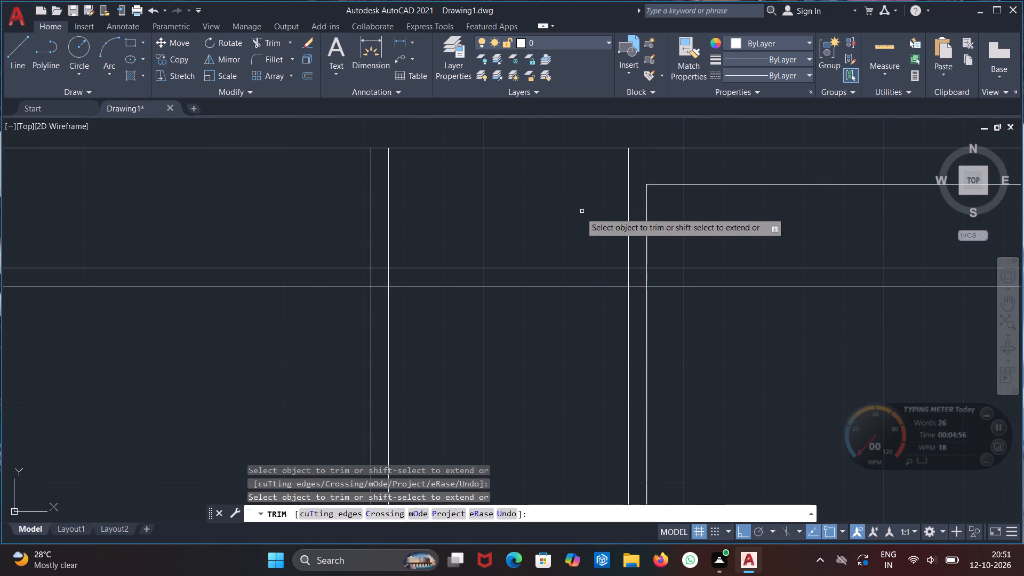
Trim the overlapping stubs inside the left wall where its inner line meets the lower line of the topmost horizontal partition, forming a clean corner.
{"action": "scroll", "coordinate": [567, 220], "scroll_direction": "down", "scroll_amount": 2}
{"action": "middle_click_drag", "start_coordinate": [541, 277], "coordinate": [610, 247]}
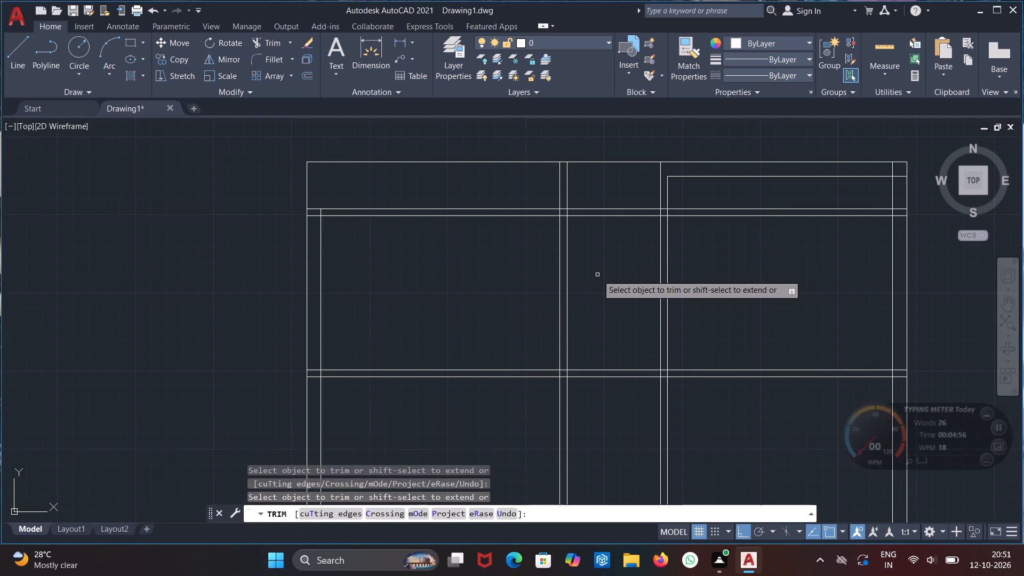
{"action": "scroll", "coordinate": [309, 213], "scroll_direction": "up", "scroll_amount": 3}
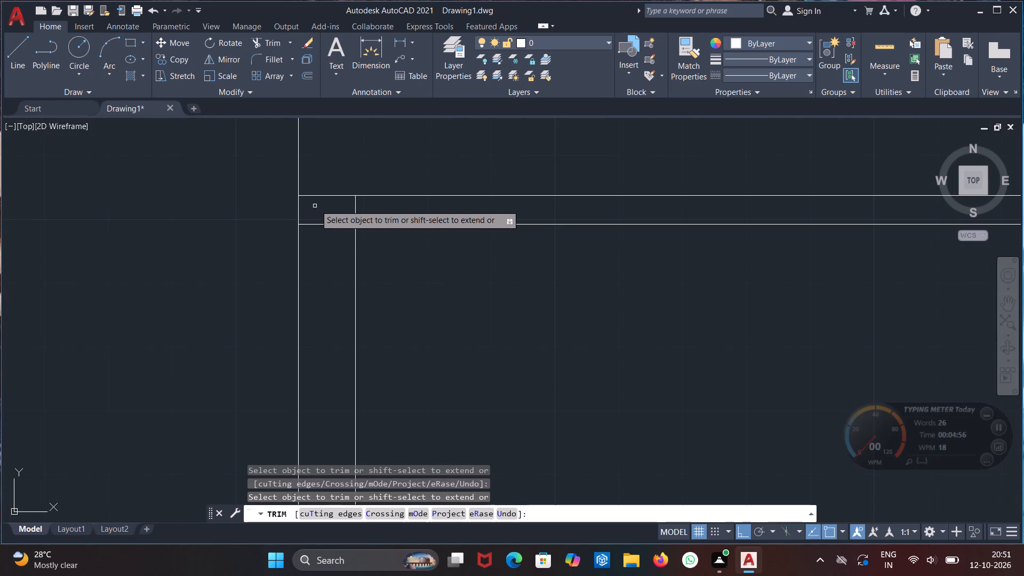
{"action": "left_click_drag", "start_coordinate": [362, 205], "coordinate": [321, 242]}
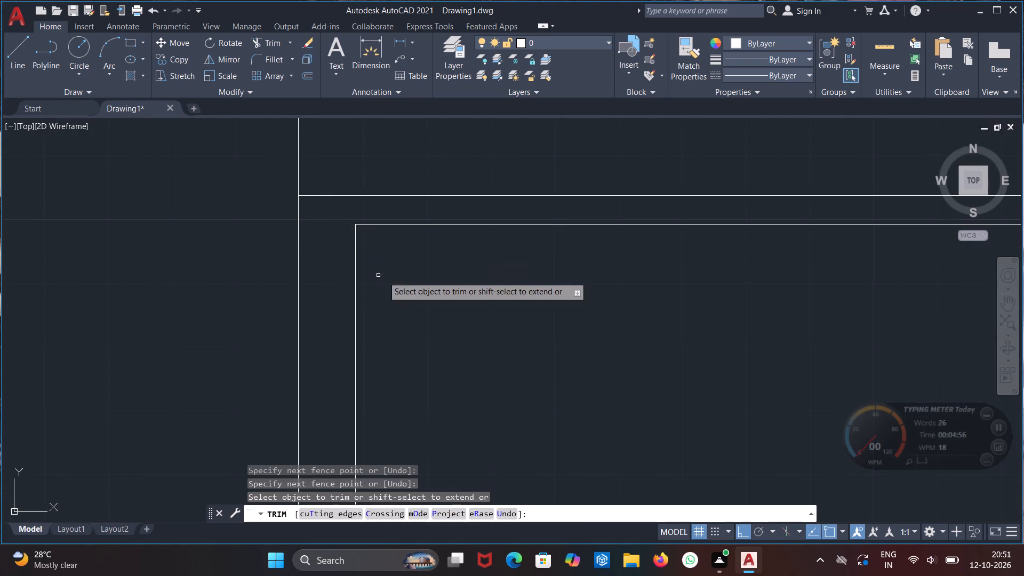
{"action": "scroll", "coordinate": [413, 280], "scroll_direction": "down", "scroll_amount": 4}
{"action": "middle_click_drag", "start_coordinate": [498, 313], "coordinate": [421, 268]}
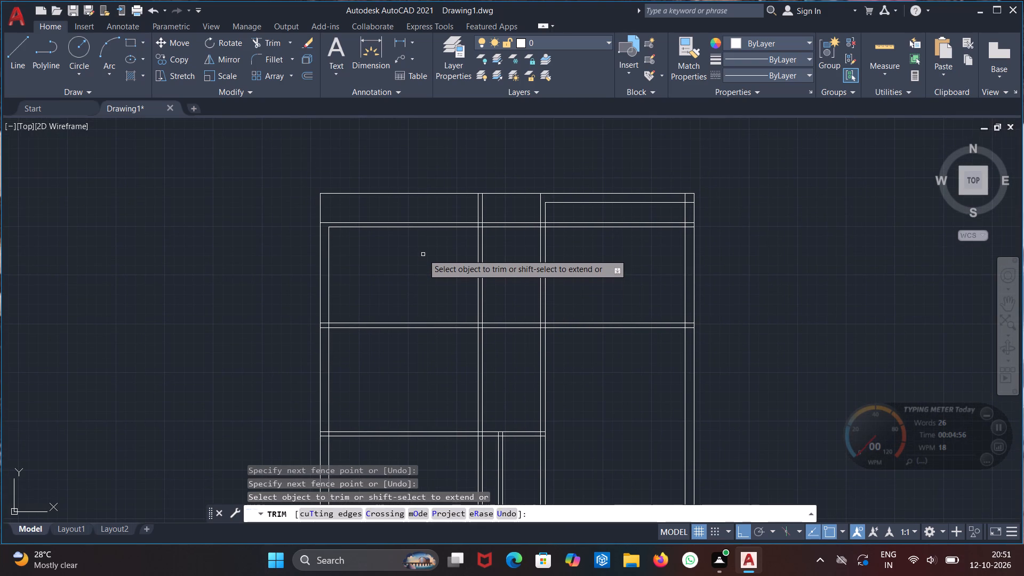
{"action": "key", "text": "Escape"}
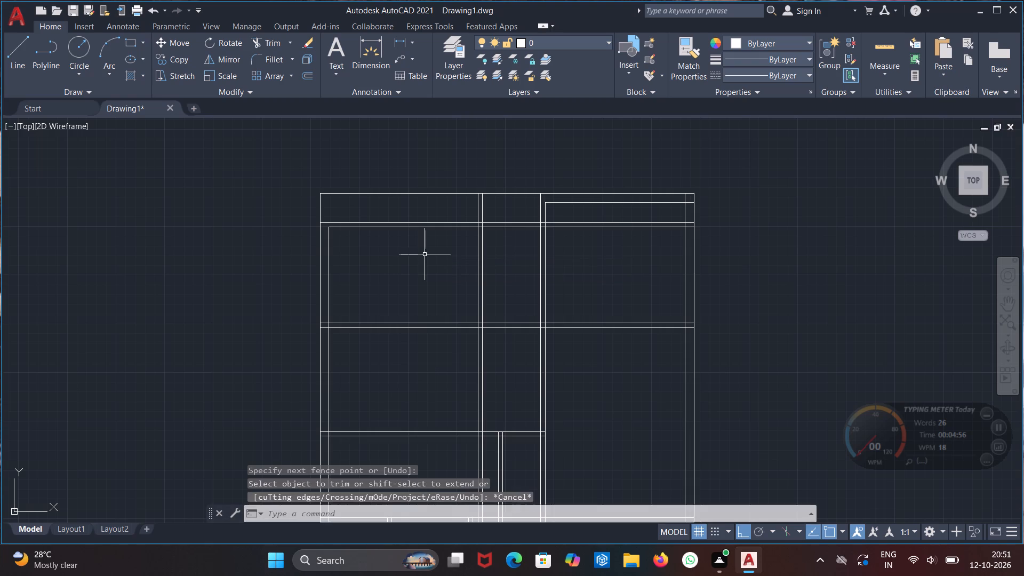
Offset the second horizontal partition's lower line 3'-9" downward, and offset that copy 4.5" further down to form another horizontal partition.
{"action": "middle_click_drag", "start_coordinate": [414, 278], "coordinate": [410, 229]}
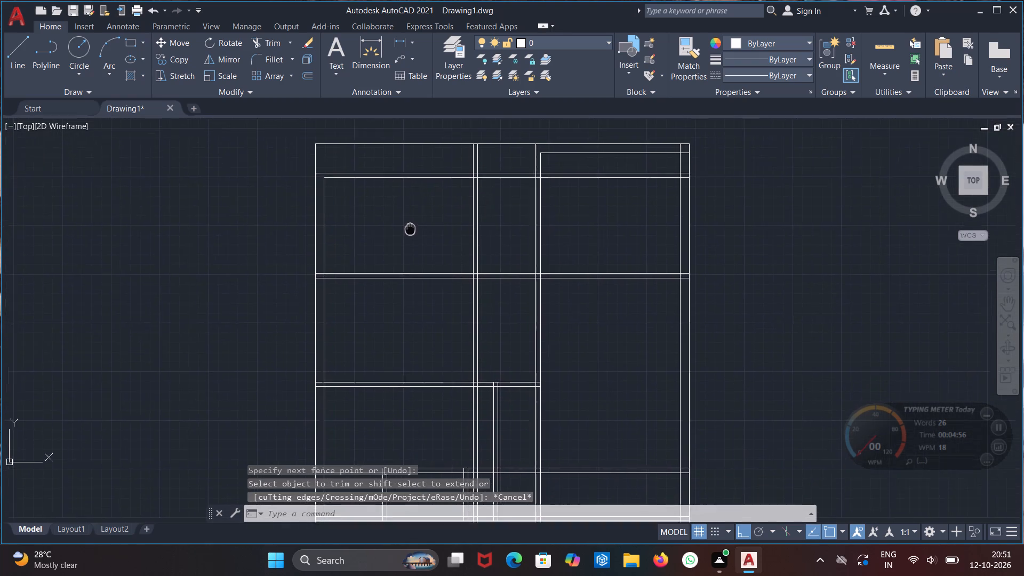
{"action": "middle_click_drag", "start_coordinate": [410, 229], "coordinate": [441, 205]}
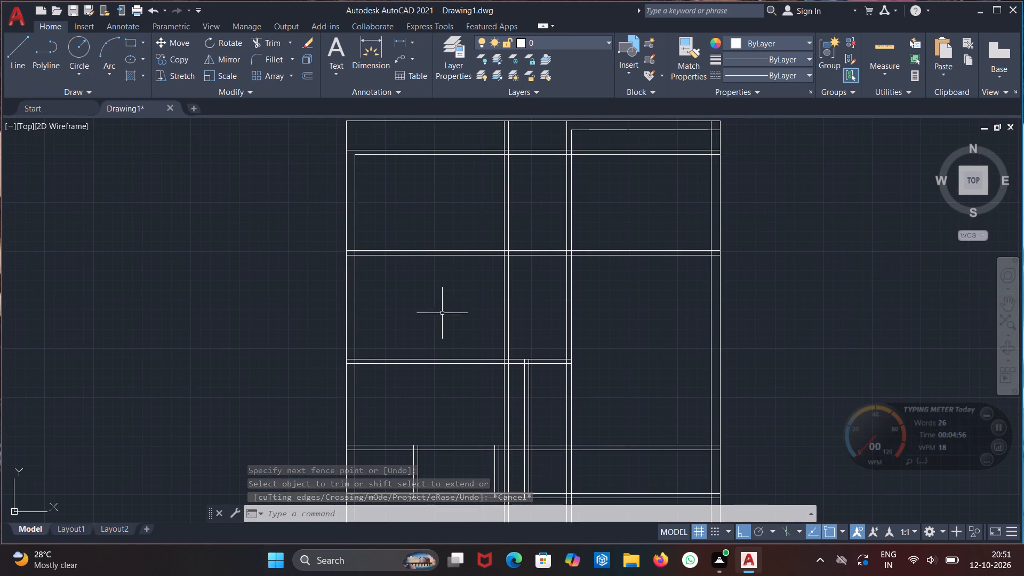
{"action": "middle_click_drag", "start_coordinate": [439, 321], "coordinate": [419, 284]}
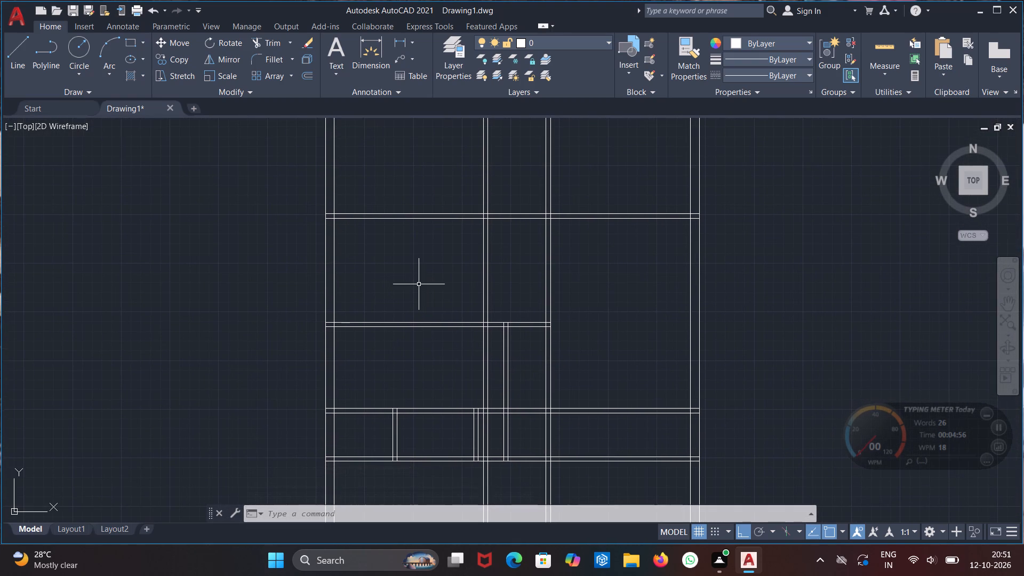
{"action": "key", "text": "Escape"}
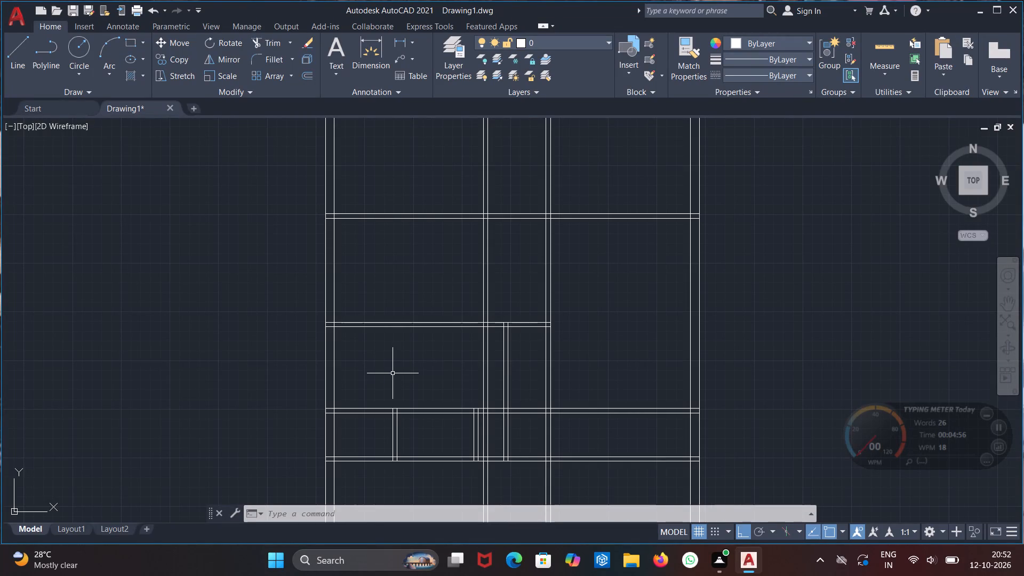
{"action": "middle_click_drag", "start_coordinate": [393, 373], "coordinate": [393, 338]}
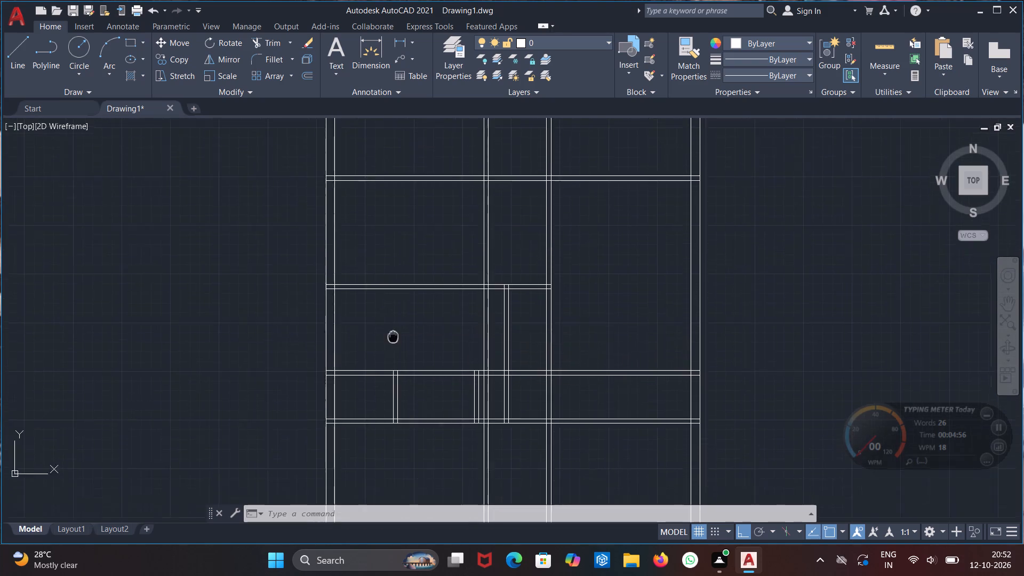
{"action": "middle_click_drag", "start_coordinate": [393, 338], "coordinate": [388, 407]}
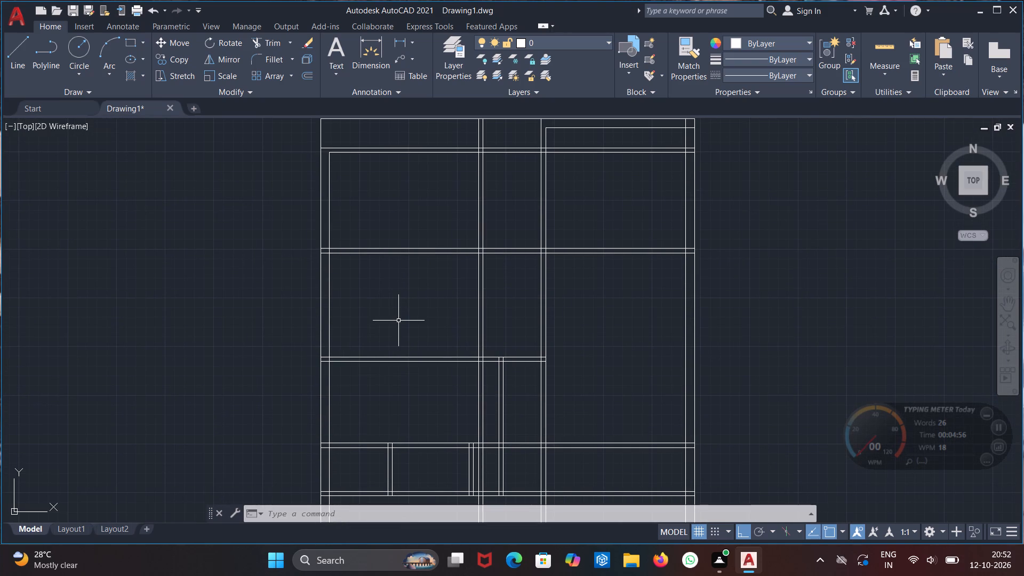
{"action": "type", "text": "of"}
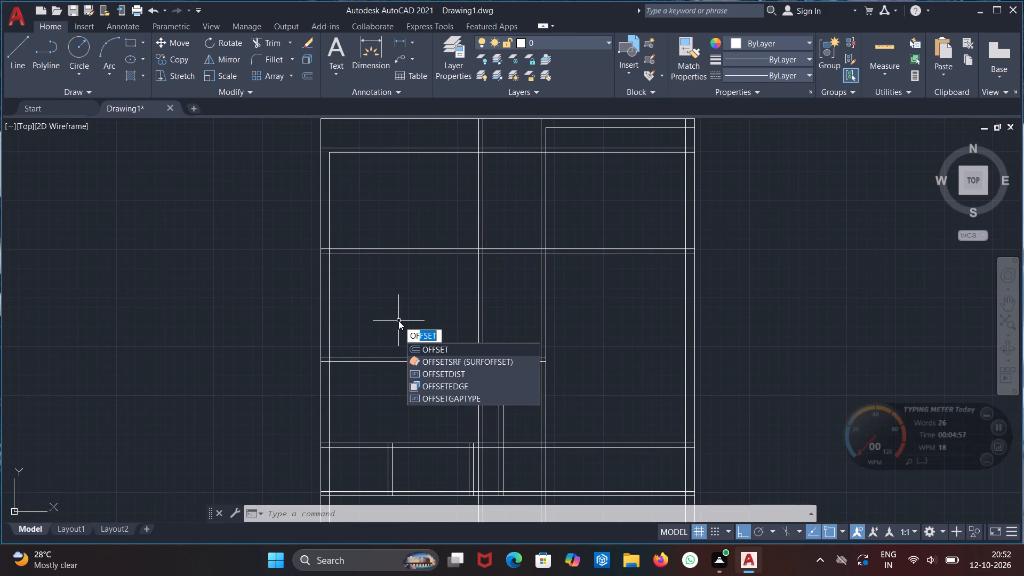
{"action": "key", "text": "Return"}
{"action": "key", "text": "Return"}
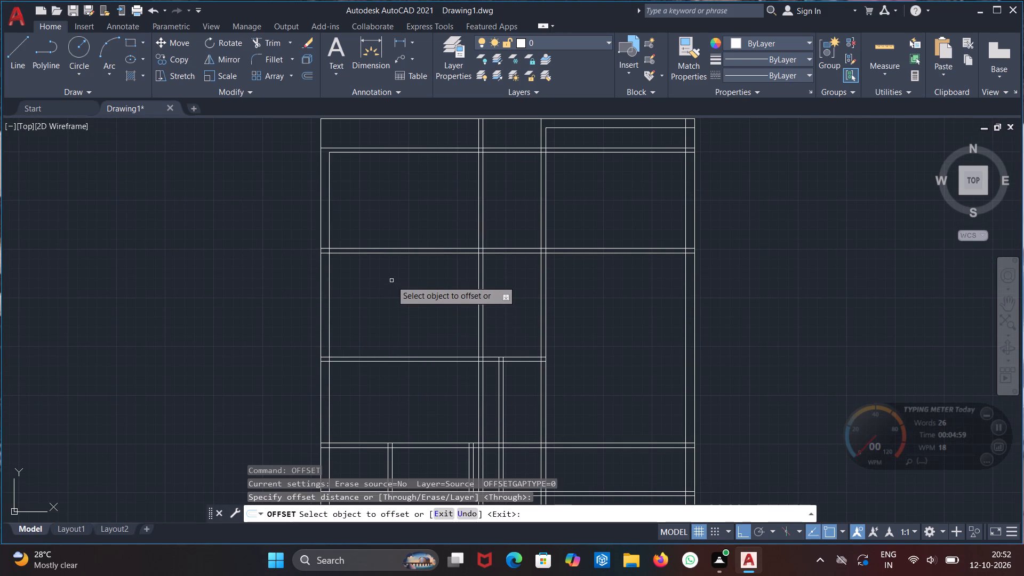
{"action": "left_click", "coordinate": [386, 254]}
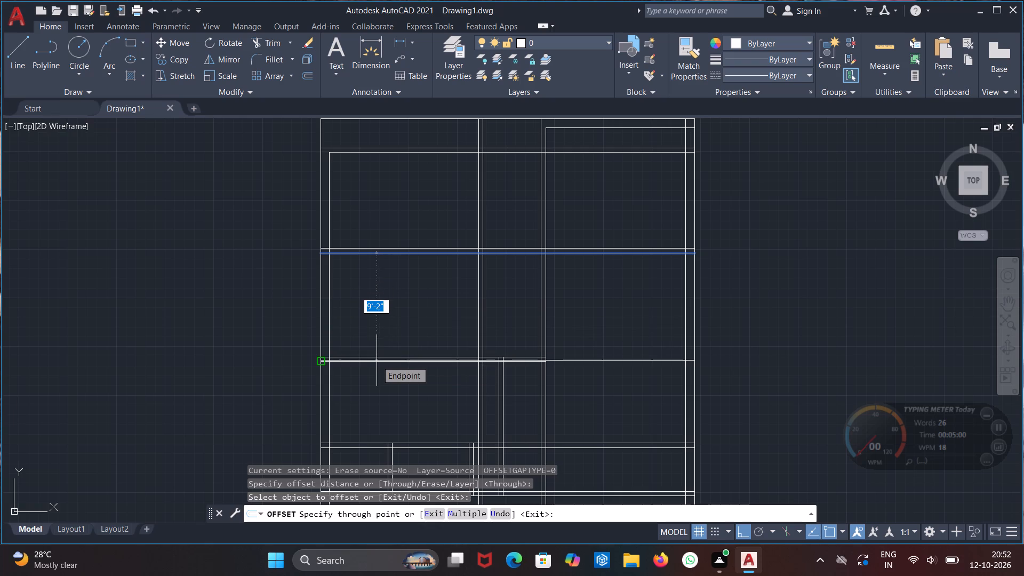
{"action": "type", "text": "3'-9\""}
{"action": "key", "text": "Return"}
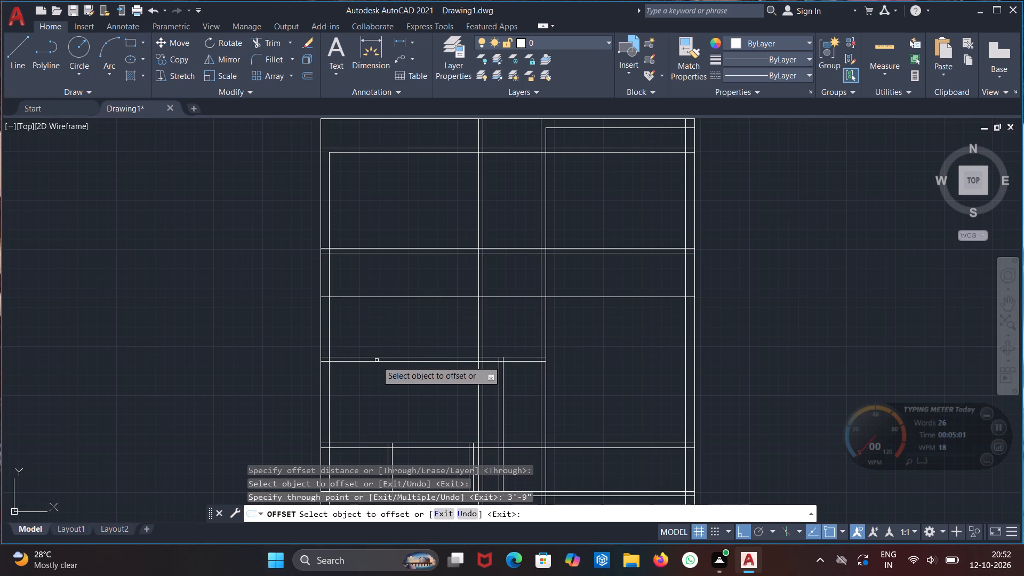
{"action": "left_click", "coordinate": [377, 297]}
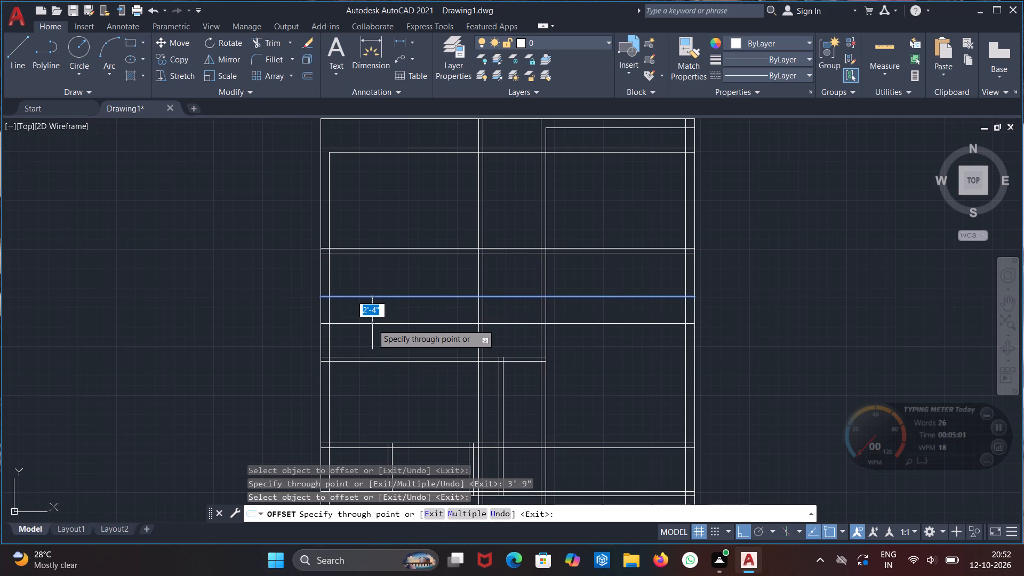
{"action": "type", "text": "4.5\""}
{"action": "key", "text": "Return"}
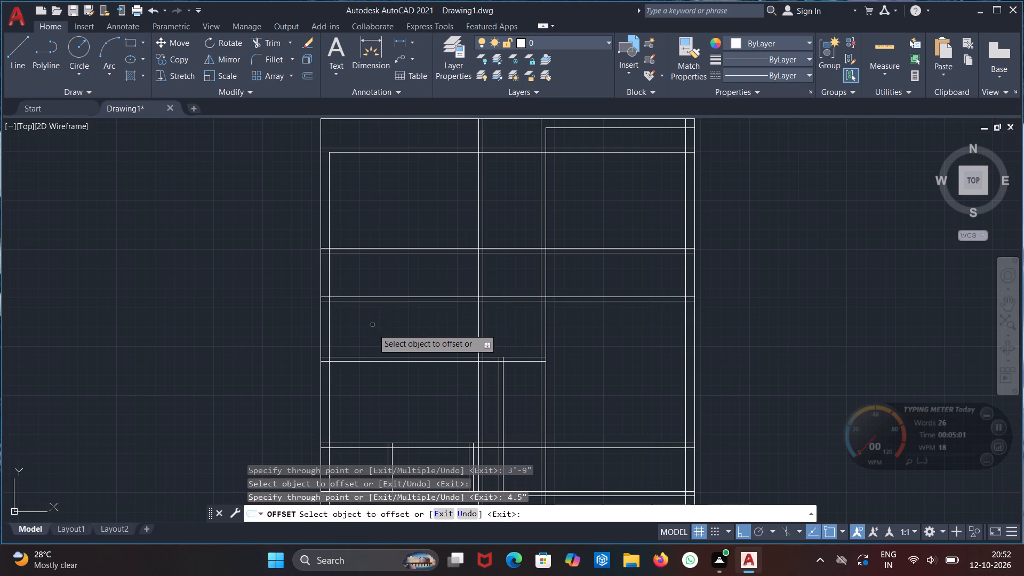
{"action": "middle_click_drag", "start_coordinate": [378, 339], "coordinate": [352, 220]}
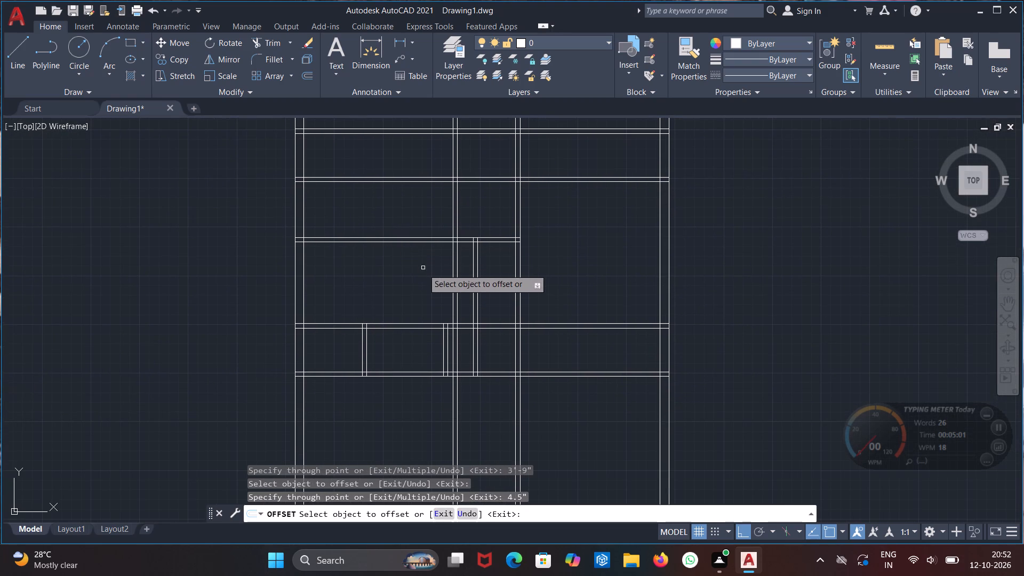
{"action": "key", "text": "Escape"}
Trim the fourth horizontal partition from the top between the left wall and the first long vertical partition.
{"action": "middle_click_drag", "start_coordinate": [355, 450], "coordinate": [363, 353]}
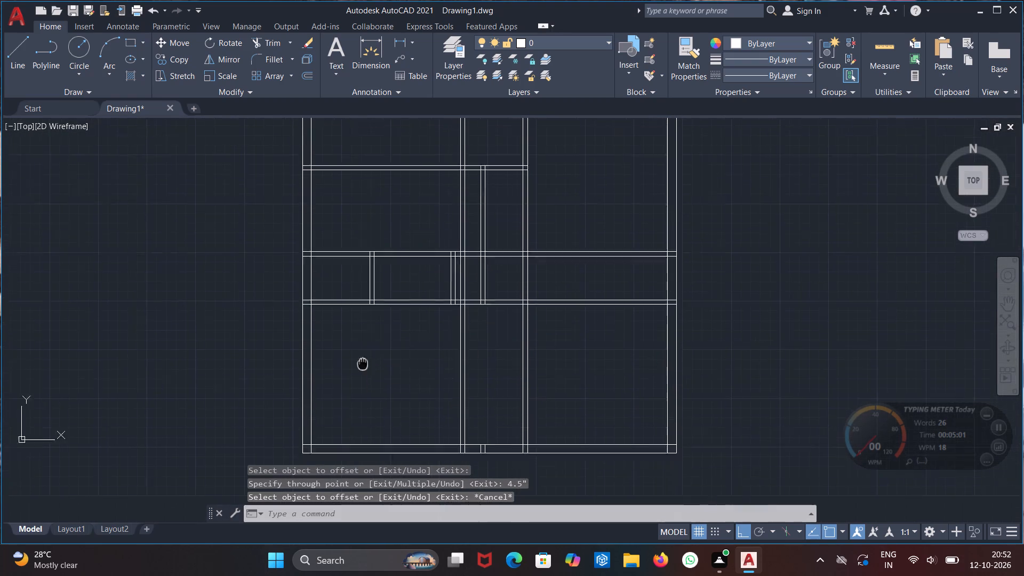
{"action": "middle_click_drag", "start_coordinate": [363, 353], "coordinate": [361, 342]}
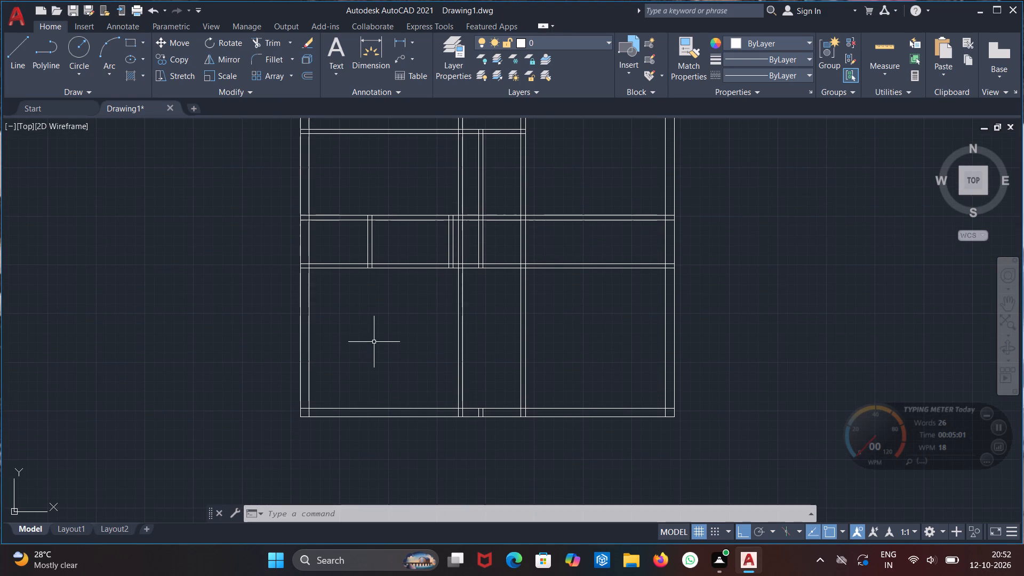
{"action": "middle_click_drag", "start_coordinate": [374, 339], "coordinate": [361, 459]}
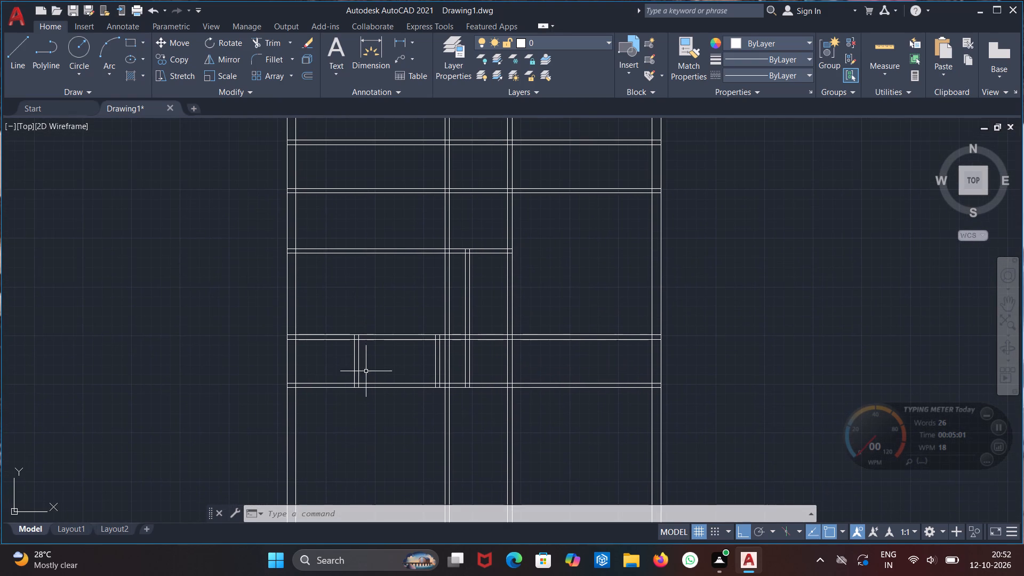
{"action": "middle_click_drag", "start_coordinate": [375, 290], "coordinate": [372, 384]}
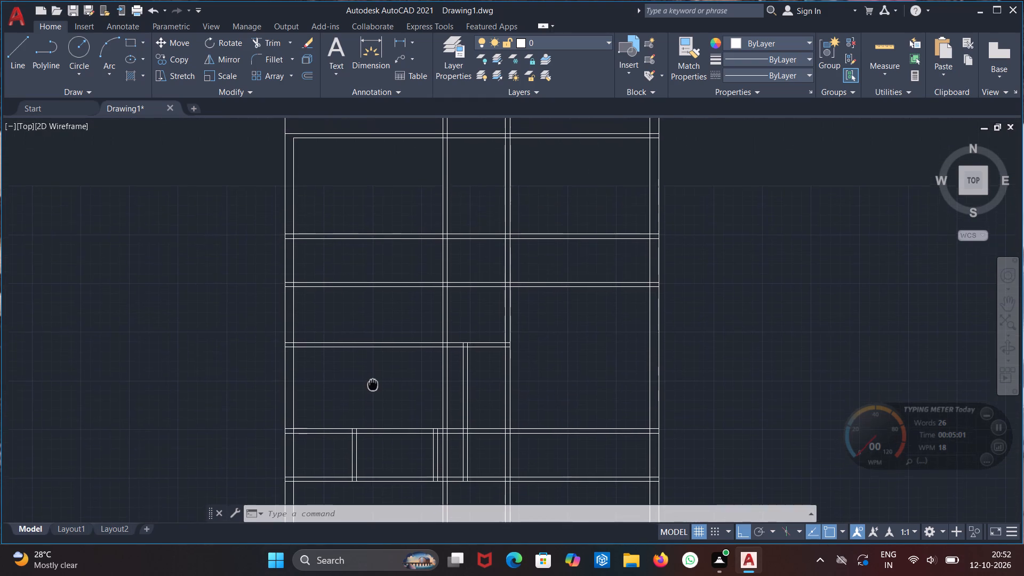
{"action": "middle_click_drag", "start_coordinate": [372, 384], "coordinate": [375, 386]}
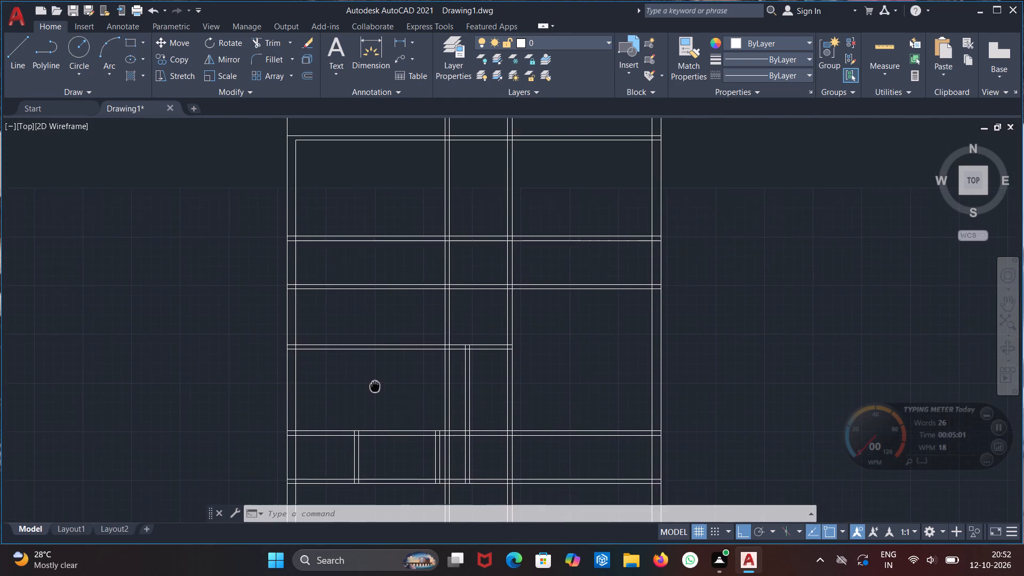
{"action": "middle_click_drag", "start_coordinate": [375, 386], "coordinate": [373, 407]}
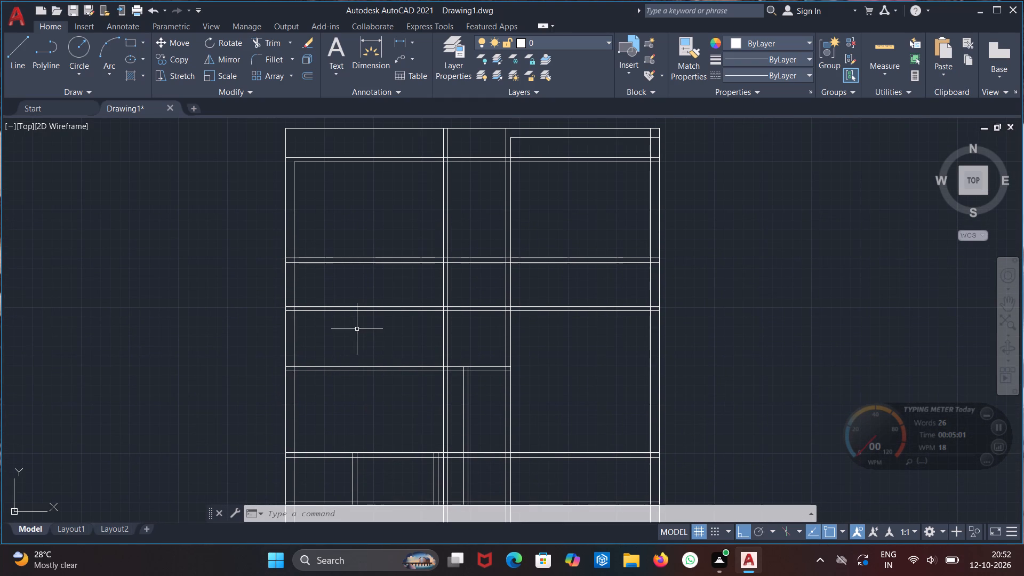
{"action": "type", "text": "tr"}
{"action": "key", "text": "Return"}
{"action": "left_click_drag", "start_coordinate": [357, 353], "coordinate": [346, 419]}
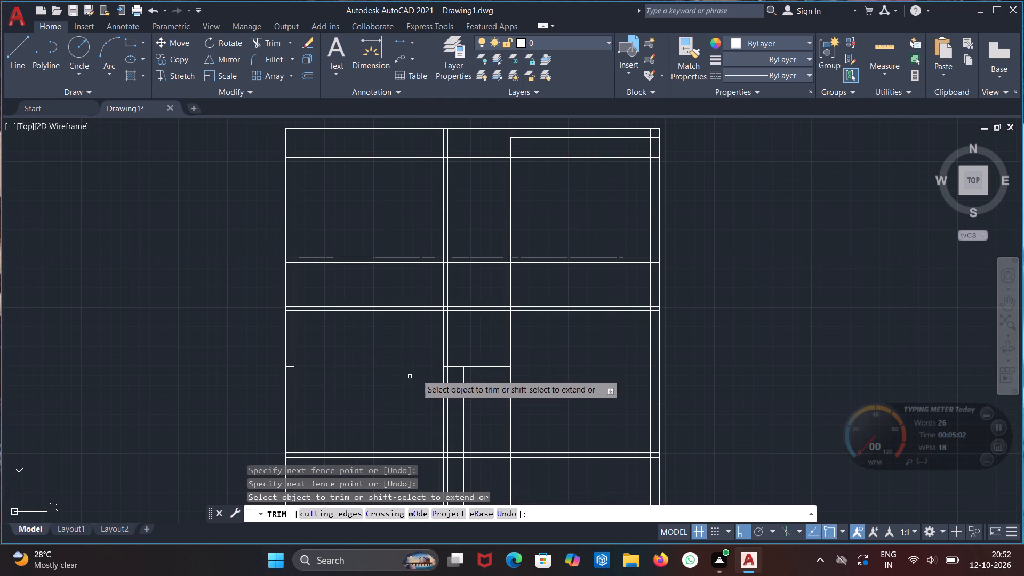
Trim the two lowest horizontal partitions from the left wall to the second short vertical pair, removing the first short vertical pair between them.
{"action": "middle_click_drag", "start_coordinate": [344, 429], "coordinate": [341, 311]}
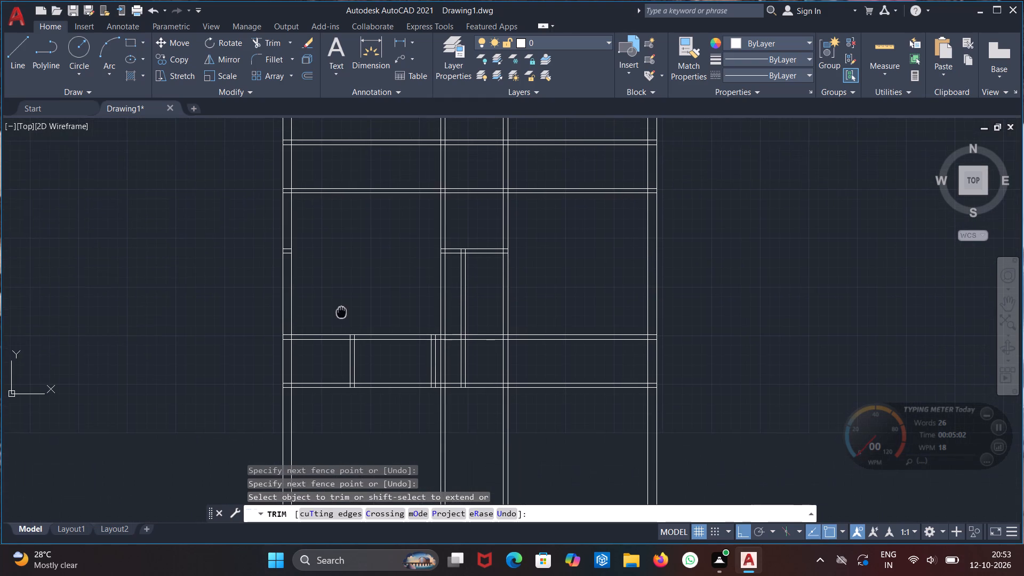
{"action": "middle_click_drag", "start_coordinate": [341, 311], "coordinate": [341, 311]}
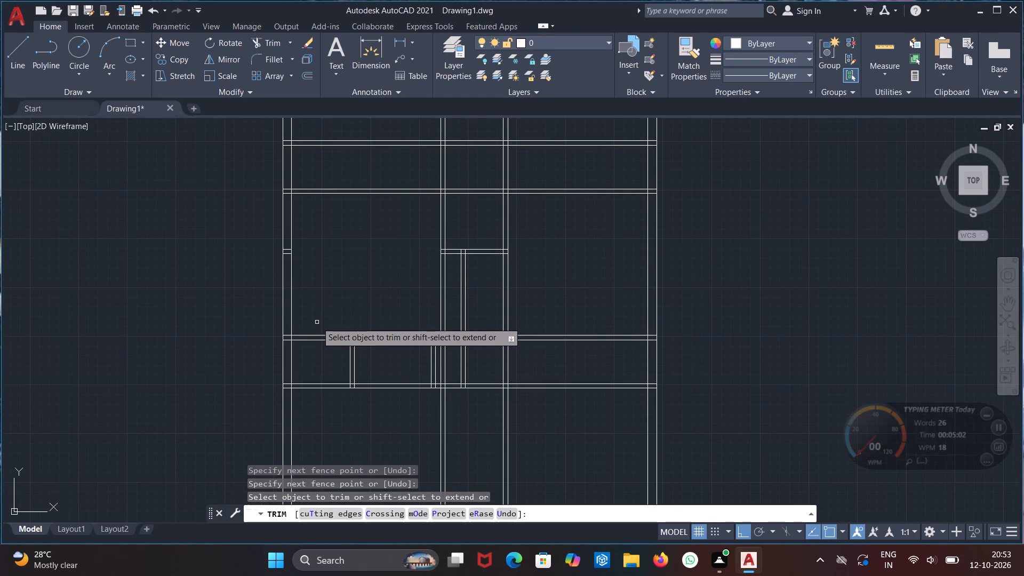
{"action": "left_click_drag", "start_coordinate": [317, 321], "coordinate": [380, 330]}
{"action": "left_click_drag", "start_coordinate": [339, 358], "coordinate": [382, 352]}
{"action": "left_click_drag", "start_coordinate": [346, 329], "coordinate": [347, 340]}
{"action": "left_click_drag", "start_coordinate": [352, 337], "coordinate": [352, 338]}
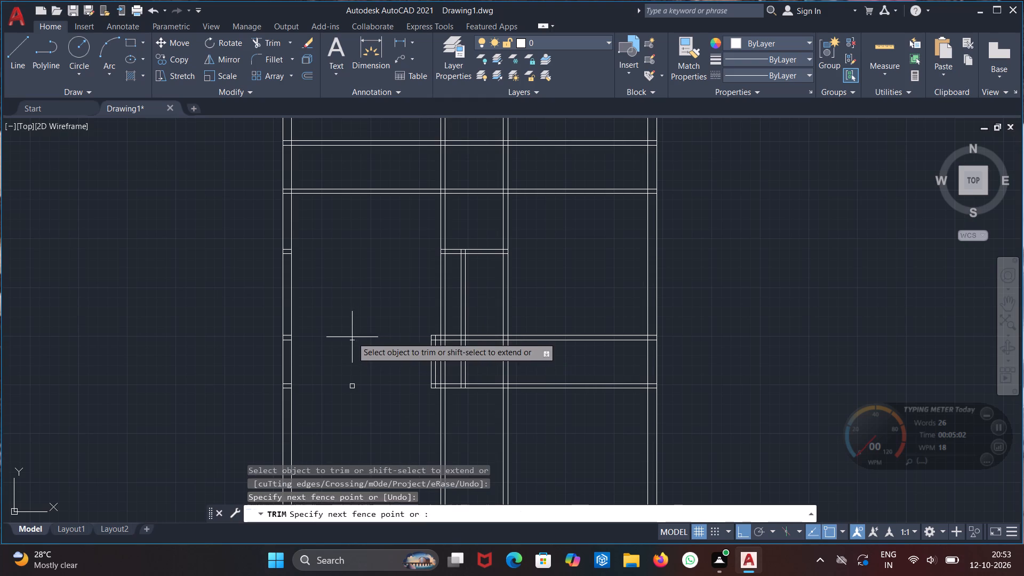
{"action": "left_click_drag", "start_coordinate": [352, 338], "coordinate": [353, 356]}
{"action": "left_click_drag", "start_coordinate": [353, 381], "coordinate": [354, 401]}
{"action": "left_click_drag", "start_coordinate": [356, 381], "coordinate": [340, 387]}
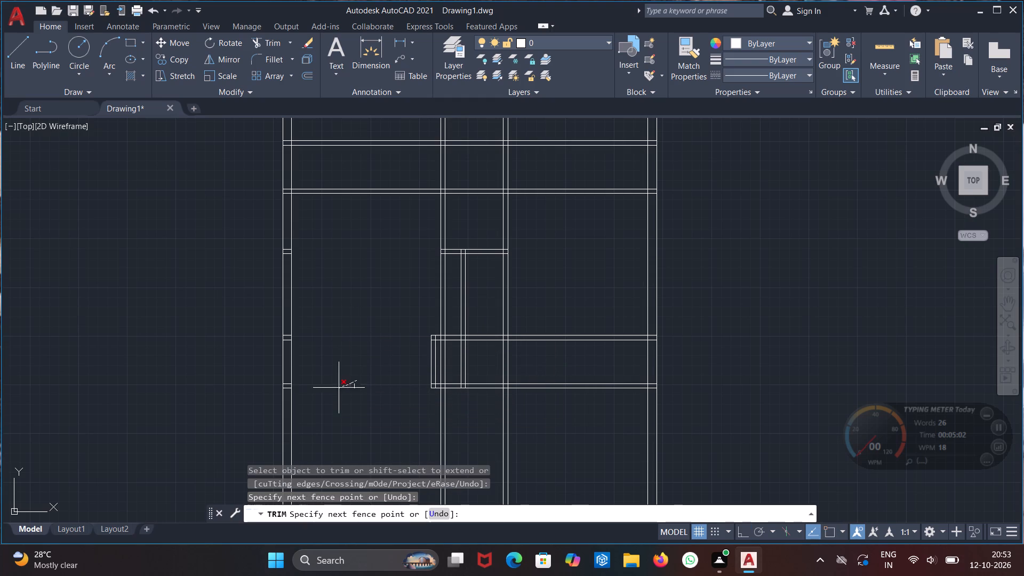
{"action": "left_click_drag", "start_coordinate": [340, 387], "coordinate": [365, 388]}
Trim the leftover line stubs of the three lower horizontal partitions inside the left outer wall.
{"action": "middle_click_drag", "start_coordinate": [329, 302], "coordinate": [420, 276]}
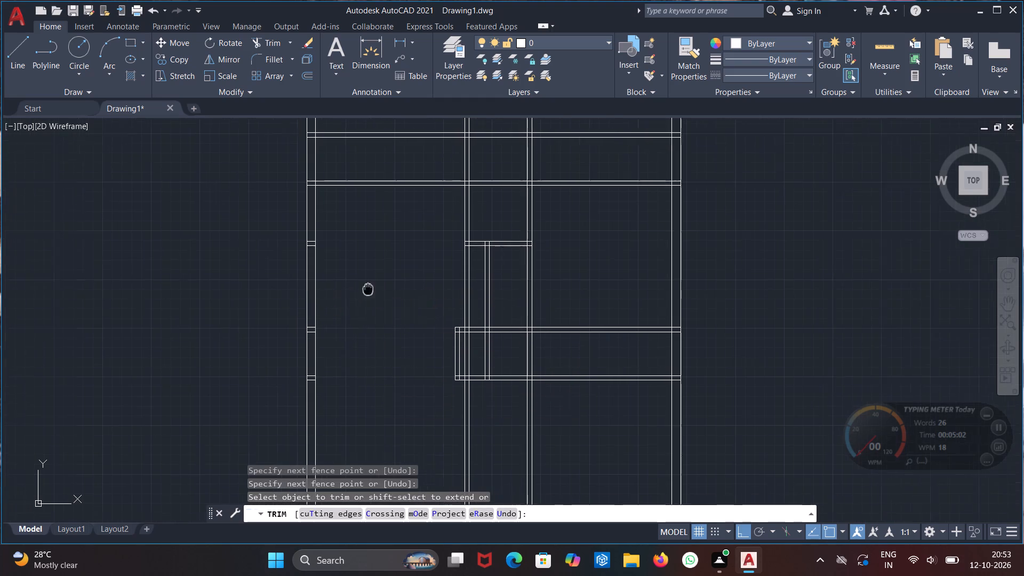
{"action": "middle_click_drag", "start_coordinate": [420, 276], "coordinate": [435, 273]}
{"action": "scroll", "coordinate": [402, 294], "scroll_direction": "up", "scroll_amount": 2}
{"action": "middle_click_drag", "start_coordinate": [373, 373], "coordinate": [371, 279]}
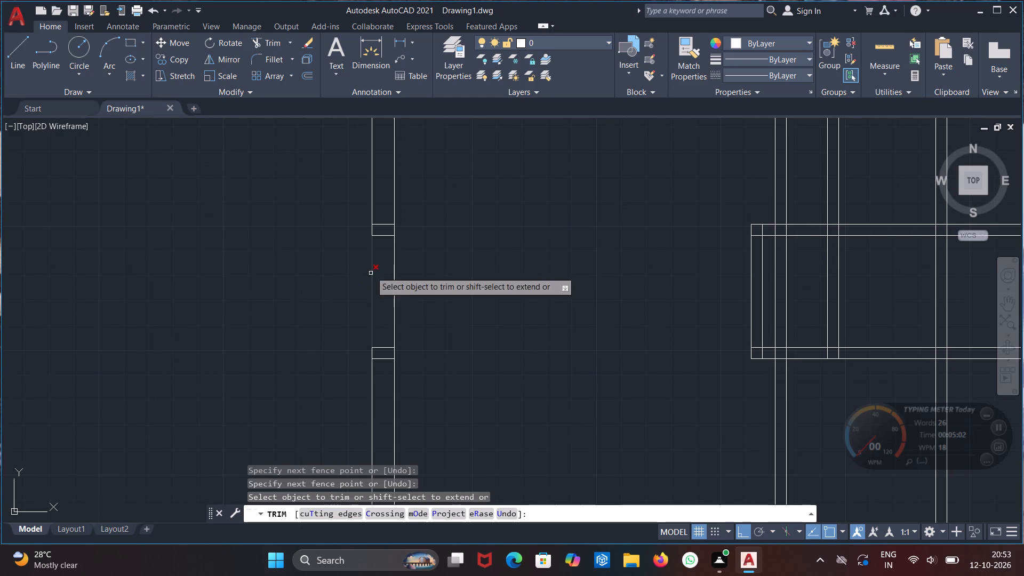
{"action": "left_click_drag", "start_coordinate": [381, 213], "coordinate": [385, 365]}
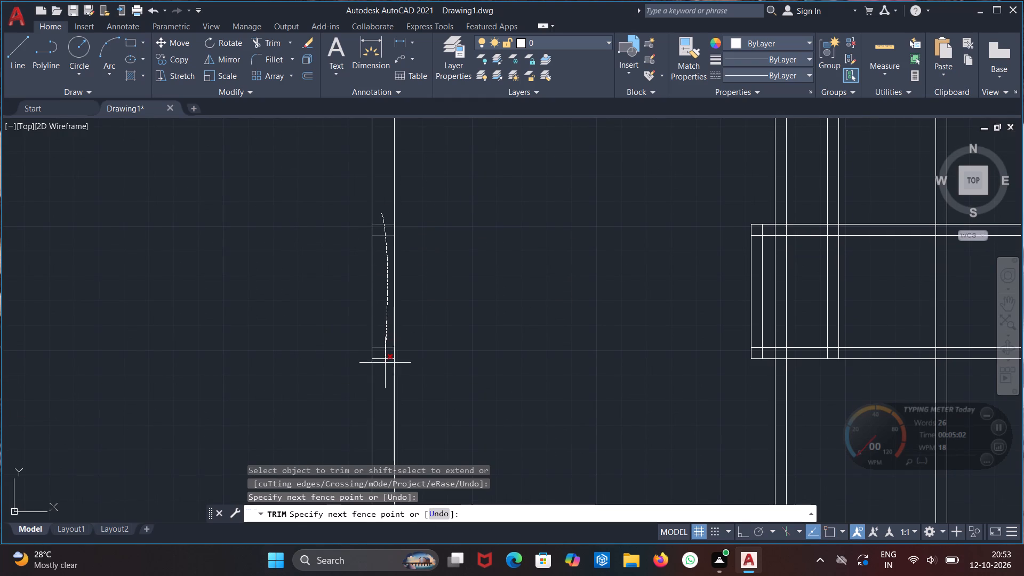
{"action": "left_click_drag", "start_coordinate": [385, 365], "coordinate": [386, 371]}
{"action": "scroll", "coordinate": [464, 225], "scroll_direction": "down", "scroll_amount": 1}
{"action": "middle_click_drag", "start_coordinate": [466, 218], "coordinate": [435, 439]}
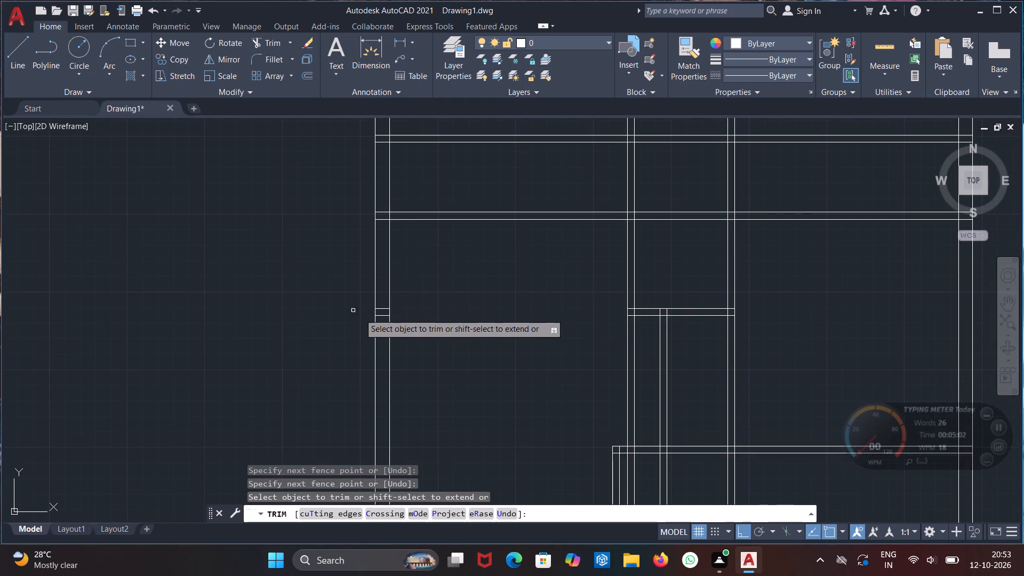
{"action": "scroll", "coordinate": [363, 312], "scroll_direction": "up", "scroll_amount": 3}
{"action": "left_click_drag", "start_coordinate": [426, 291], "coordinate": [442, 374]}
{"action": "scroll", "coordinate": [518, 310], "scroll_direction": "down", "scroll_amount": 4}
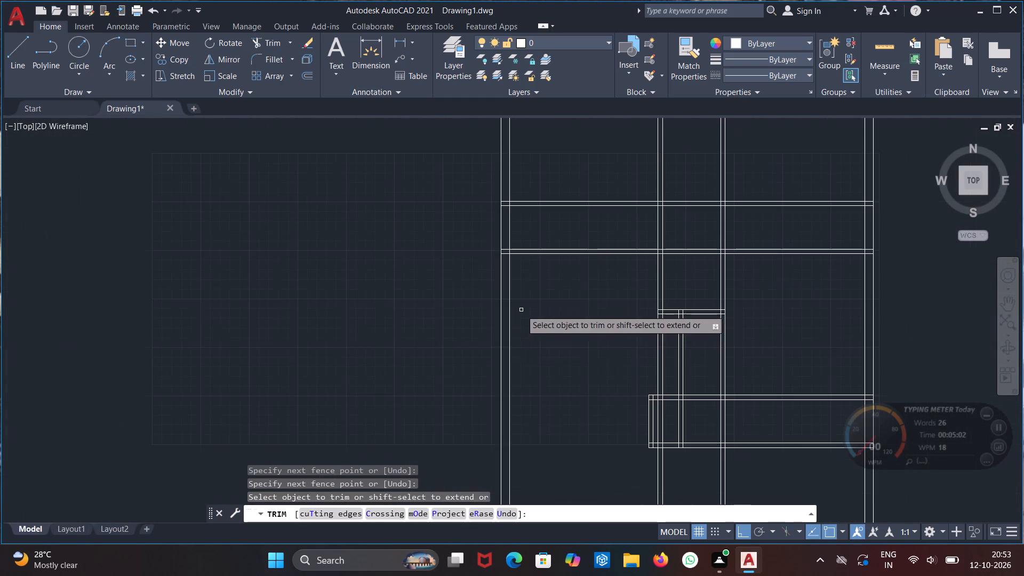
Trim the fourth horizontal partition between the long vertical partitions, the short pair beneath it, and the first vertical partition between the third and fifth horizontals.
{"action": "middle_click_drag", "start_coordinate": [586, 349], "coordinate": [423, 272]}
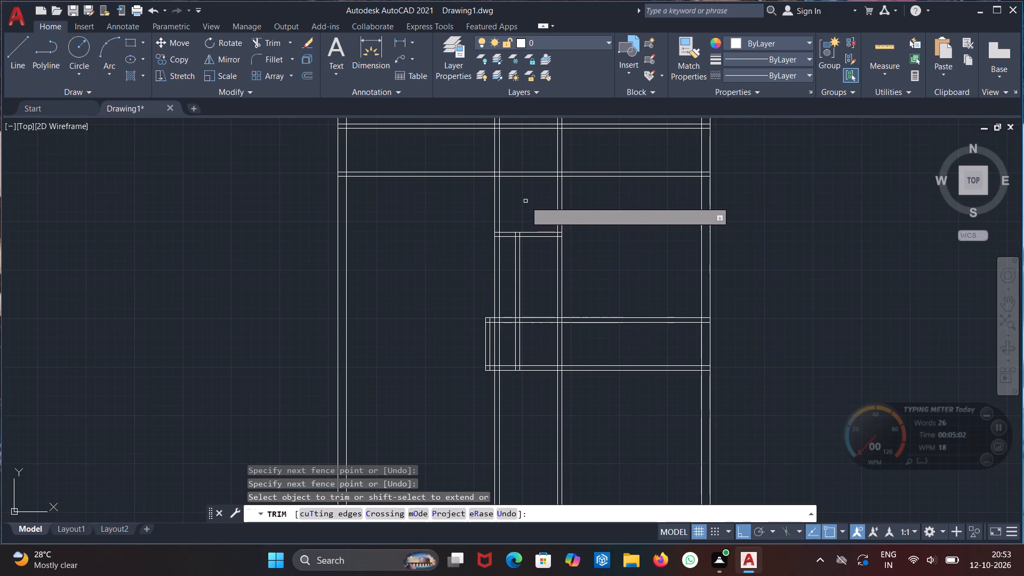
{"action": "left_click_drag", "start_coordinate": [538, 213], "coordinate": [544, 257]}
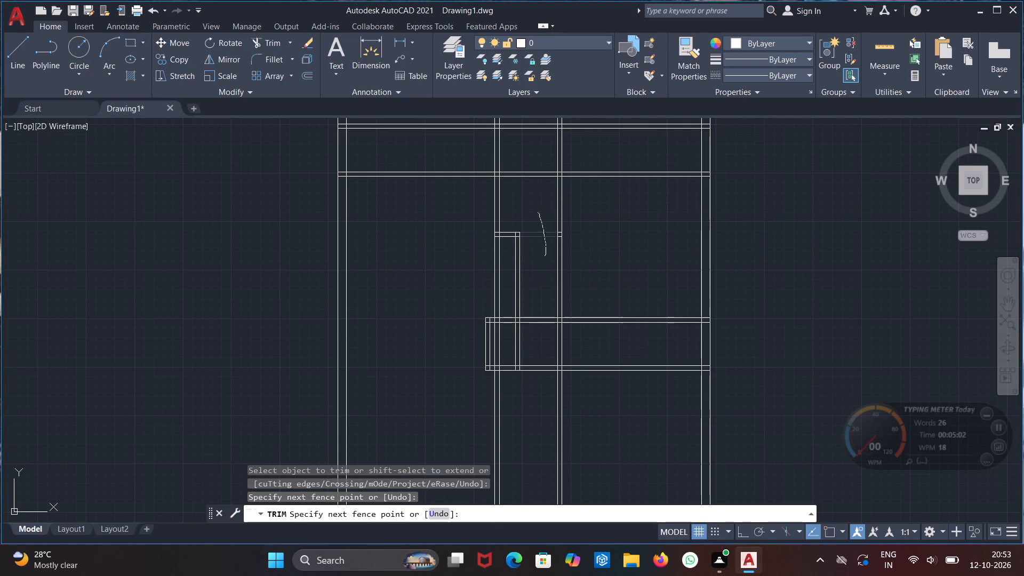
{"action": "left_click_drag", "start_coordinate": [511, 224], "coordinate": [506, 259]}
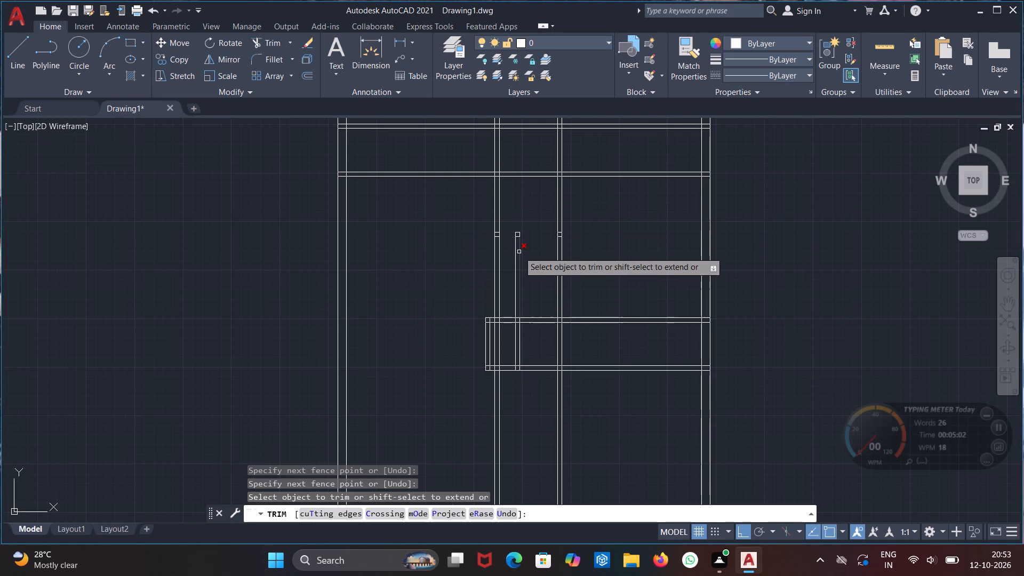
{"action": "left_click_drag", "start_coordinate": [519, 252], "coordinate": [510, 268]}
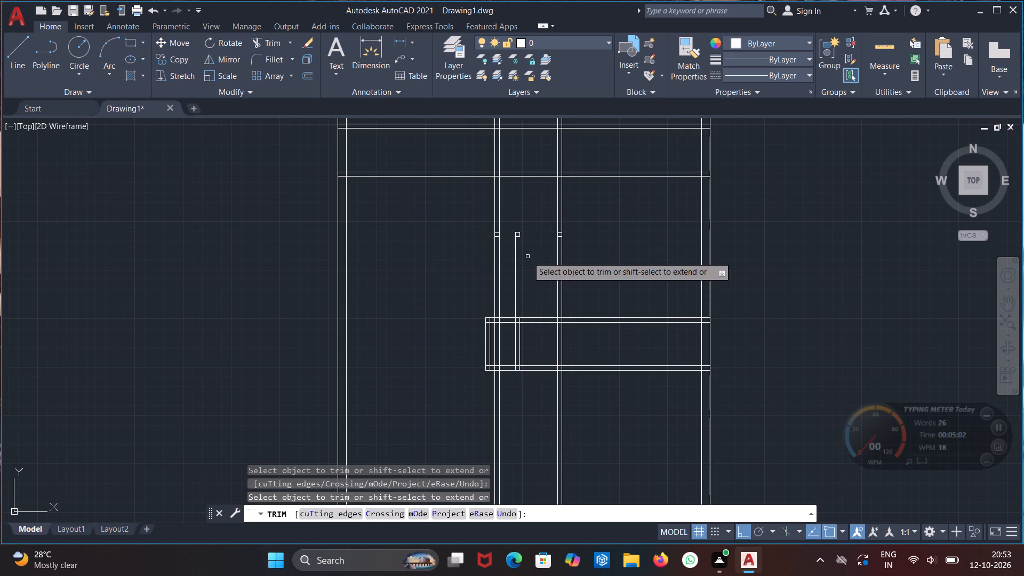
{"action": "left_click_drag", "start_coordinate": [528, 257], "coordinate": [466, 290]}
{"action": "left_click_drag", "start_coordinate": [511, 213], "coordinate": [498, 213]}
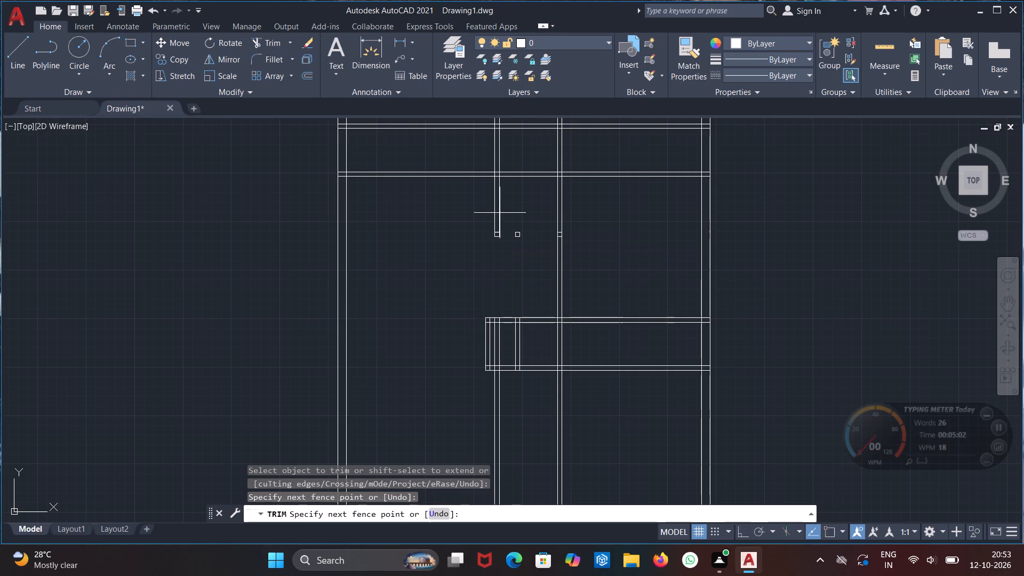
{"action": "left_click_drag", "start_coordinate": [498, 213], "coordinate": [467, 225]}
Trim away the leftover fragments where the fourth horizontal partition crossed the first long vertical partition and the short vertical pair.
{"action": "left_click_drag", "start_coordinate": [489, 222], "coordinate": [522, 236]}
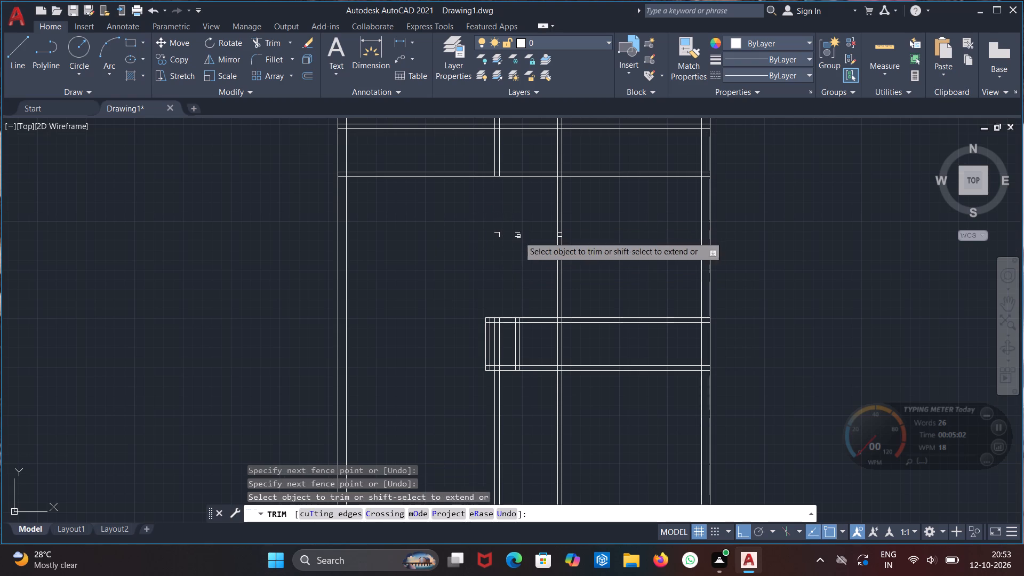
{"action": "scroll", "coordinate": [502, 235], "scroll_direction": "up", "scroll_amount": 4}
{"action": "left_click_drag", "start_coordinate": [486, 230], "coordinate": [498, 215]}
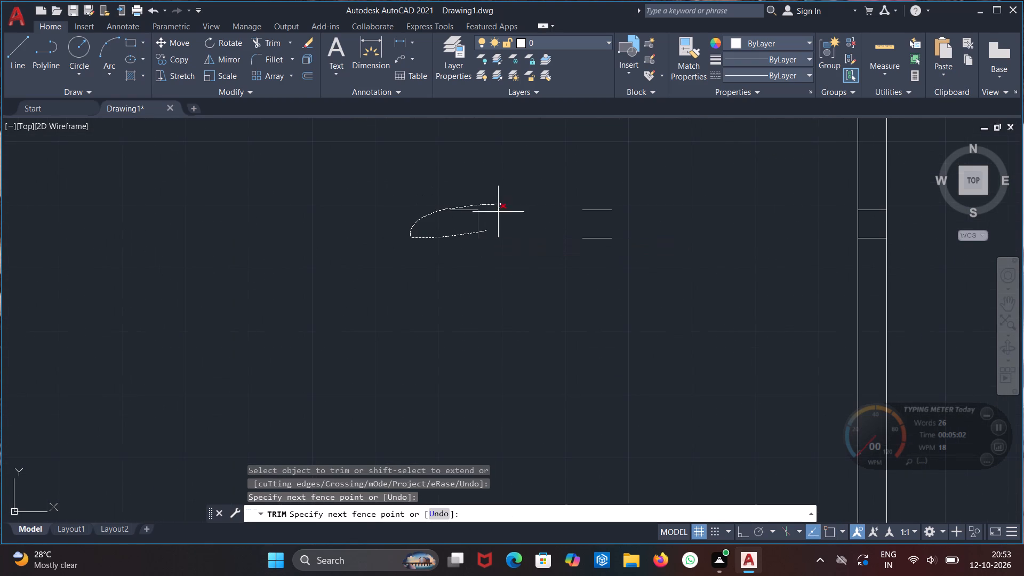
{"action": "left_click_drag", "start_coordinate": [498, 215], "coordinate": [474, 239]}
{"action": "left_click", "coordinate": [468, 211]}
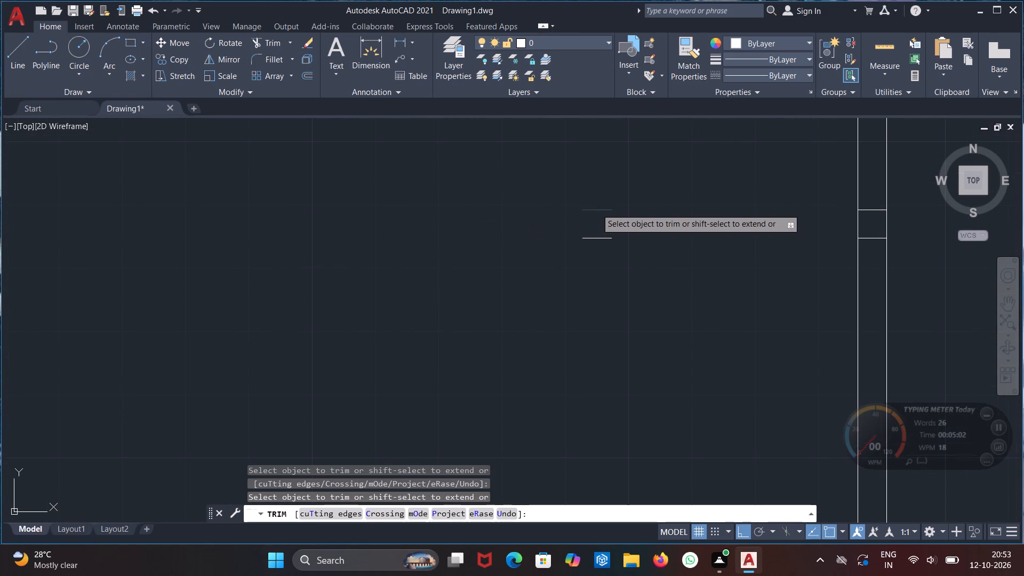
{"action": "left_click", "coordinate": [596, 209]}
{"action": "left_click_drag", "start_coordinate": [601, 229], "coordinate": [593, 258]}
{"action": "scroll", "coordinate": [588, 261], "scroll_direction": "down", "scroll_amount": 4}
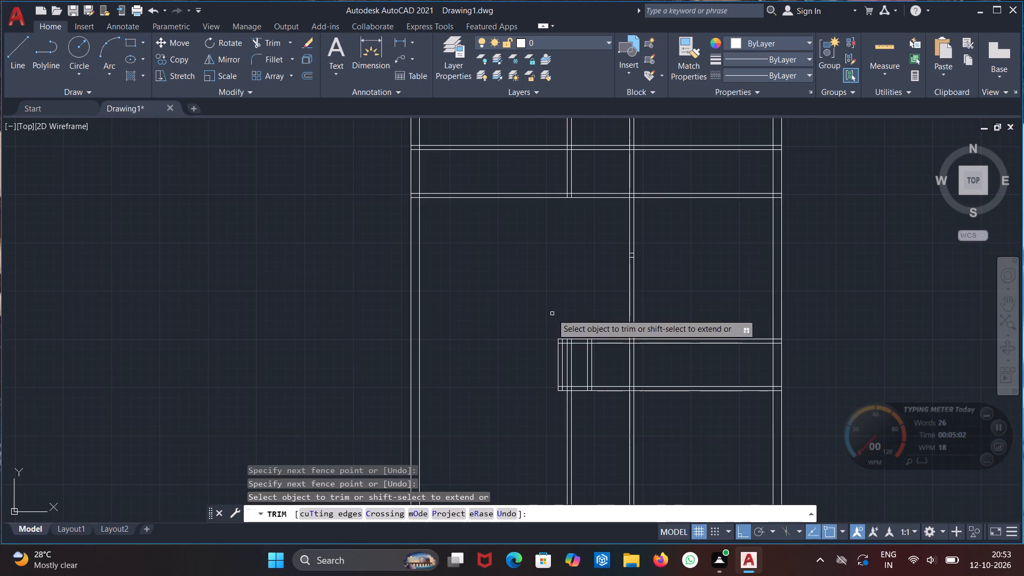
Trim the first vertical partition from the fifth horizontal partition down to the bottom wall, plus the adjoining short vertical lines and connecting horizontal segments.
{"action": "middle_click_drag", "start_coordinate": [551, 303], "coordinate": [517, 183]}
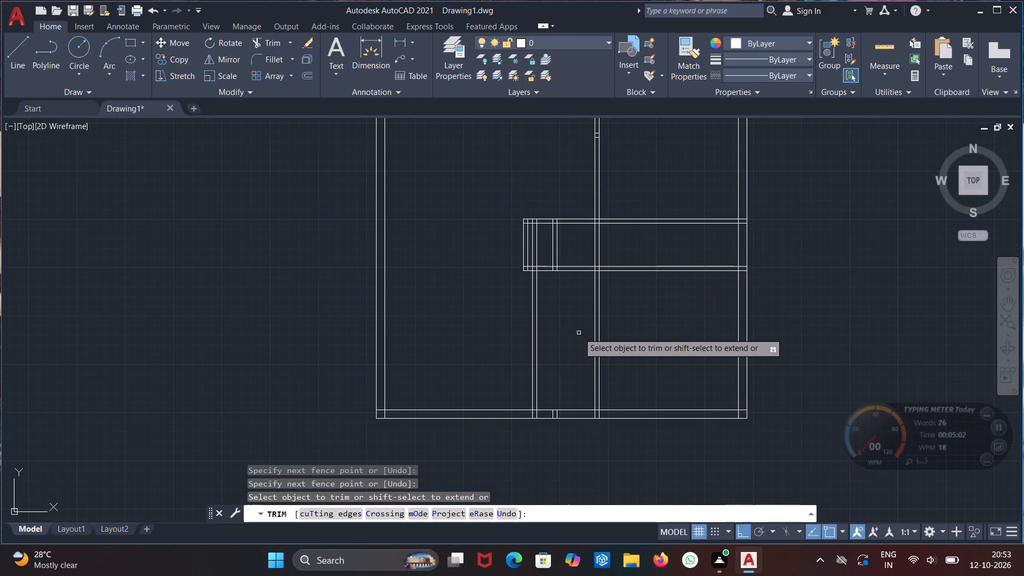
{"action": "left_click_drag", "start_coordinate": [578, 333], "coordinate": [501, 363]}
{"action": "left_click_drag", "start_coordinate": [537, 198], "coordinate": [521, 298]}
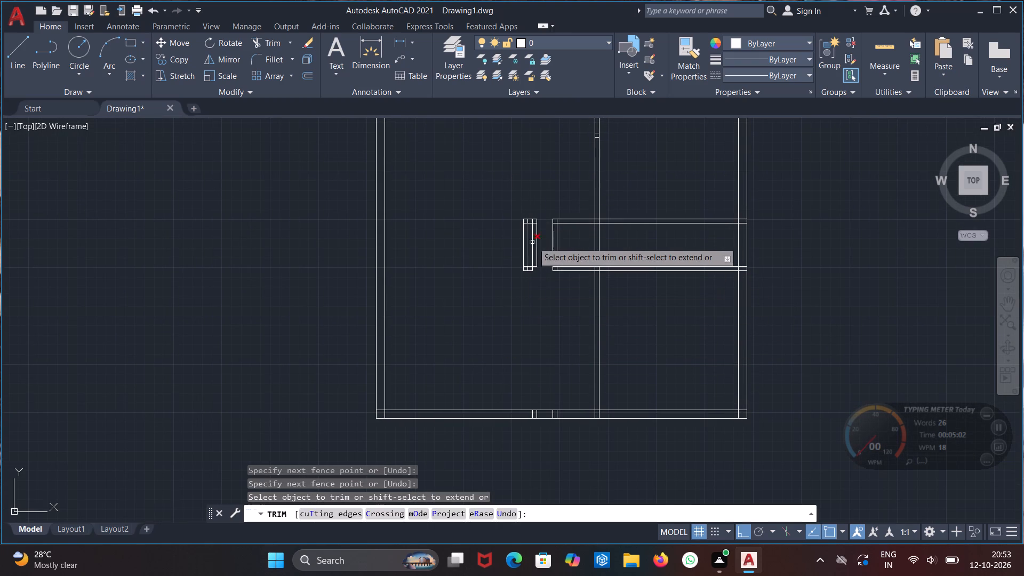
{"action": "left_click_drag", "start_coordinate": [562, 242], "coordinate": [506, 247]}
{"action": "left_click_drag", "start_coordinate": [534, 206], "coordinate": [529, 243]}
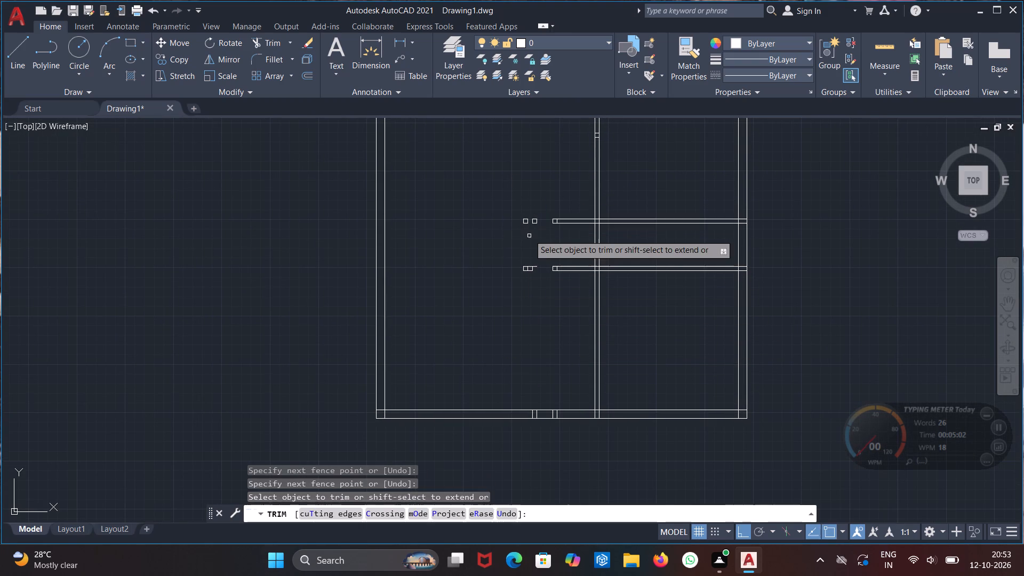
Trim away the small fragments of the fifth horizontal partition left around the removed vertical lines.
{"action": "scroll", "coordinate": [531, 221], "scroll_direction": "up", "scroll_amount": 4}
{"action": "left_click_drag", "start_coordinate": [581, 223], "coordinate": [430, 244]}
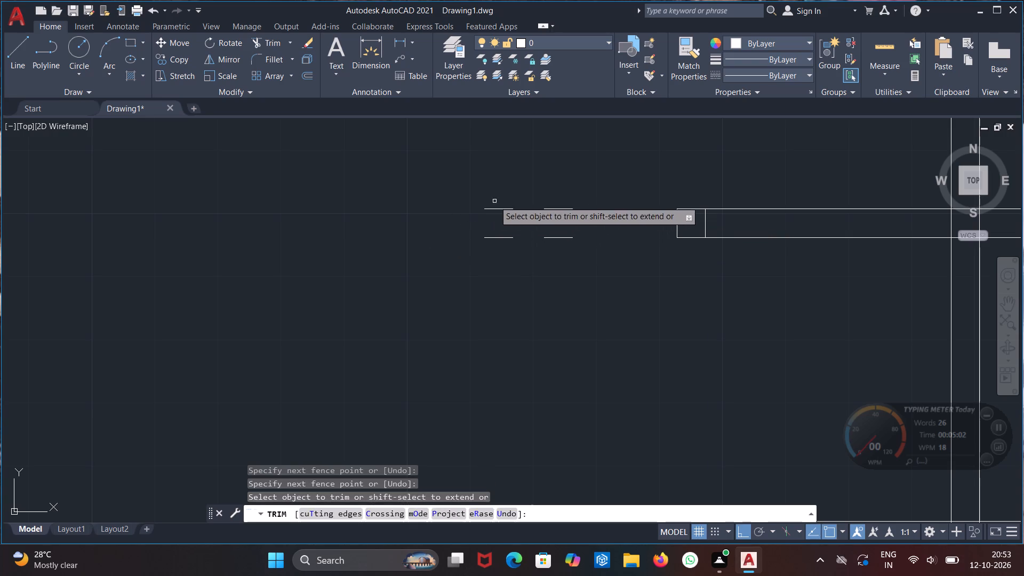
{"action": "left_click_drag", "start_coordinate": [495, 200], "coordinate": [500, 270]}
{"action": "left_click_drag", "start_coordinate": [554, 203], "coordinate": [568, 269]}
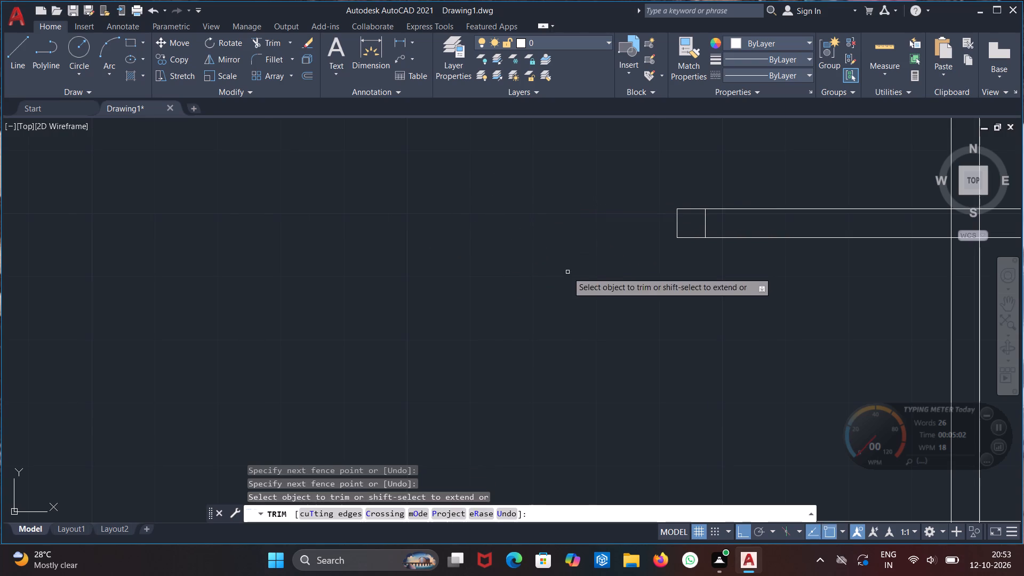
Trim the fifth and sixth horizontal partitions between the removed short vertical pair and the remaining long vertical partition.
{"action": "scroll", "coordinate": [567, 273], "scroll_direction": "down", "scroll_amount": 3}
{"action": "middle_click_drag", "start_coordinate": [562, 313], "coordinate": [554, 251]}
{"action": "left_click_drag", "start_coordinate": [608, 180], "coordinate": [608, 350]}
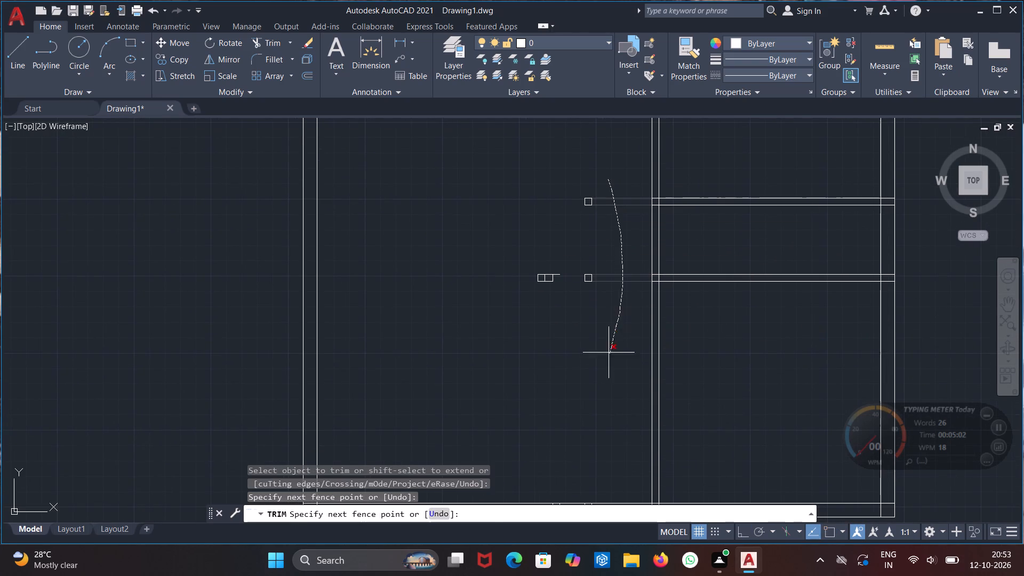
{"action": "left_click_drag", "start_coordinate": [608, 350], "coordinate": [606, 345]}
Trim away the isolated fragments of the sixth horizontal partition, including the small square left of the long vertical partition.
{"action": "left_click_drag", "start_coordinate": [561, 277], "coordinate": [509, 287]}
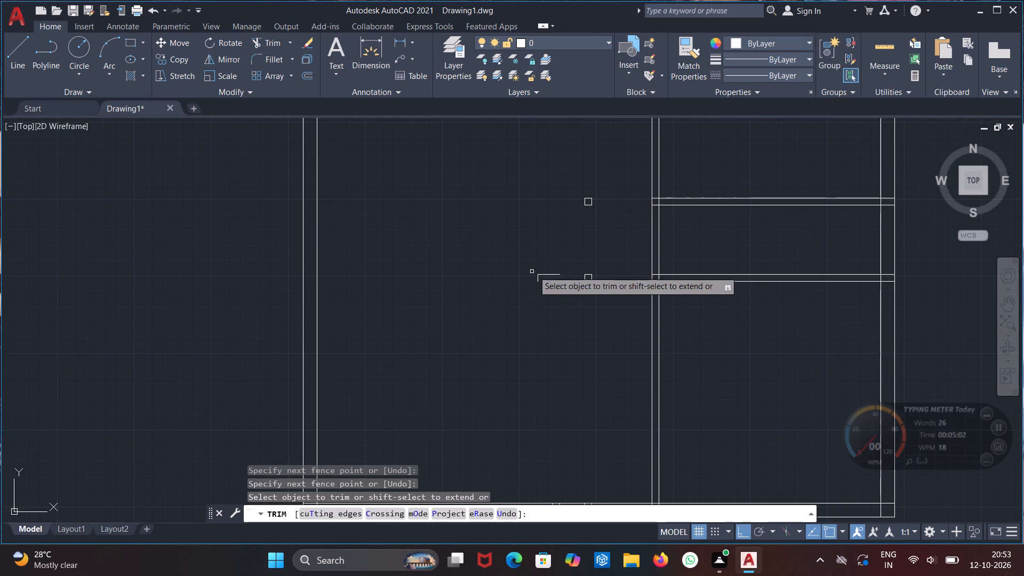
{"action": "left_click_drag", "start_coordinate": [544, 264], "coordinate": [551, 295]}
{"action": "left_click_drag", "start_coordinate": [546, 274], "coordinate": [513, 283]}
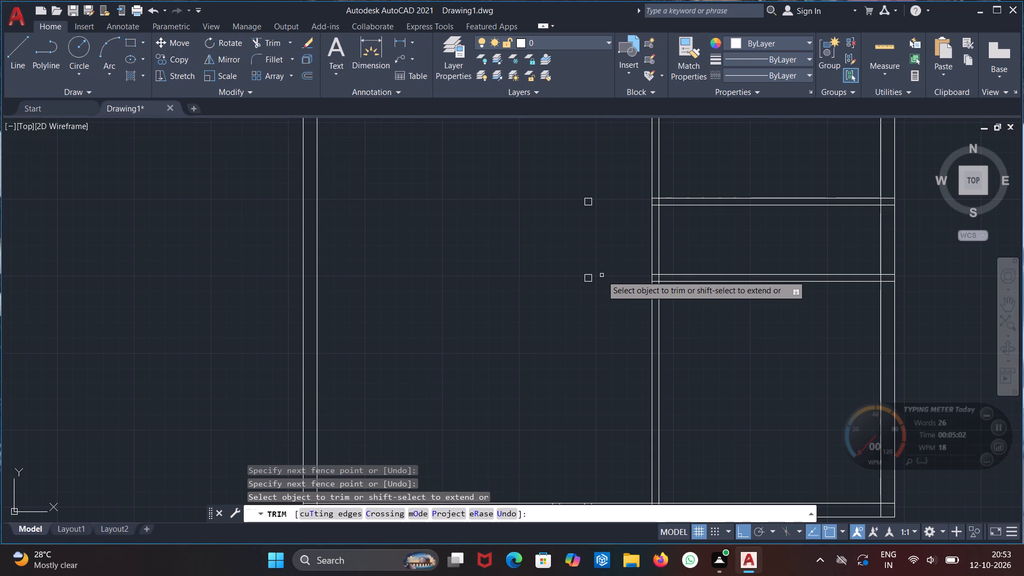
{"action": "left_click_drag", "start_coordinate": [589, 270], "coordinate": [590, 293]}
{"action": "left_click_drag", "start_coordinate": [596, 277], "coordinate": [569, 278]}
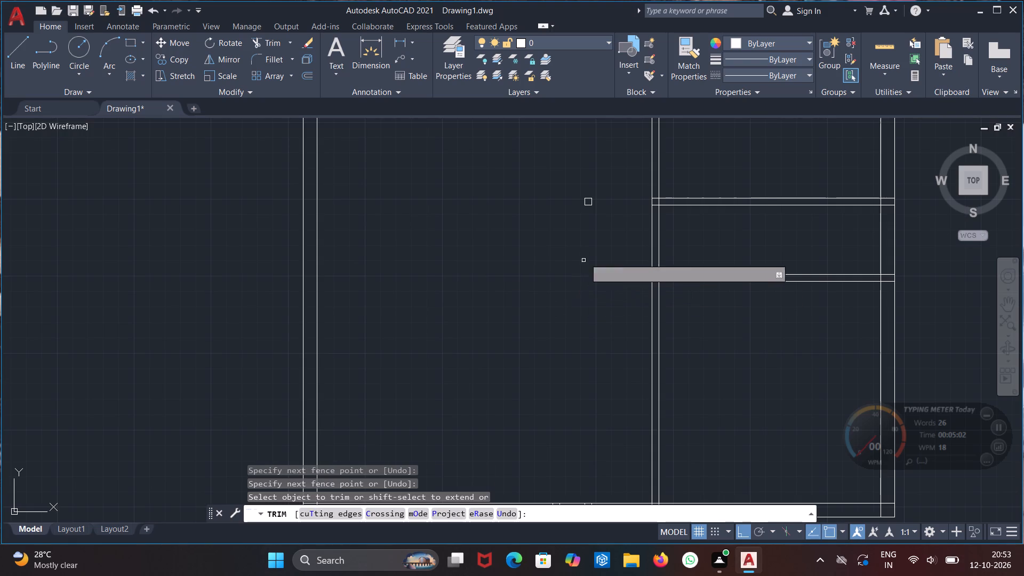
Trim away the remaining small square fragment left of the long vertical partition.
{"action": "left_click_drag", "start_coordinate": [589, 191], "coordinate": [594, 216]}
{"action": "left_click_drag", "start_coordinate": [598, 203], "coordinate": [582, 202]}
{"action": "left_click_drag", "start_coordinate": [588, 201], "coordinate": [588, 226]}
{"action": "scroll", "coordinate": [574, 233], "scroll_direction": "down", "scroll_amount": 3}
{"action": "middle_click_drag", "start_coordinate": [531, 270], "coordinate": [530, 267]}
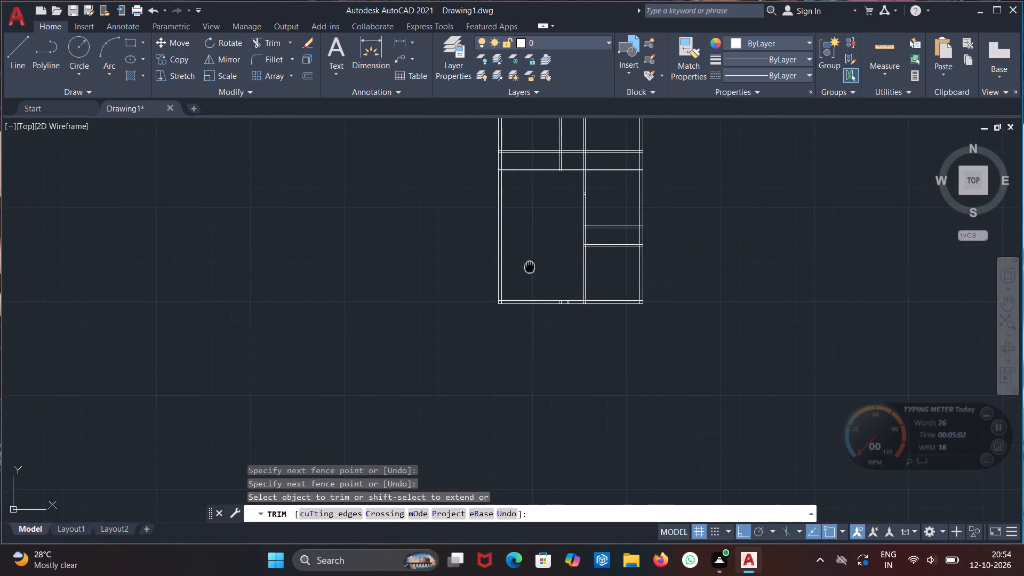
{"action": "middle_click_drag", "start_coordinate": [530, 267], "coordinate": [421, 355]}
{"action": "scroll", "coordinate": [414, 246], "scroll_direction": "up", "scroll_amount": 2}
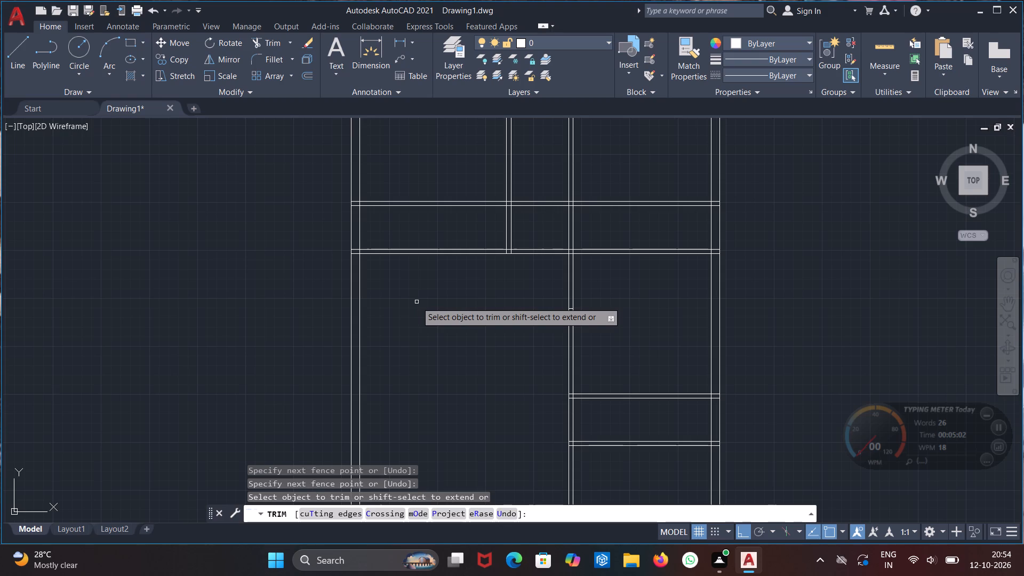
{"action": "key", "text": "Escape"}
{"action": "key", "text": "Escape"}
Offset the lower line of the lowest full-width horizontal partition 7'-0" downward, and offset that new line 4.5" to form a partition.
{"action": "type", "text": "off"}
{"action": "key", "text": "Return"}
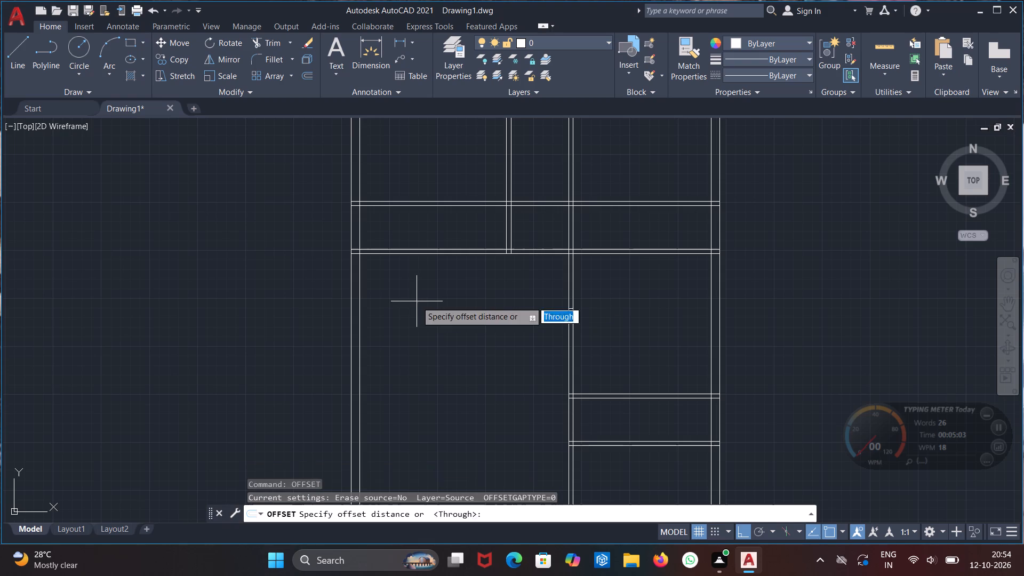
{"action": "key", "text": "Return"}
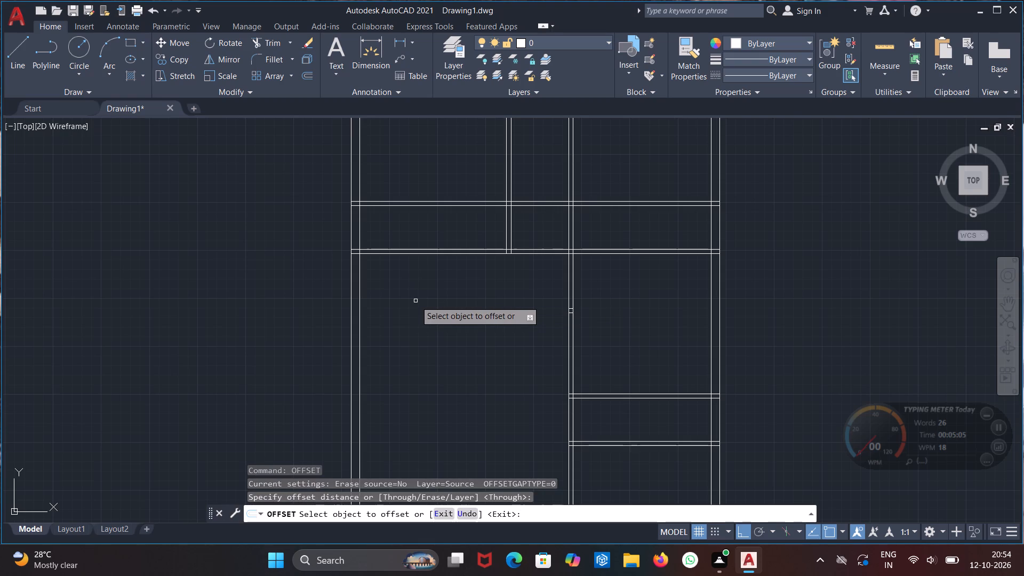
{"action": "left_click", "coordinate": [399, 255]}
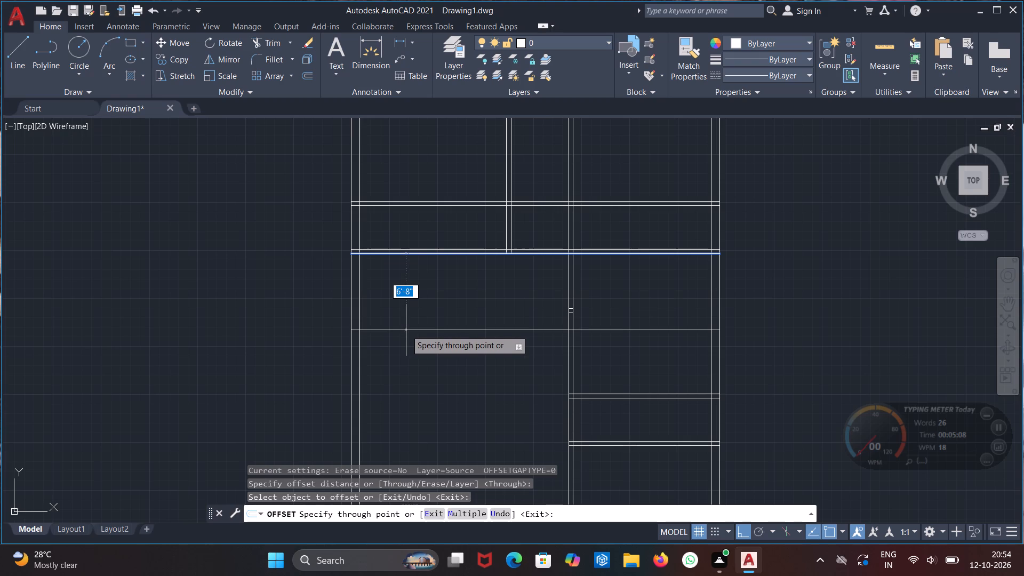
{"action": "type", "text": "7'-0\""}
{"action": "key", "text": "Return"}
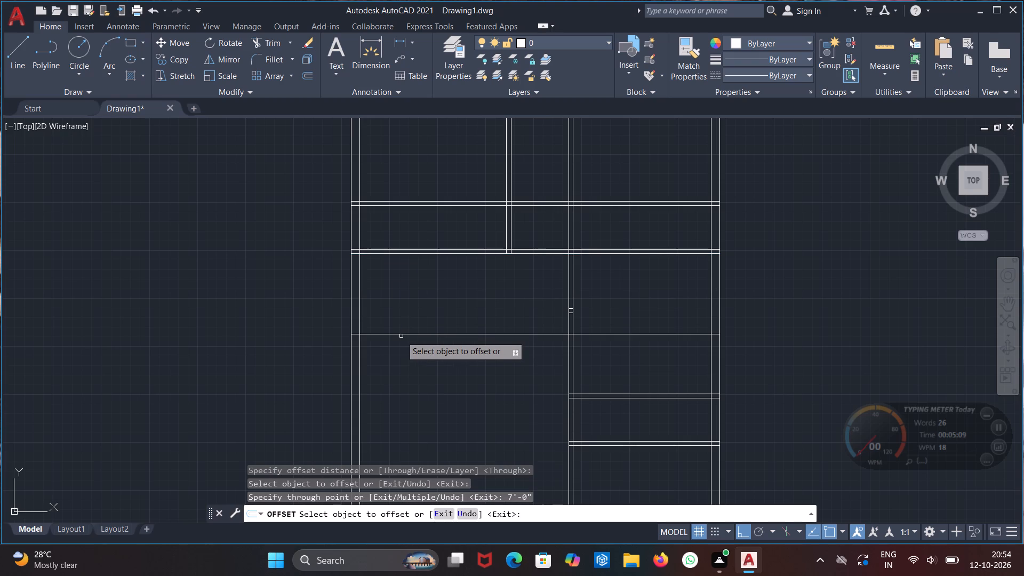
{"action": "left_click_drag", "start_coordinate": [402, 334], "coordinate": [404, 354]}
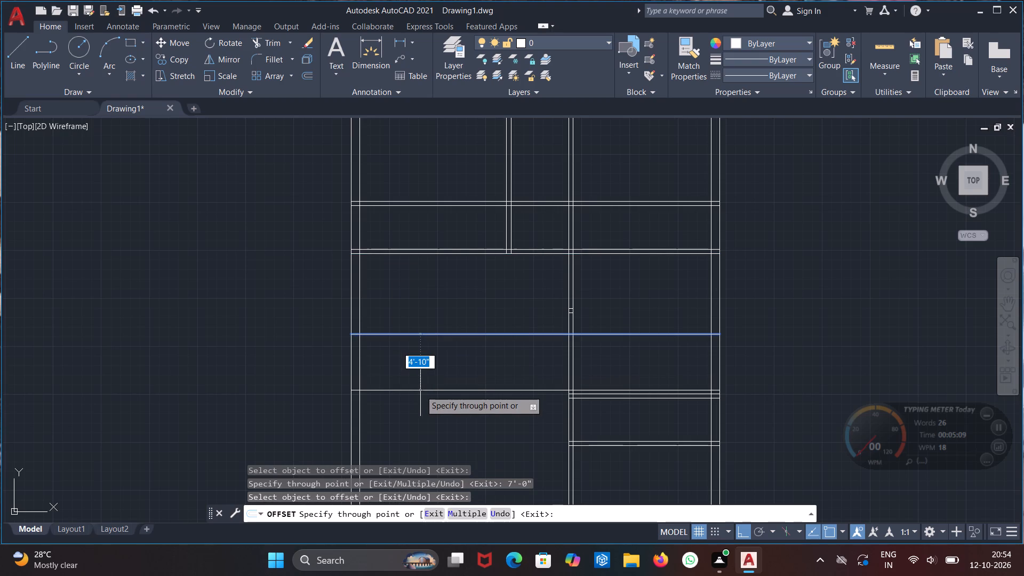
{"action": "type", "text": "4.5\""}
{"action": "key", "text": "Return"}
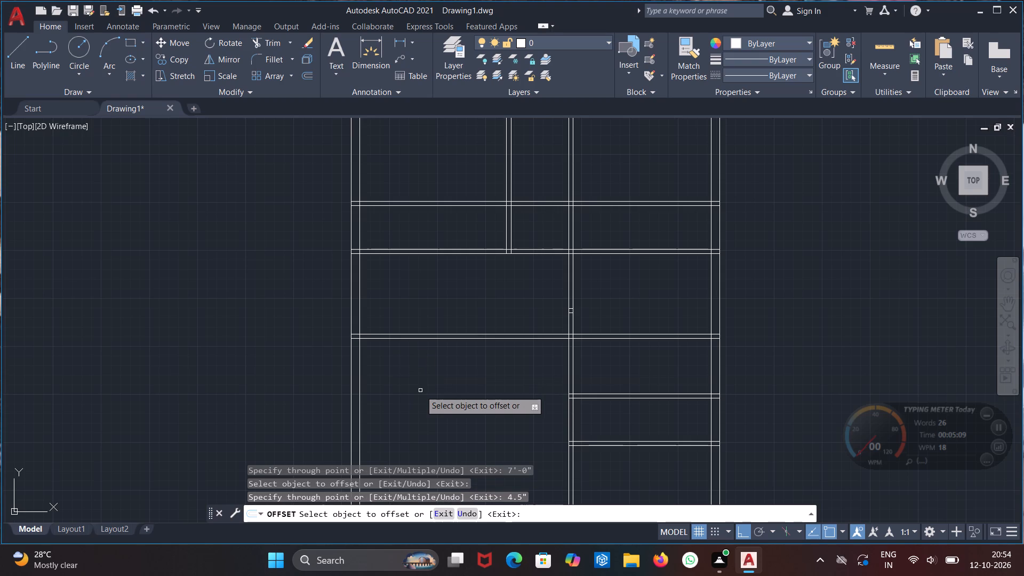
Offset the new partition's lower line 5'-0" downward, and offset the resulting line another 4.5" to form the next partition.
{"action": "left_click", "coordinate": [434, 340]}
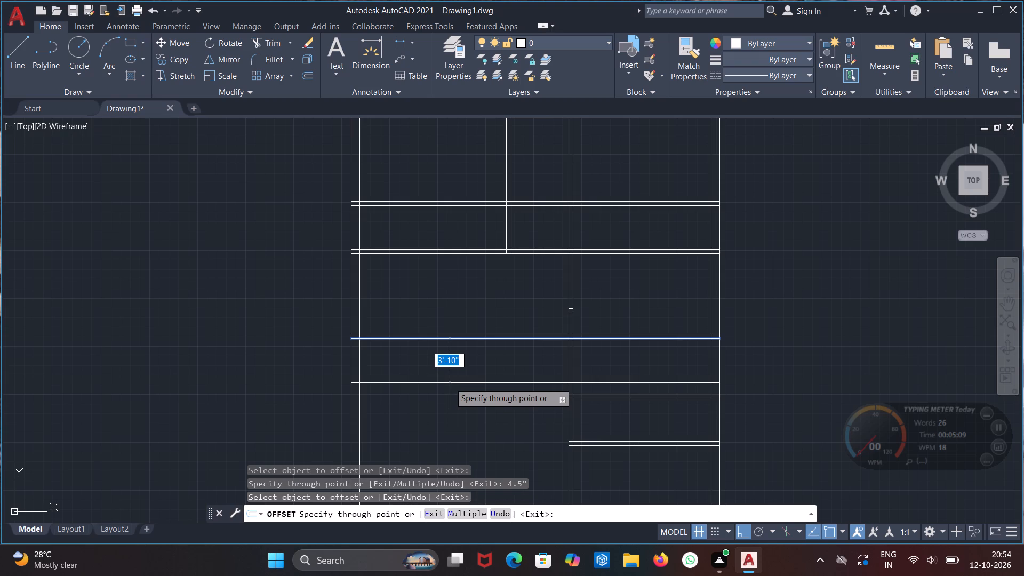
{"action": "type", "text": "5'-0\""}
{"action": "key", "text": "Return"}
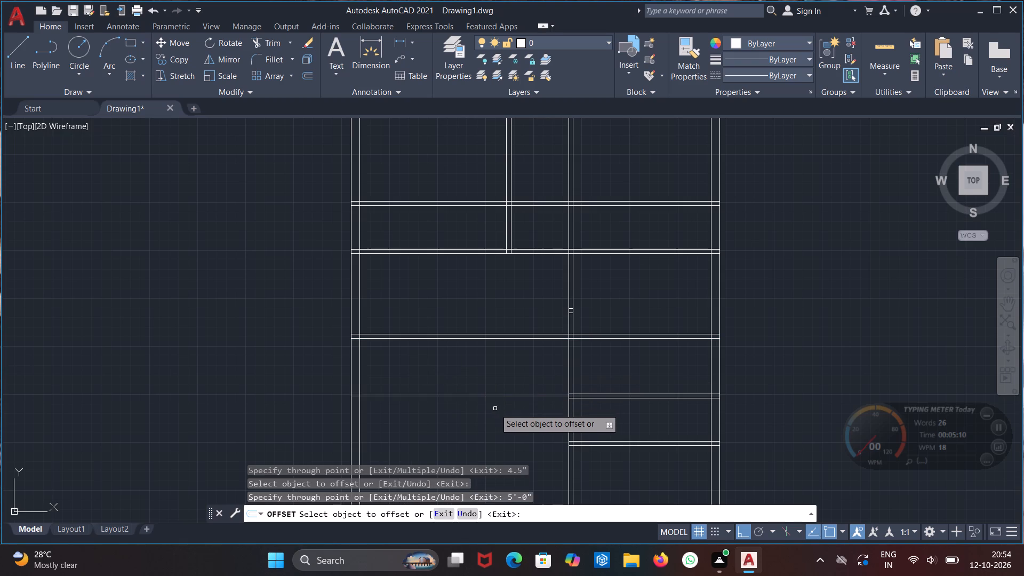
{"action": "scroll", "coordinate": [596, 399], "scroll_direction": "up", "scroll_amount": 2}
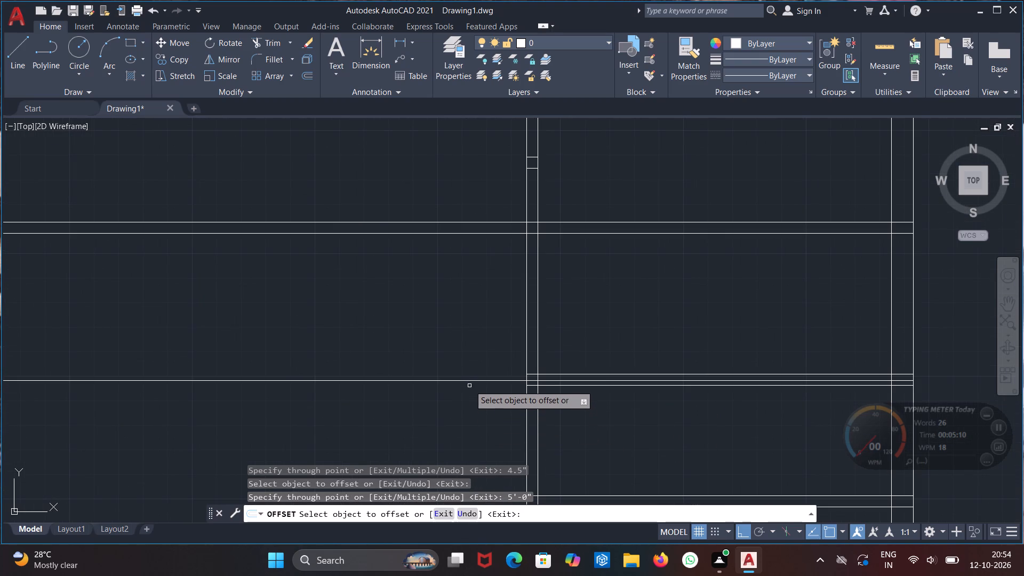
{"action": "left_click", "coordinate": [470, 381]}
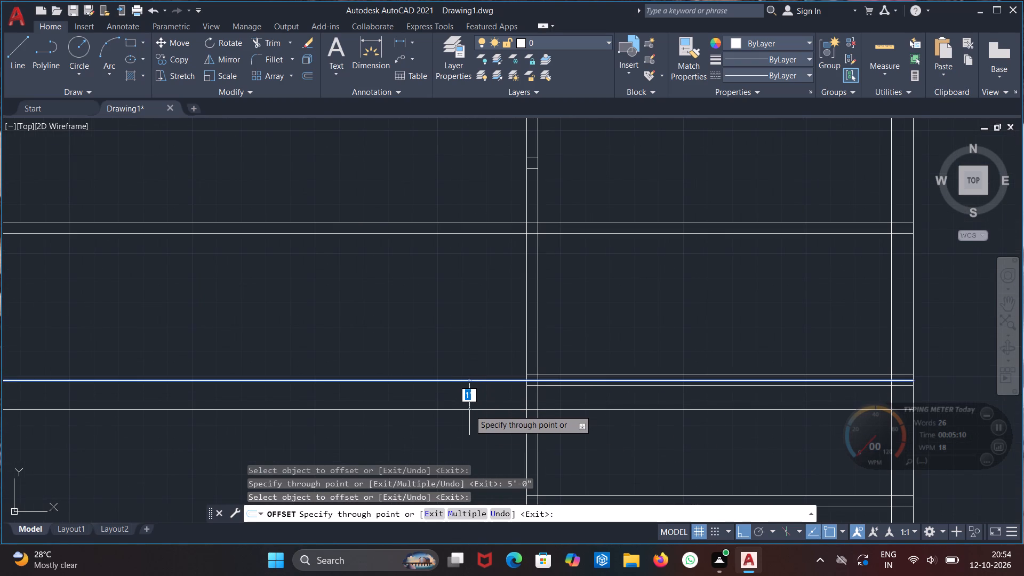
{"action": "type", "text": "4.5\""}
{"action": "key", "text": "Return"}
{"action": "key", "text": "Escape"}
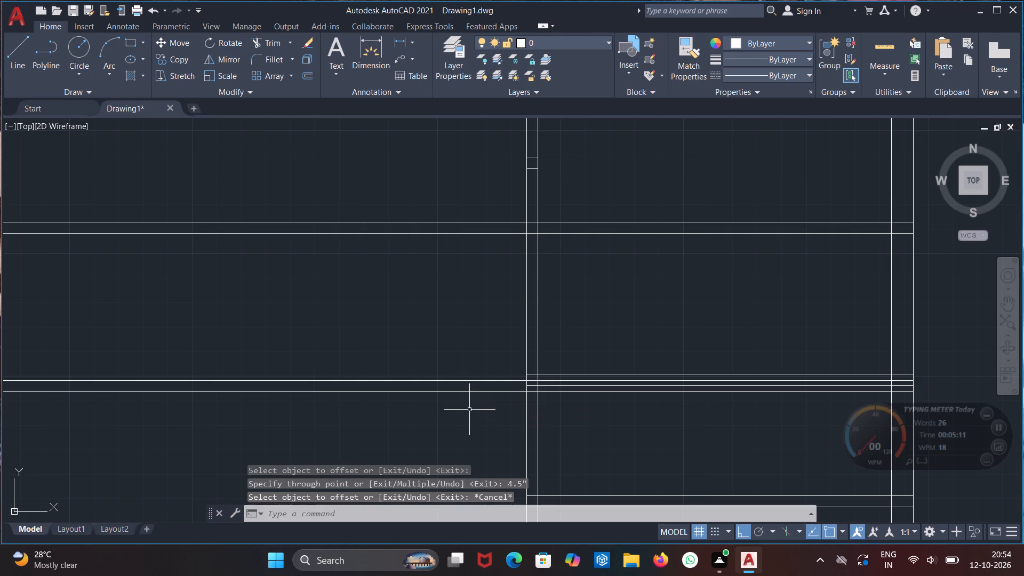
Trim the two older lines overlapping the newest partition right of the long vertical partition, including their stubs inside it.
{"action": "type", "text": "tr"}
{"action": "key", "text": "Return"}
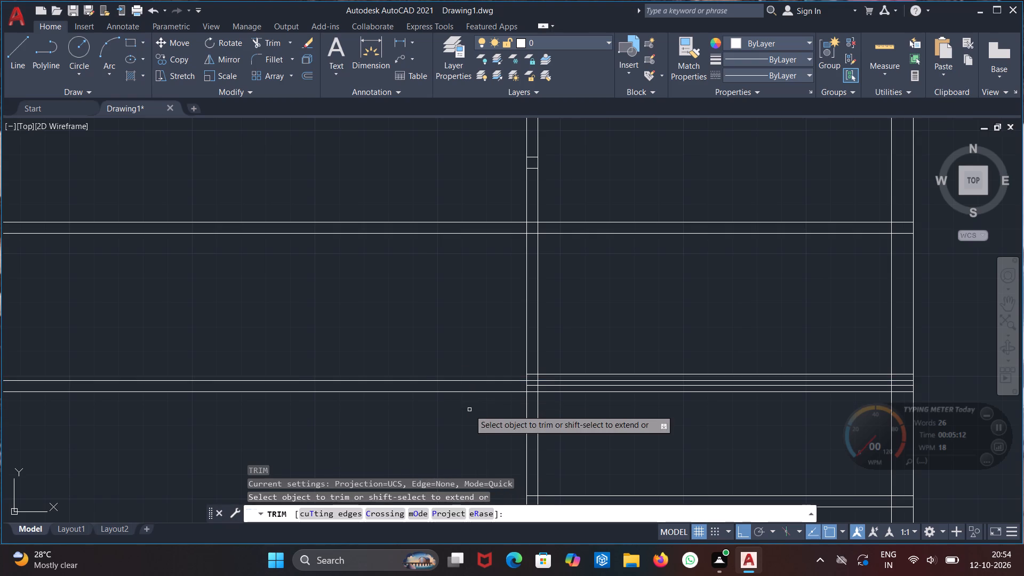
{"action": "scroll", "coordinate": [569, 395], "scroll_direction": "up", "scroll_amount": 2}
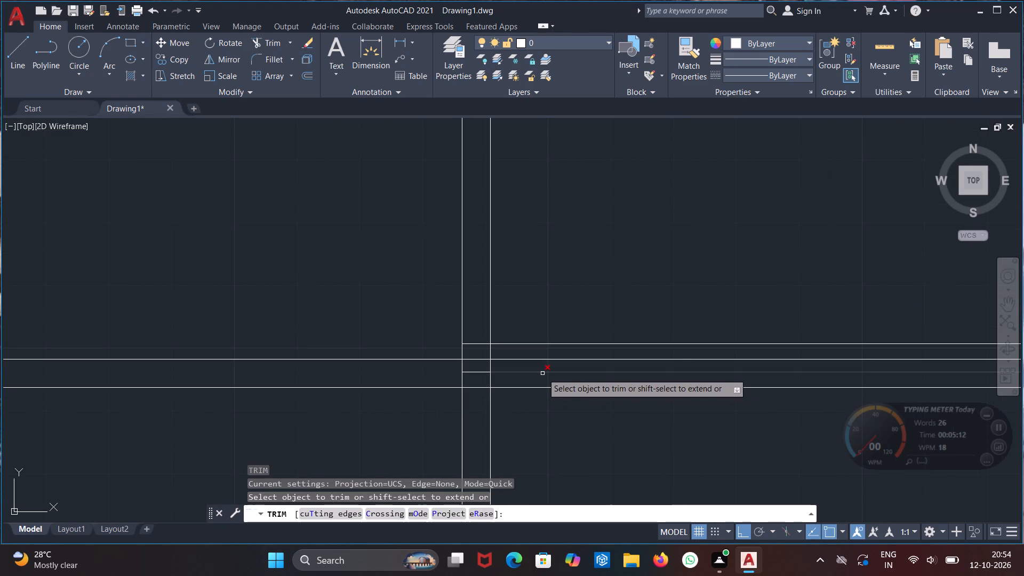
{"action": "left_click", "coordinate": [542, 373]}
{"action": "left_click", "coordinate": [526, 343]}
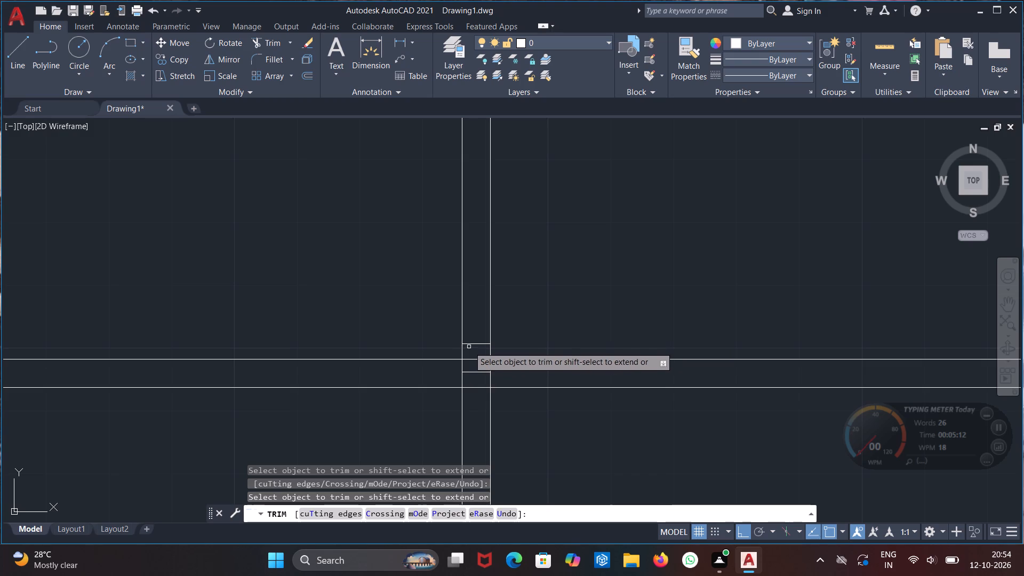
{"action": "left_click", "coordinate": [473, 345]}
{"action": "left_click", "coordinate": [476, 374]}
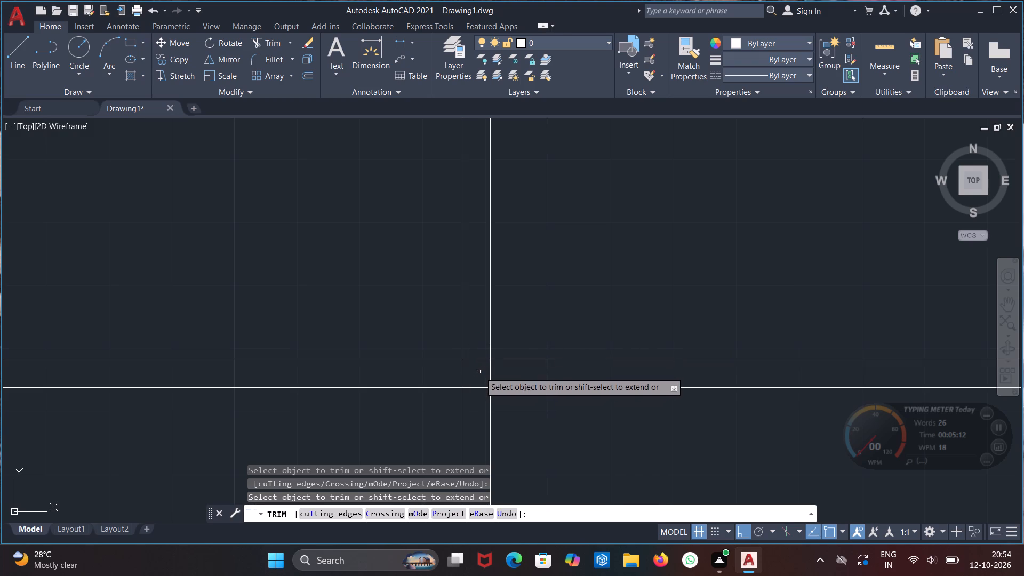
Trim the short horizontal partition below the newest one, right of the long vertical partition, along with its stubs inside the vertical.
{"action": "scroll", "coordinate": [530, 377], "scroll_direction": "down", "scroll_amount": 4}
{"action": "middle_click_drag", "start_coordinate": [553, 406], "coordinate": [545, 323]}
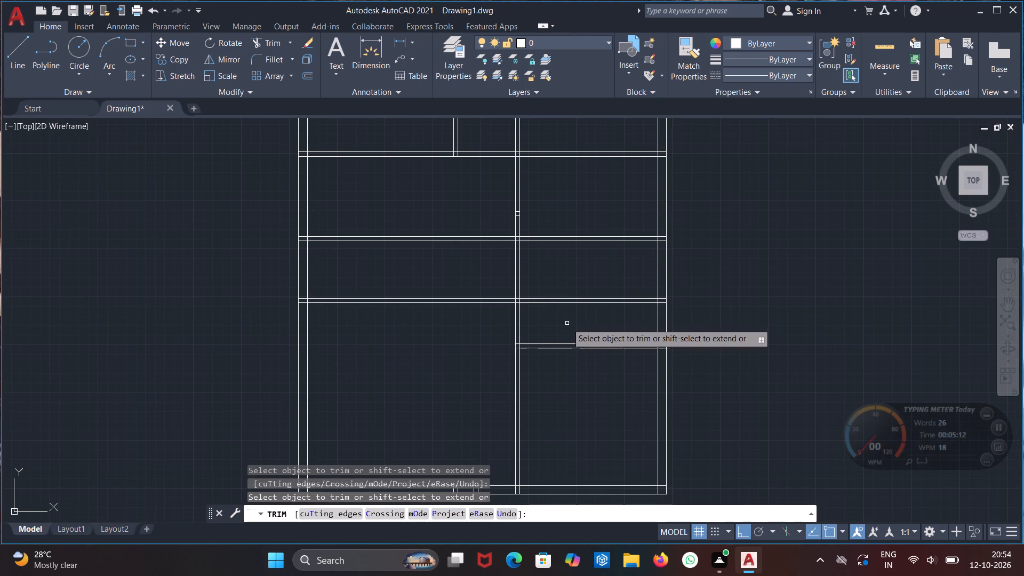
{"action": "left_click_drag", "start_coordinate": [567, 323], "coordinate": [589, 400]}
{"action": "scroll", "coordinate": [513, 346], "scroll_direction": "up", "scroll_amount": 3}
{"action": "left_click_drag", "start_coordinate": [525, 334], "coordinate": [530, 351]}
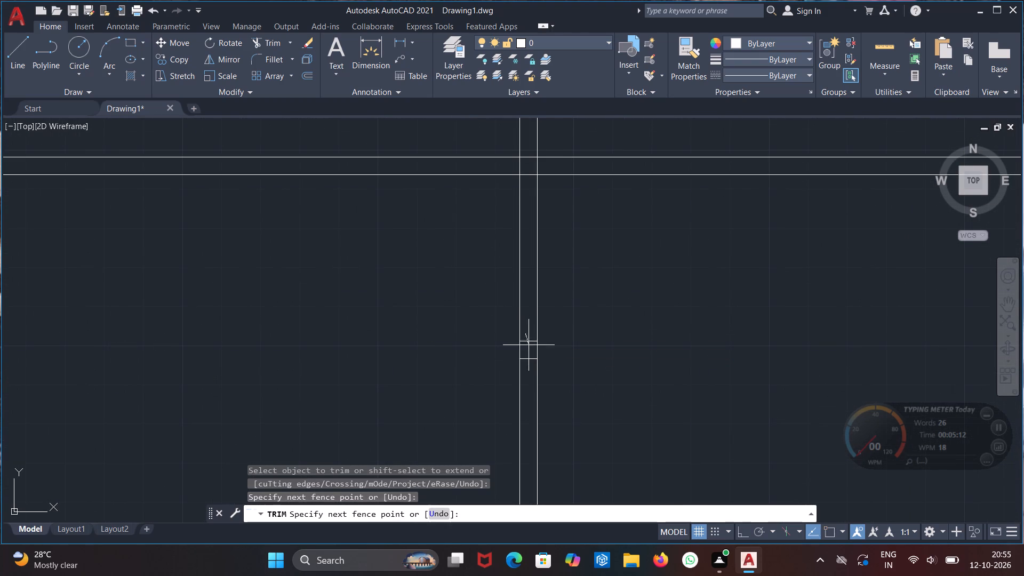
{"action": "left_click_drag", "start_coordinate": [530, 351], "coordinate": [532, 374]}
{"action": "scroll", "coordinate": [579, 343], "scroll_direction": "down", "scroll_amount": 3}
{"action": "scroll", "coordinate": [730, 345], "scroll_direction": "up", "scroll_amount": 4}
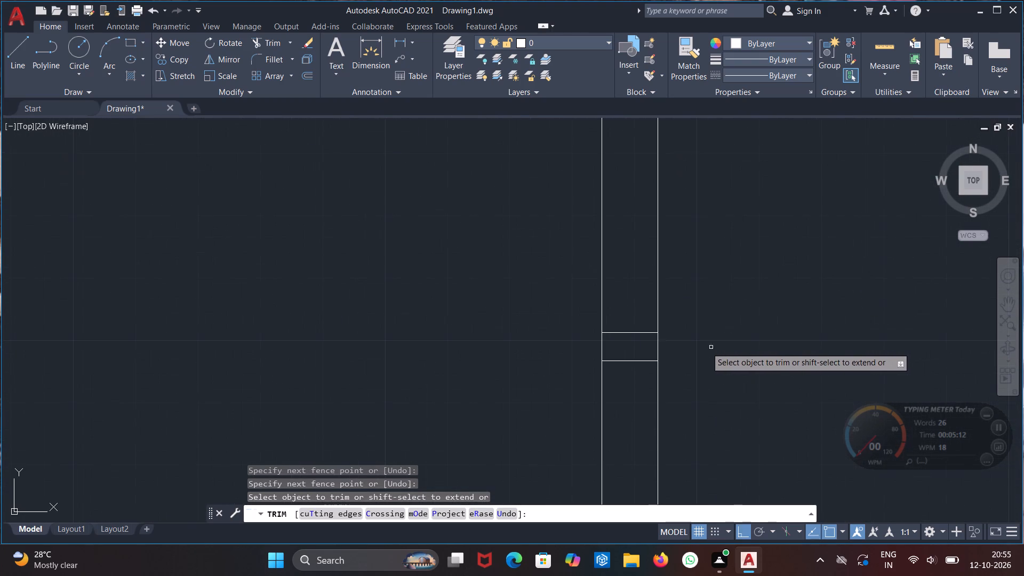
{"action": "left_click_drag", "start_coordinate": [623, 320], "coordinate": [635, 397]}
{"action": "scroll", "coordinate": [573, 387], "scroll_direction": "down", "scroll_amount": 4}
{"action": "middle_click_drag", "start_coordinate": [452, 385], "coordinate": [606, 326]}
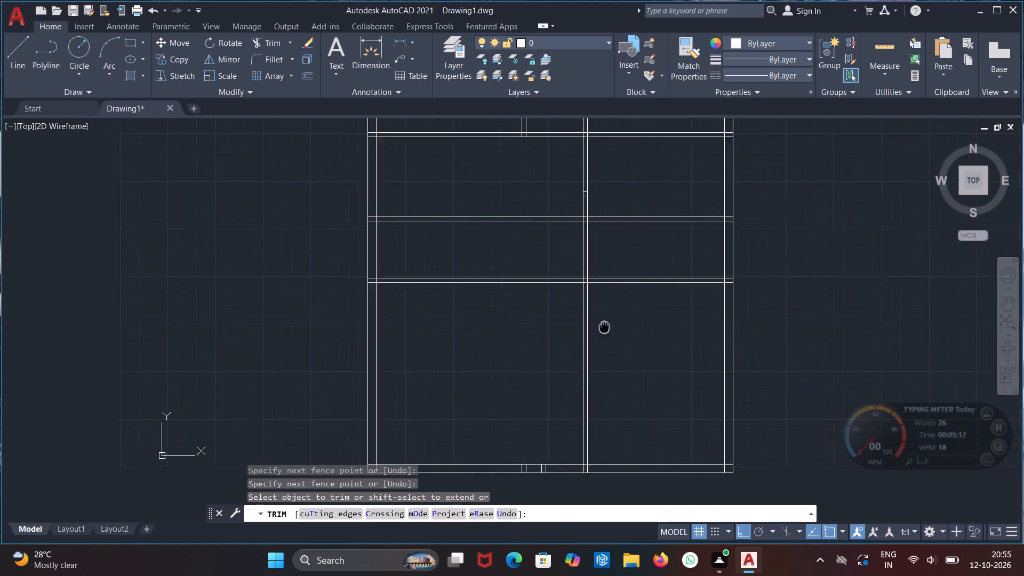
{"action": "middle_click_drag", "start_coordinate": [606, 326], "coordinate": [617, 325]}
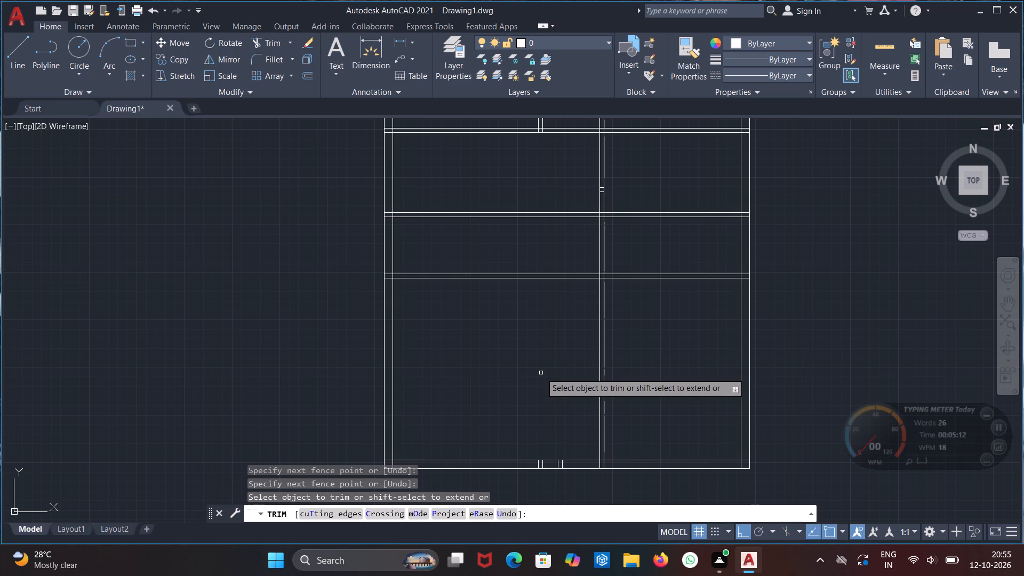
{"action": "key", "text": "Escape"}
Offset the lowest partition's lower line 10'-0" downward, and offset that new line 4.5" to form another full-width partition.
{"action": "type", "text": "off"}
{"action": "key", "text": "Return"}
{"action": "key", "text": "Return"}
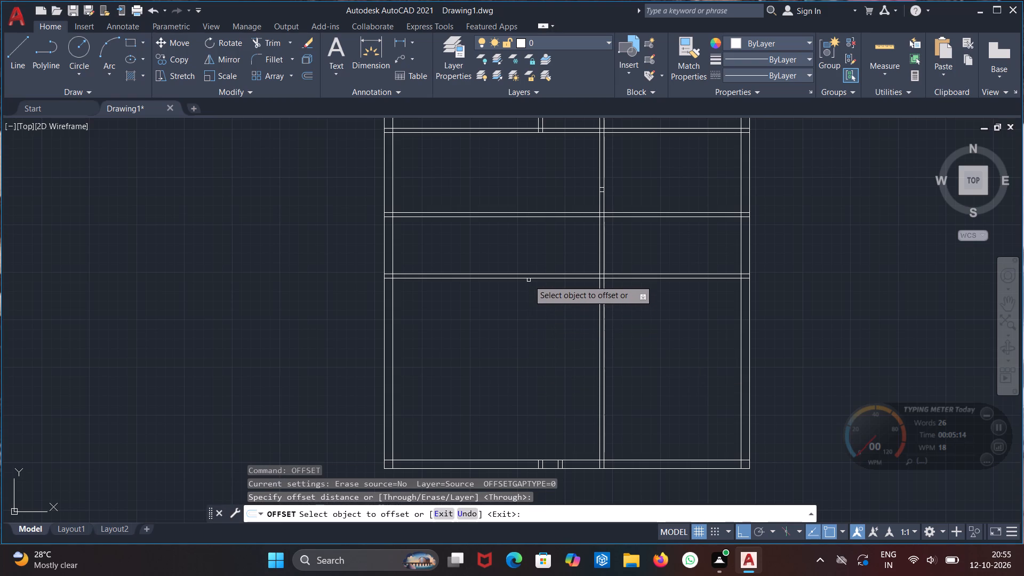
{"action": "left_click", "coordinate": [529, 280]}
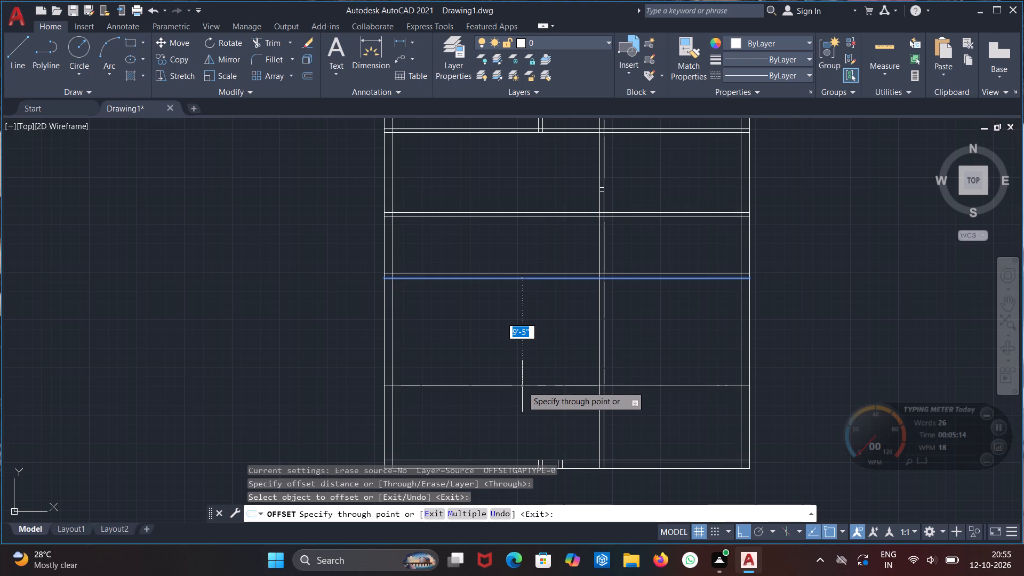
{"action": "type", "text": "10'-0\""}
{"action": "key", "text": "Return"}
{"action": "key", "text": "Return"}
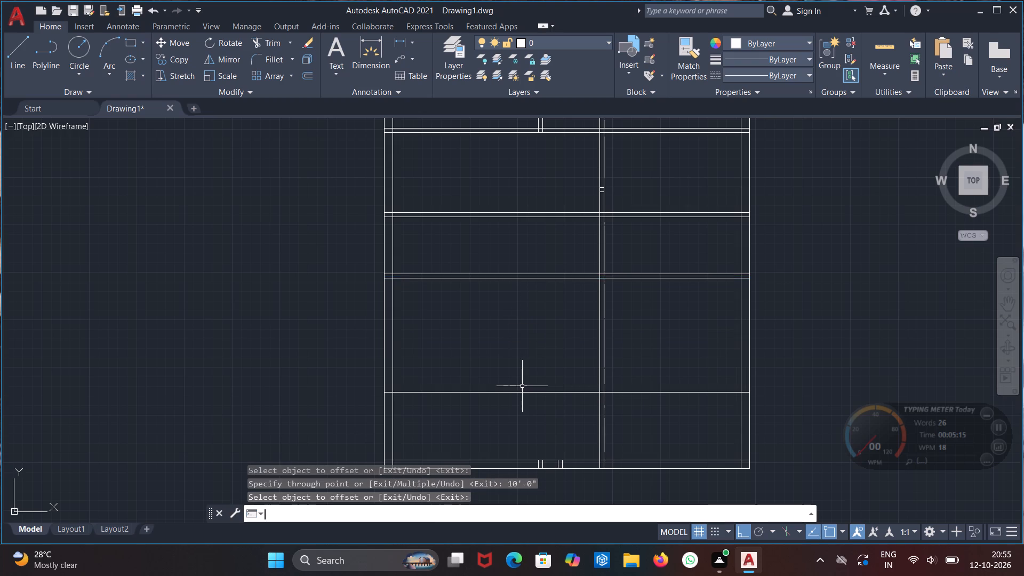
{"action": "key", "text": "Escape"}
{"action": "type", "text": "off"}
{"action": "key", "text": "Return"}
{"action": "key", "text": "Return"}
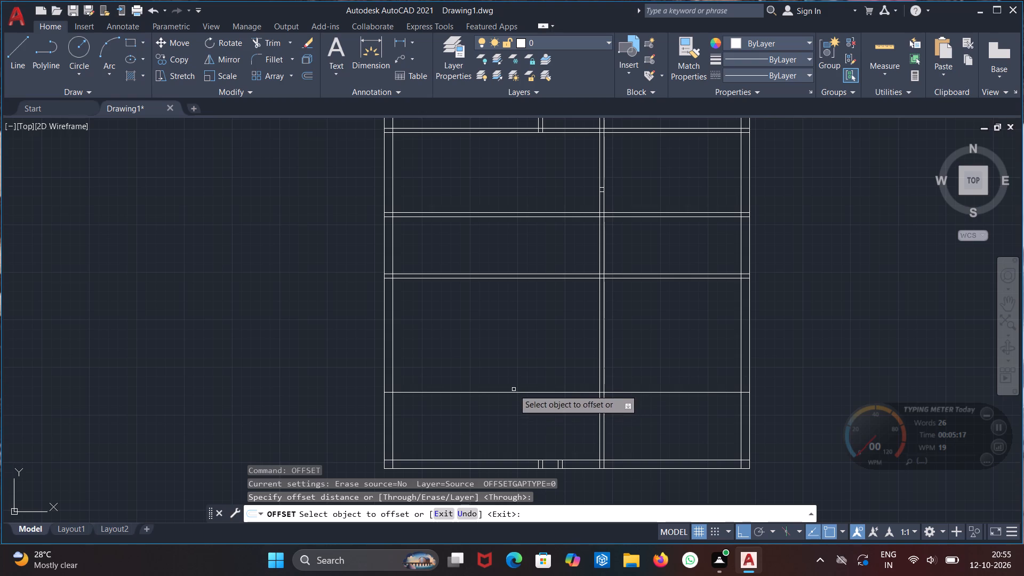
{"action": "left_click_drag", "start_coordinate": [509, 393], "coordinate": [509, 405]}
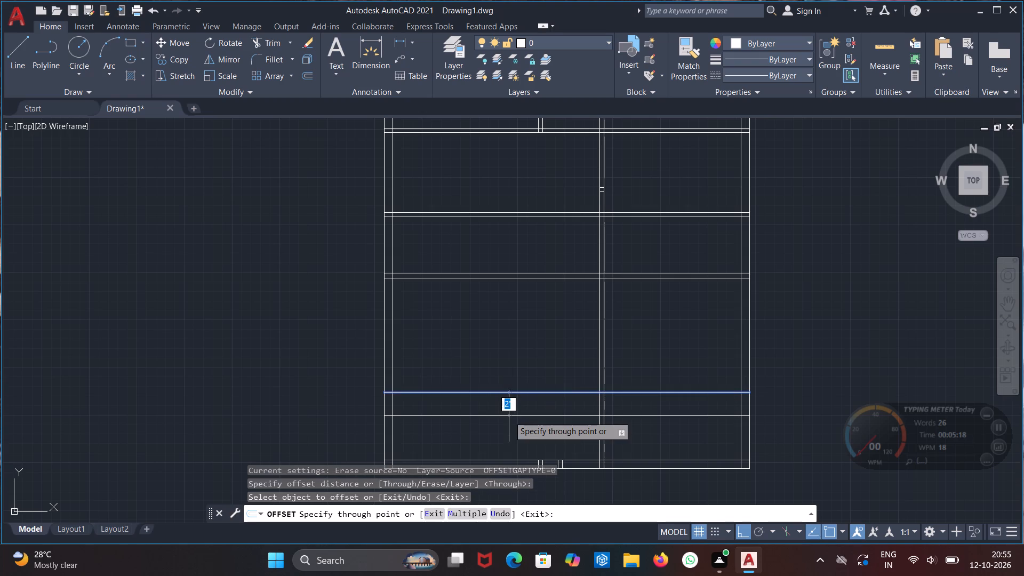
{"action": "type", "text": "4.5\""}
{"action": "key", "text": "Return"}
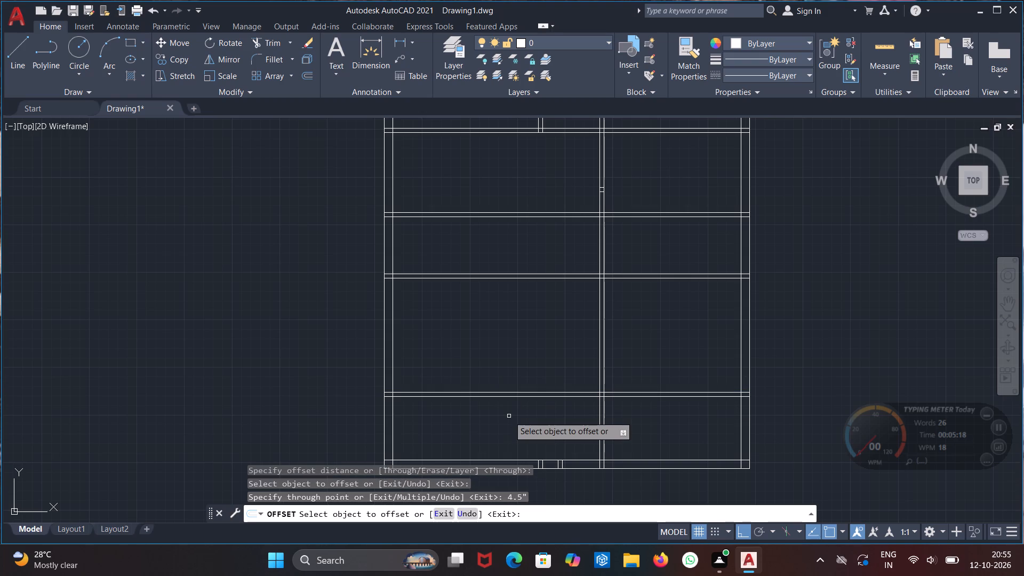
{"action": "middle_click_drag", "start_coordinate": [507, 421], "coordinate": [482, 315]}
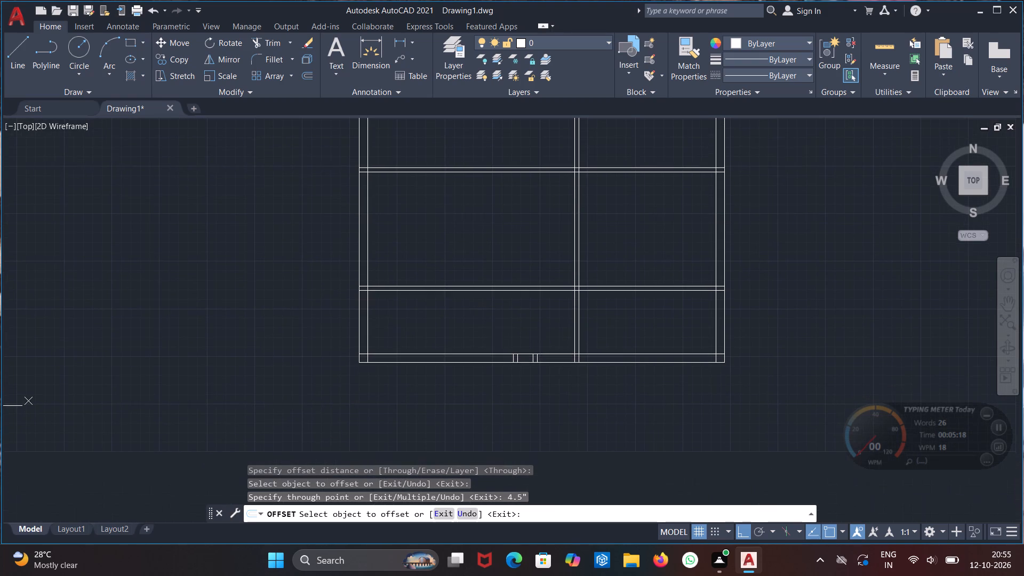
{"action": "scroll", "coordinate": [512, 355], "scroll_direction": "up", "scroll_amount": 3}
{"action": "key", "text": "Escape"}
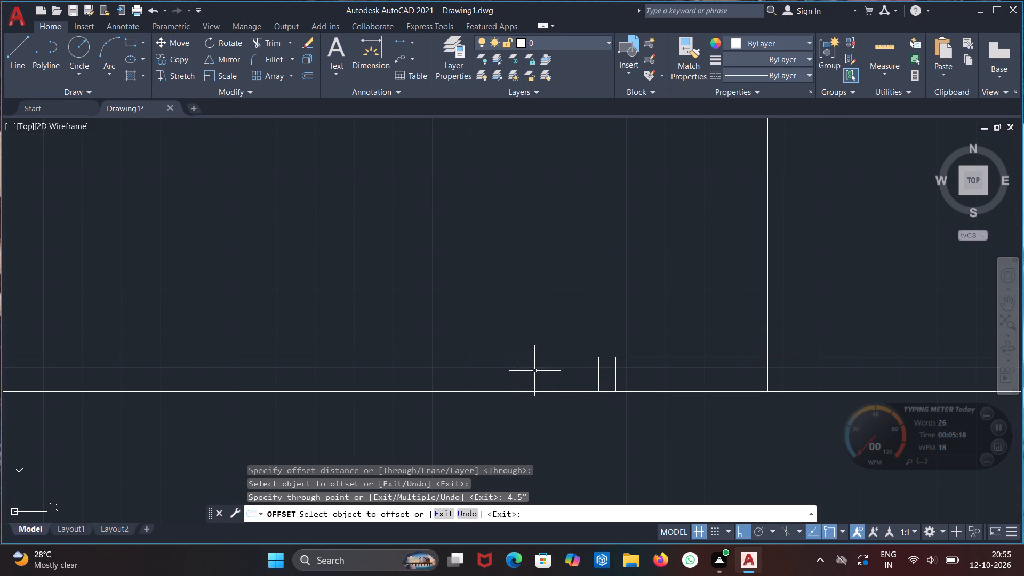
Trim the four short vertical line fragments inside the bottom outer wall, left of the long vertical partition.
{"action": "key", "text": "t"}
{"action": "key", "text": "r"}
{"action": "key", "text": "Return"}
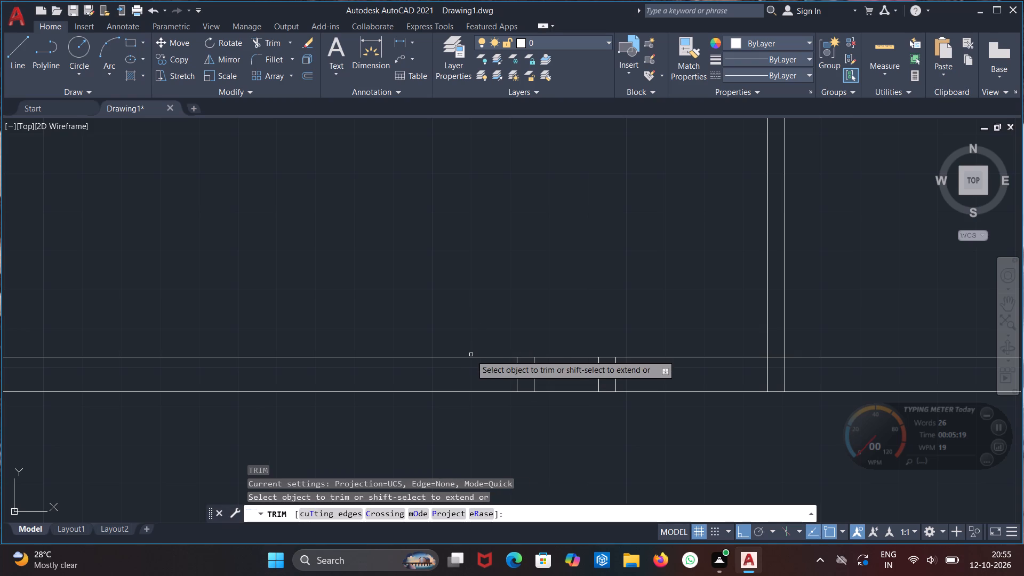
{"action": "left_click_drag", "start_coordinate": [482, 377], "coordinate": [641, 371]}
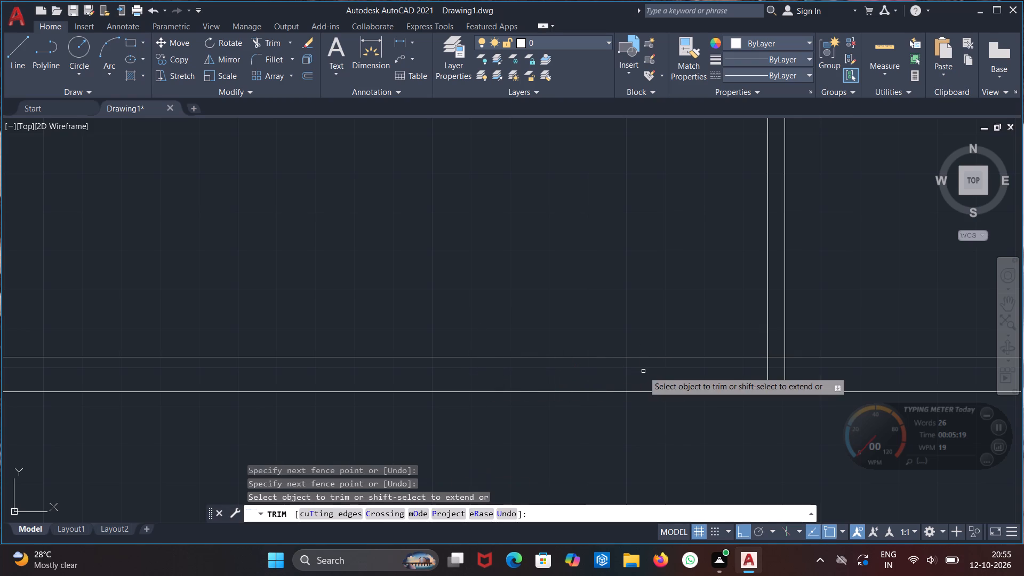
Trim the bottom outer wall's inner line between the left outer wall and the long vertical partition.
{"action": "scroll", "coordinate": [564, 317], "scroll_direction": "down", "scroll_amount": 3}
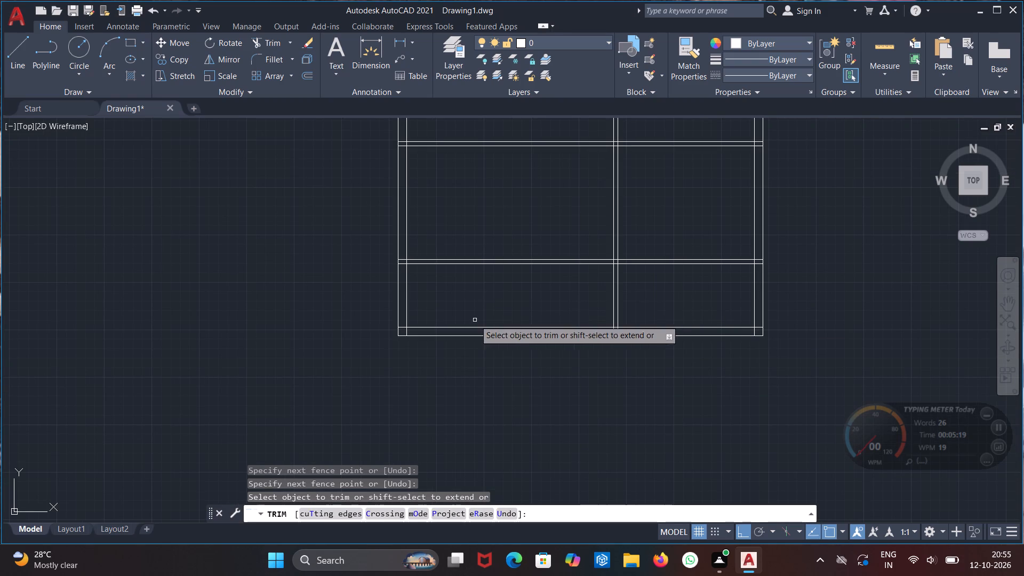
{"action": "scroll", "coordinate": [475, 320], "scroll_direction": "up", "scroll_amount": 2}
{"action": "left_click", "coordinate": [472, 331]}
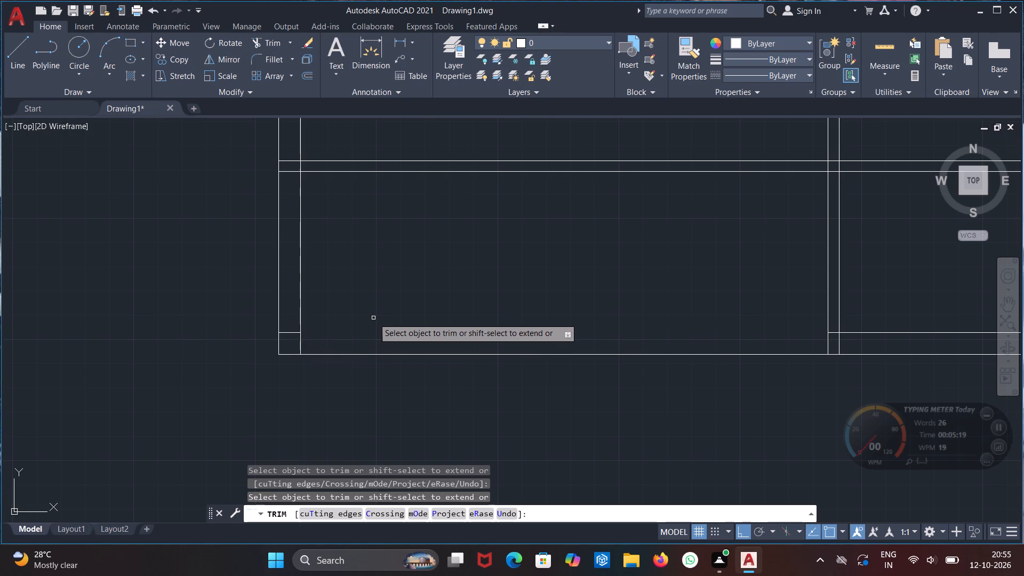
Trim the left outer wall's inner line below the lowest full-width partition, along with the short horizontal stub in the bottom-left corner.
{"action": "middle_click_drag", "start_coordinate": [432, 267], "coordinate": [408, 317]}
{"action": "scroll", "coordinate": [408, 313], "scroll_direction": "down", "scroll_amount": 1}
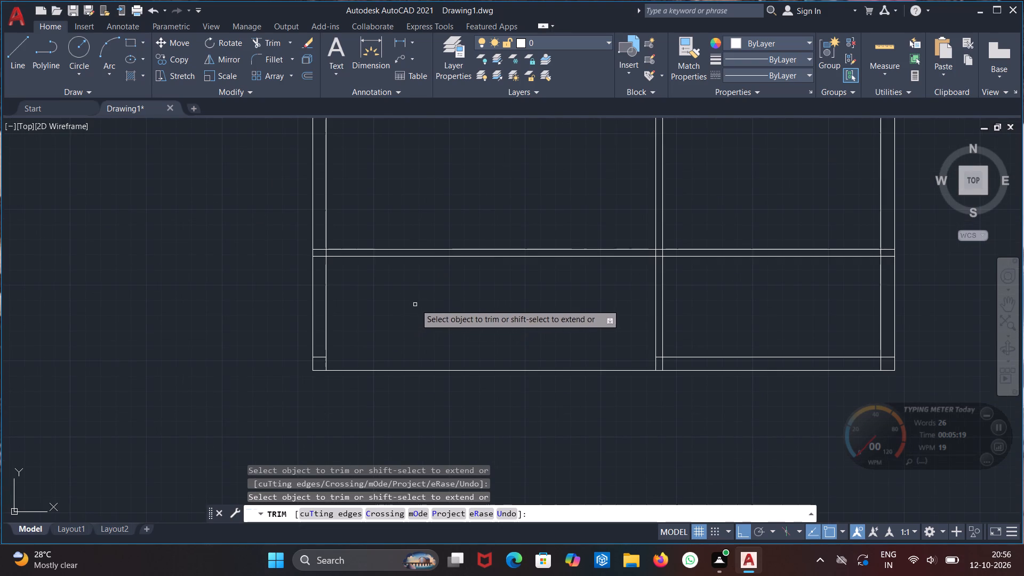
{"action": "middle_click_drag", "start_coordinate": [421, 298], "coordinate": [401, 402]}
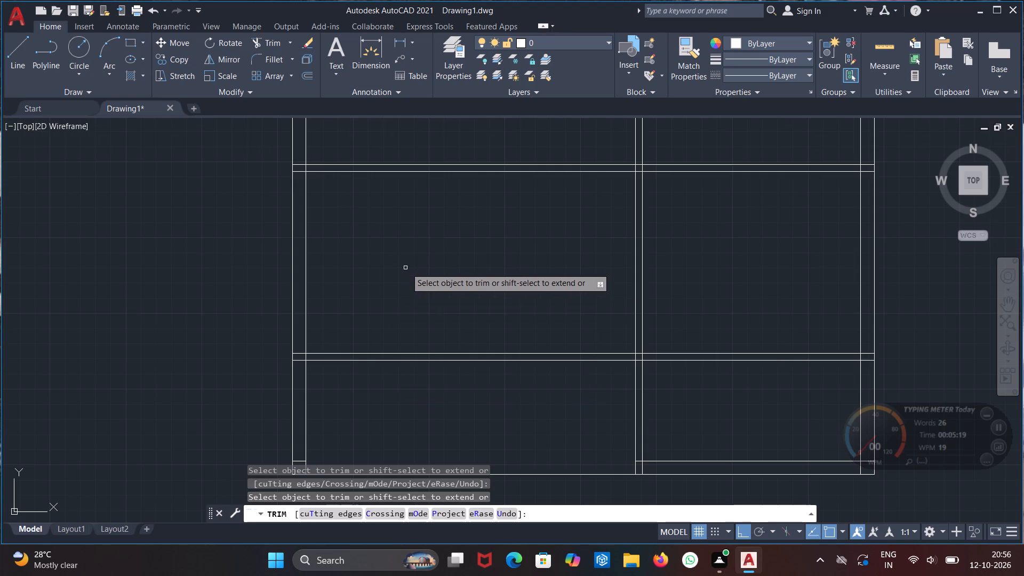
{"action": "scroll", "coordinate": [406, 268], "scroll_direction": "down", "scroll_amount": 2}
{"action": "middle_click_drag", "start_coordinate": [415, 262], "coordinate": [383, 346]}
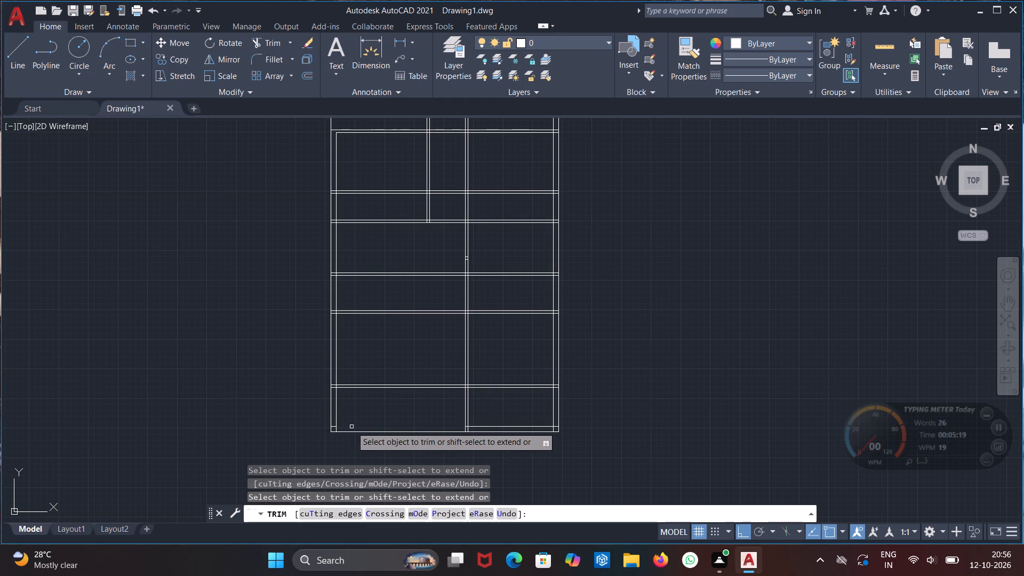
{"action": "scroll", "coordinate": [345, 435], "scroll_direction": "up", "scroll_amount": 2}
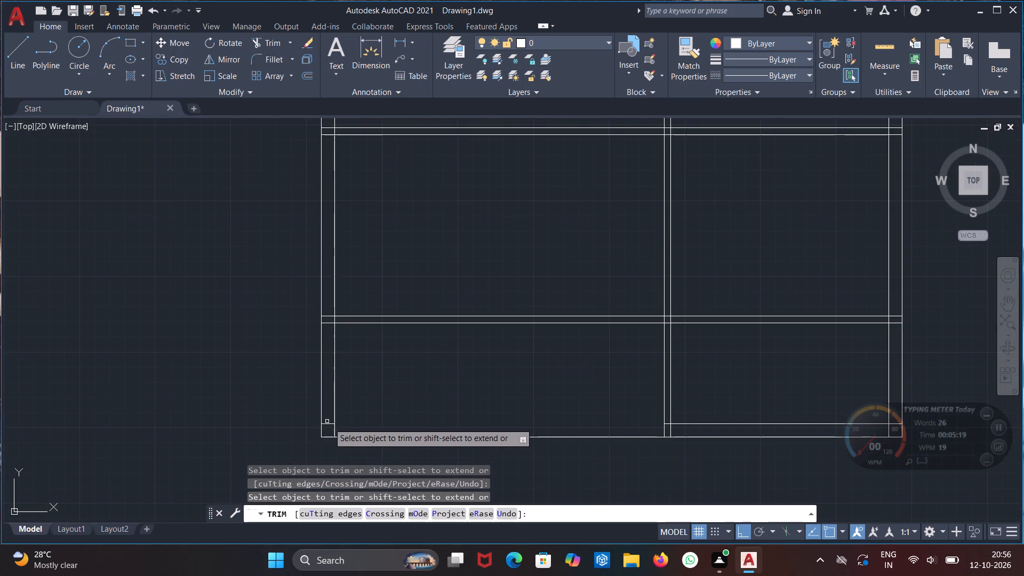
{"action": "scroll", "coordinate": [330, 428], "scroll_direction": "up", "scroll_amount": 1}
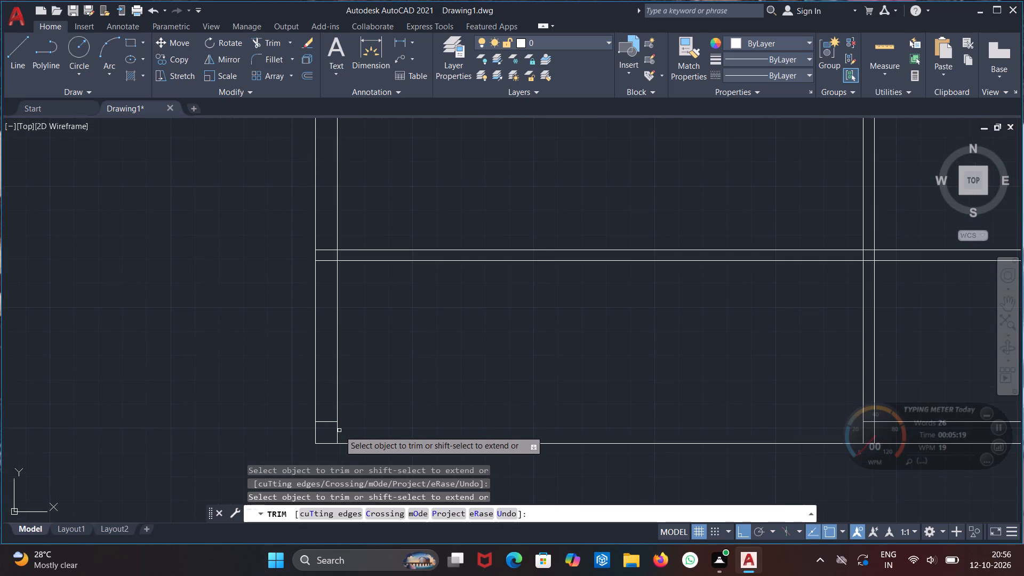
{"action": "left_click", "coordinate": [337, 431]}
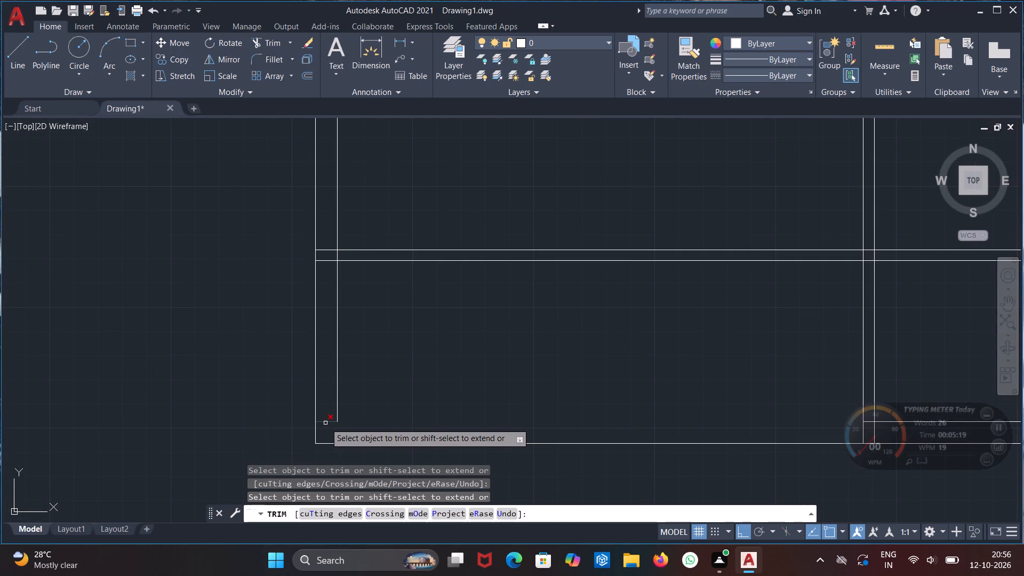
{"action": "left_click", "coordinate": [325, 423]}
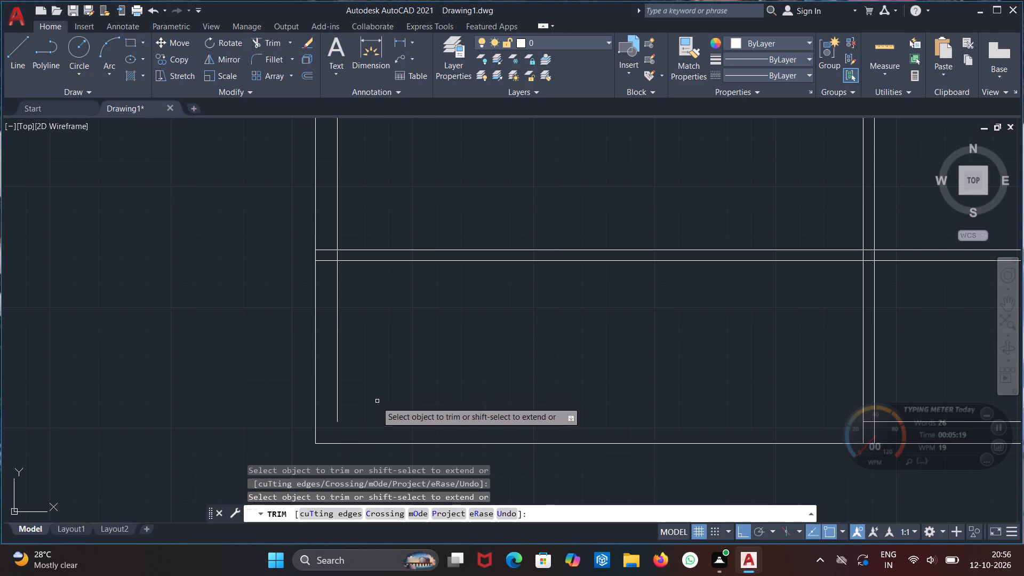
{"action": "left_click", "coordinate": [338, 401]}
{"action": "scroll", "coordinate": [387, 359], "scroll_direction": "down", "scroll_amount": 4}
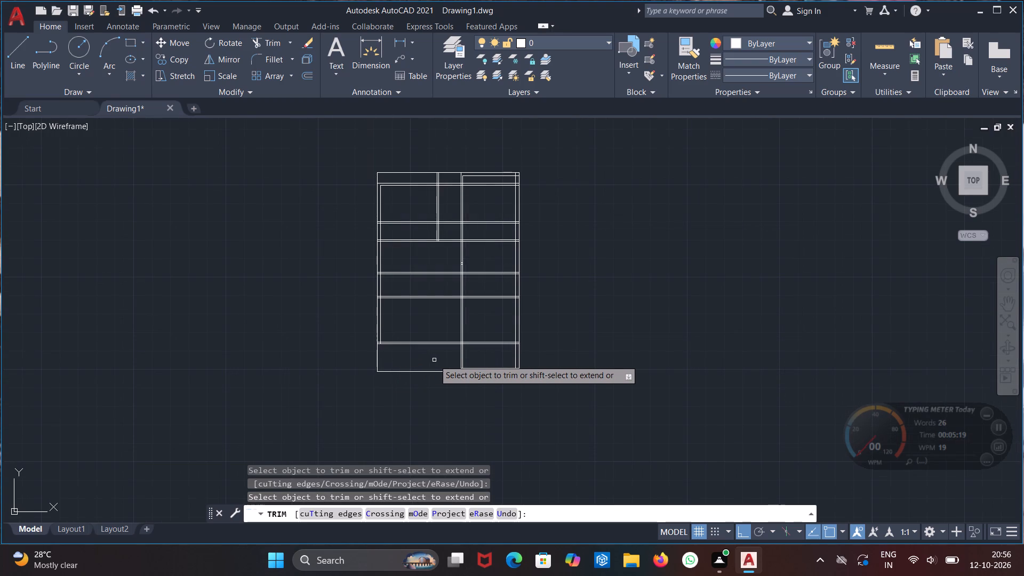
{"action": "scroll", "coordinate": [434, 360], "scroll_direction": "up", "scroll_amount": 1}
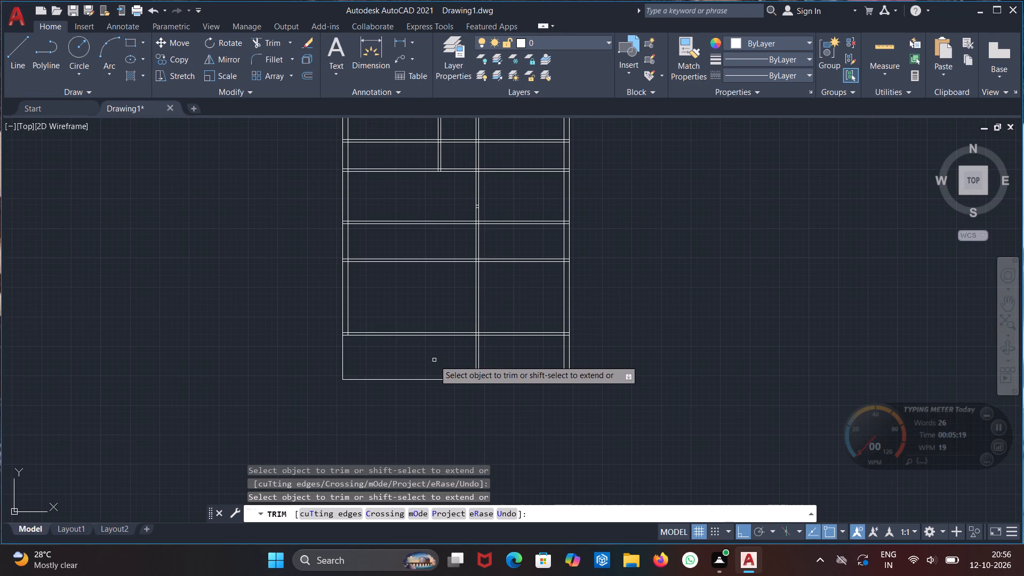
{"action": "scroll", "coordinate": [434, 360], "scroll_direction": "up", "scroll_amount": 1}
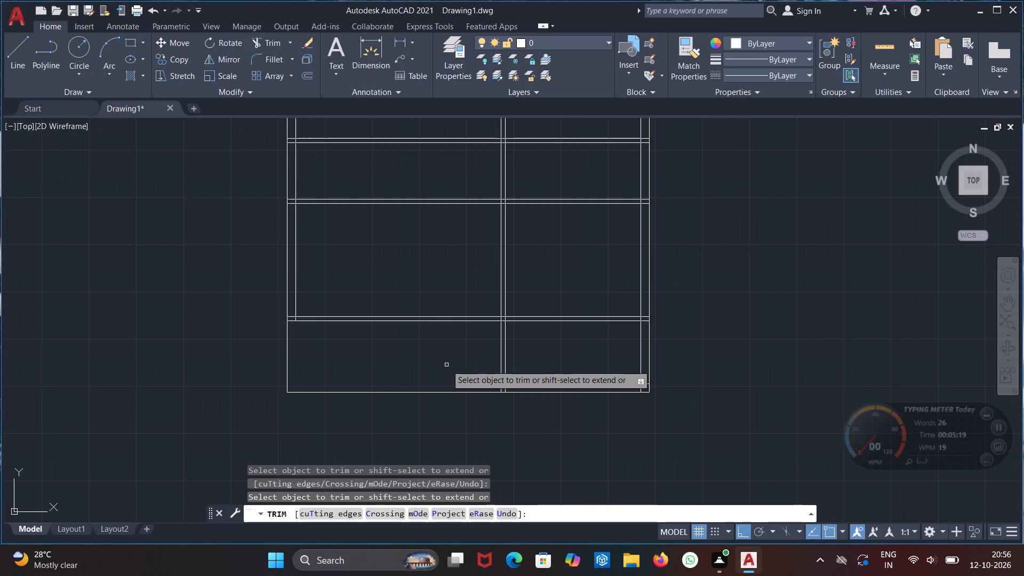
{"action": "scroll", "coordinate": [475, 401], "scroll_direction": "down", "scroll_amount": 1}
{"action": "scroll", "coordinate": [475, 401], "scroll_direction": "up", "scroll_amount": 1}
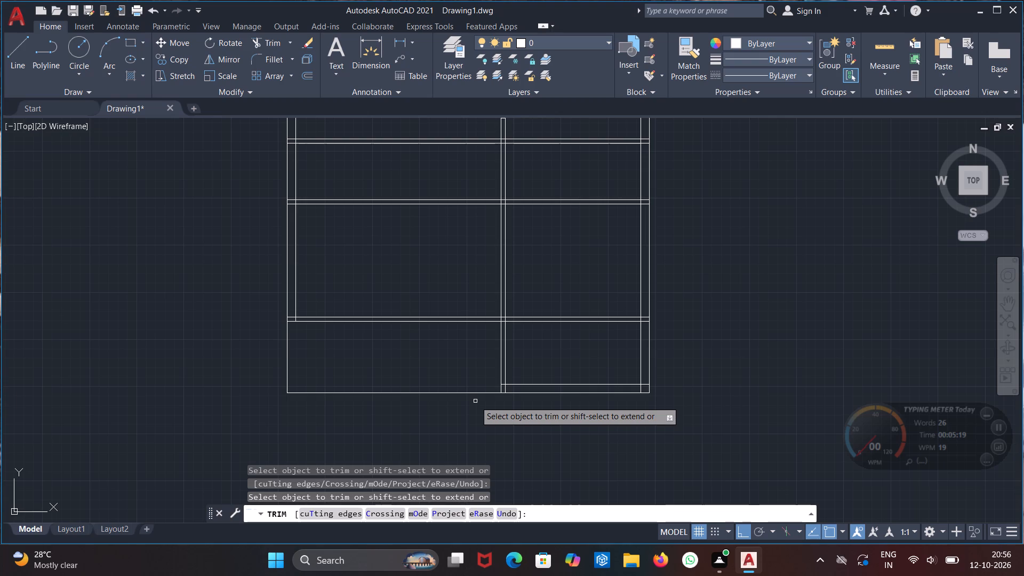
{"action": "key", "text": "Escape"}
Measure the vertical distance from the lowest partition's lower line to the bottom outline at the left edge.
{"action": "left_click", "coordinate": [362, 56]}
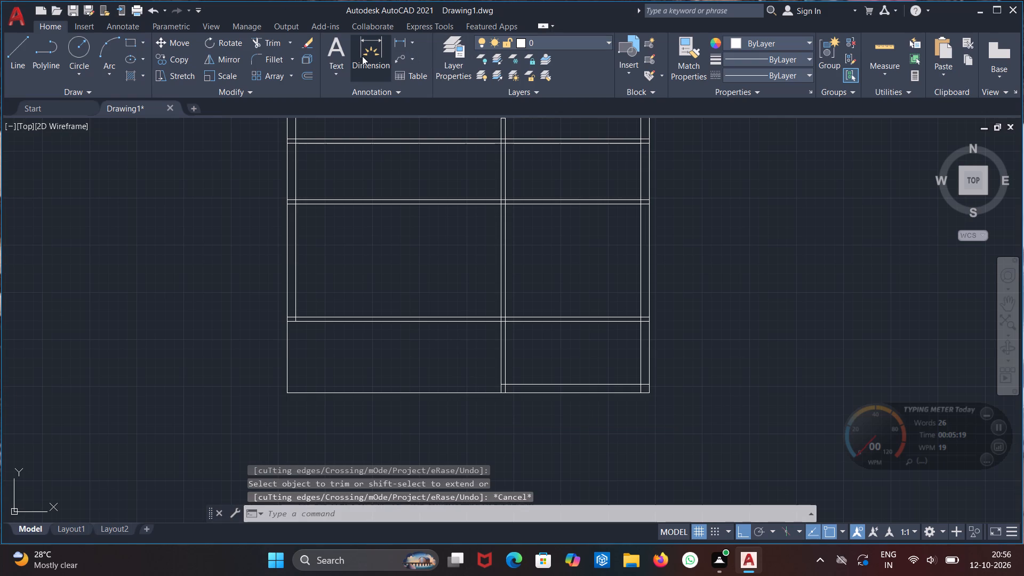
{"action": "left_click", "coordinate": [286, 323]}
{"action": "left_click", "coordinate": [287, 390]}
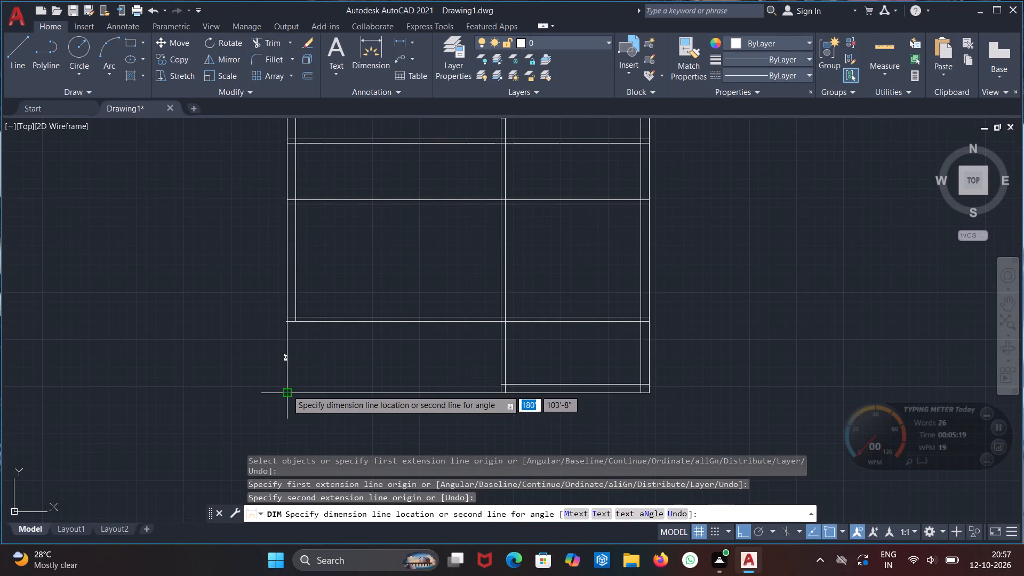
{"action": "scroll", "coordinate": [338, 366], "scroll_direction": "up", "scroll_amount": 3}
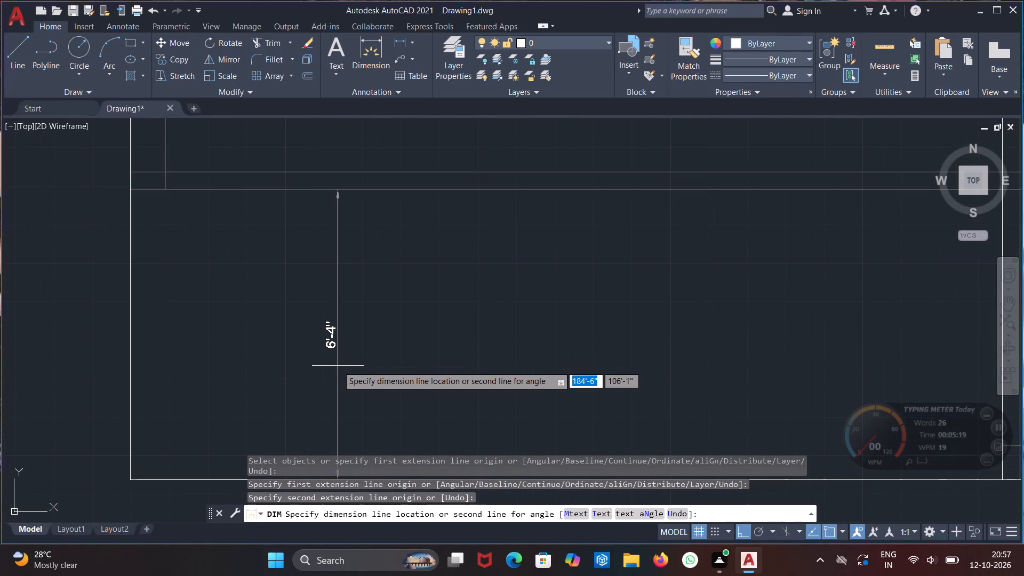
{"action": "key", "text": "Escape"}
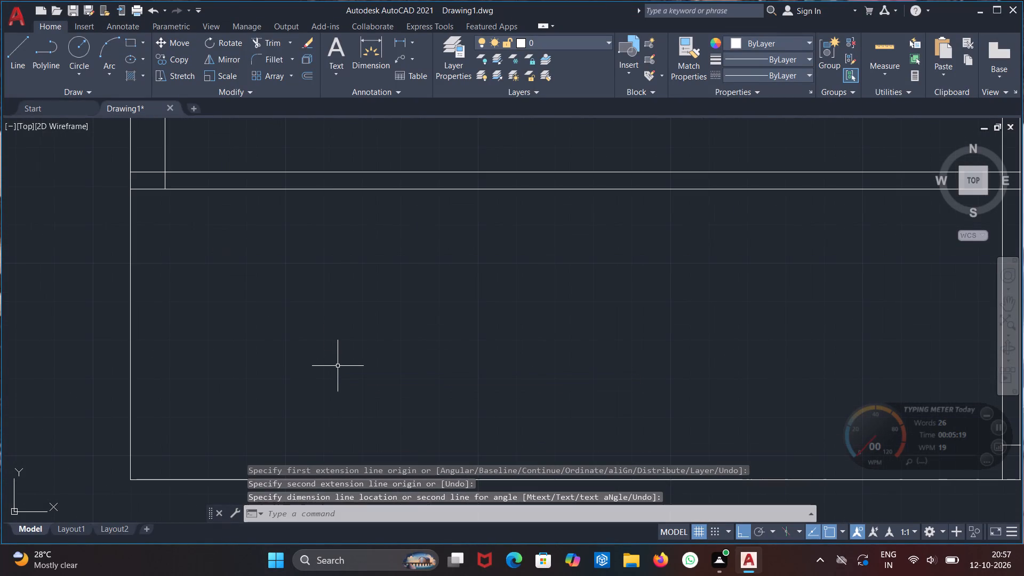
Move the full-width bottom outline line about 2'-9" straight up toward the lowest partition.
{"action": "scroll", "coordinate": [352, 348], "scroll_direction": "down", "scroll_amount": 3}
{"action": "scroll", "coordinate": [353, 350], "scroll_direction": "up", "scroll_amount": 1}
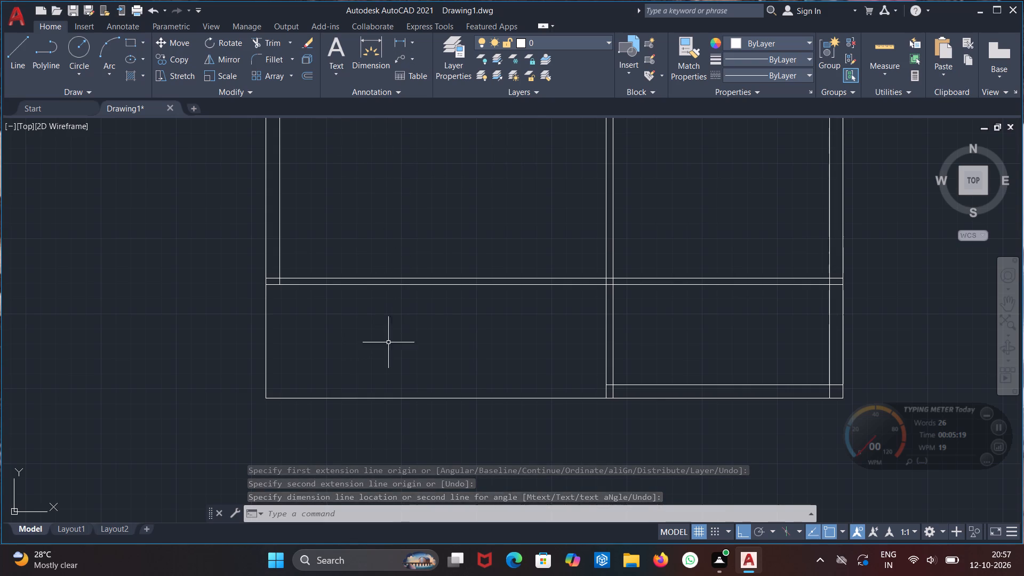
{"action": "left_click", "coordinate": [370, 397]}
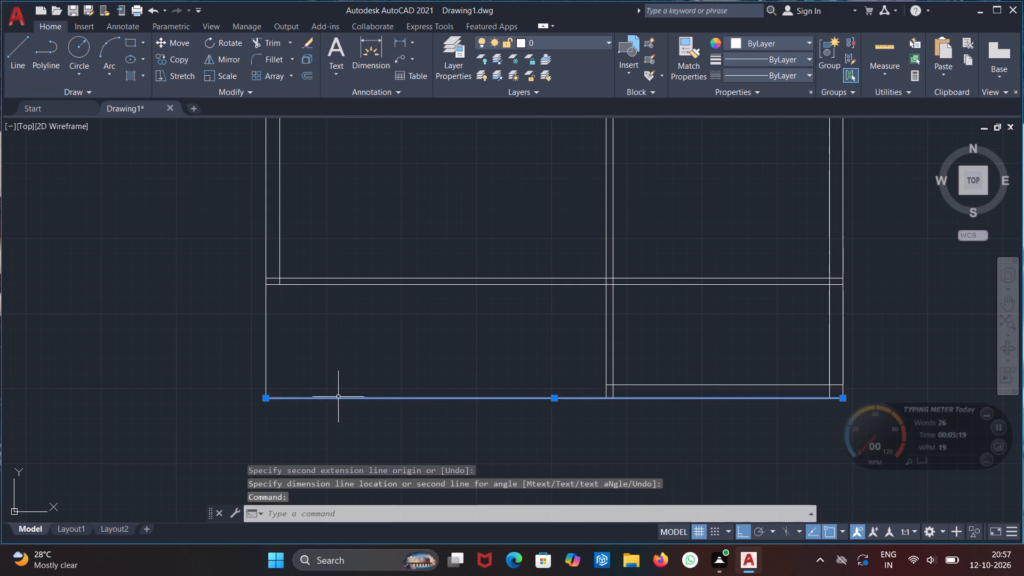
{"action": "left_click", "coordinate": [266, 397]}
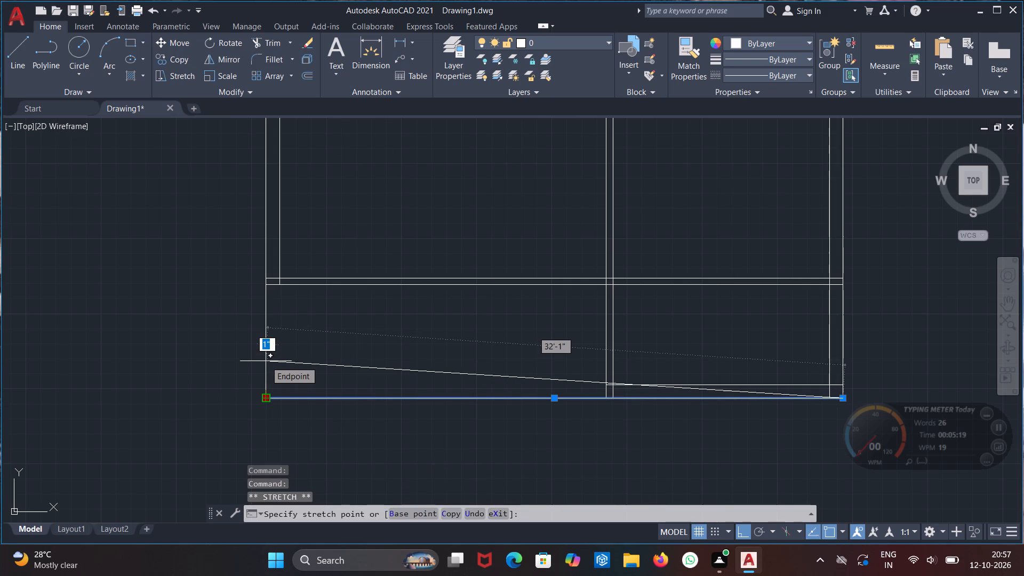
{"action": "key", "text": "Escape"}
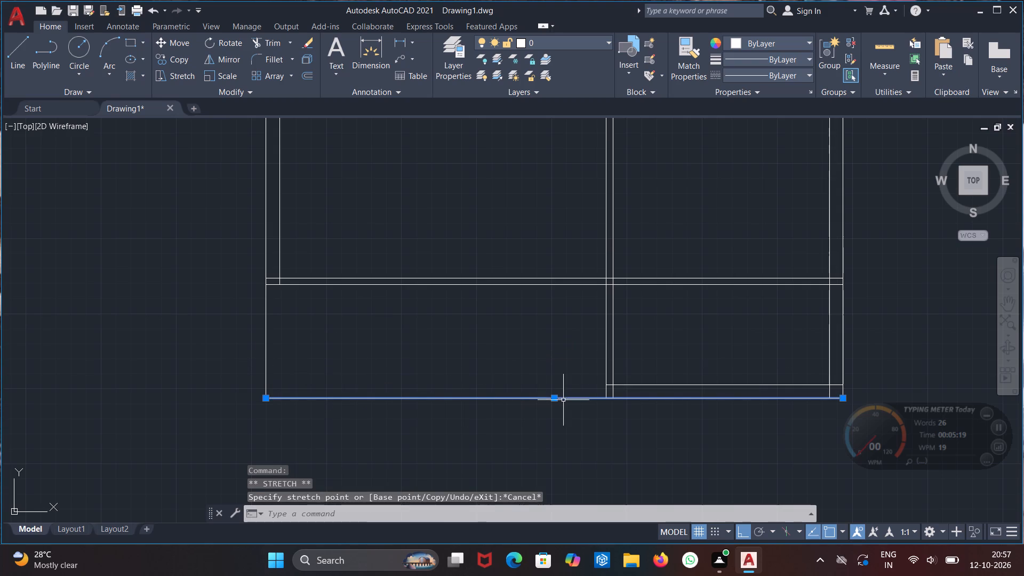
{"action": "left_click", "coordinate": [555, 399]}
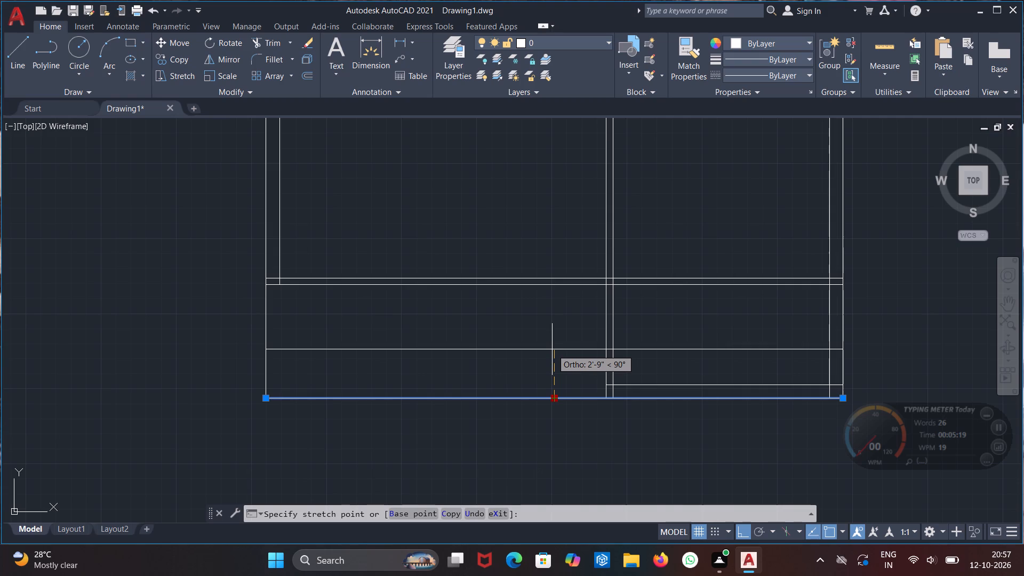
{"action": "left_click", "coordinate": [552, 349]}
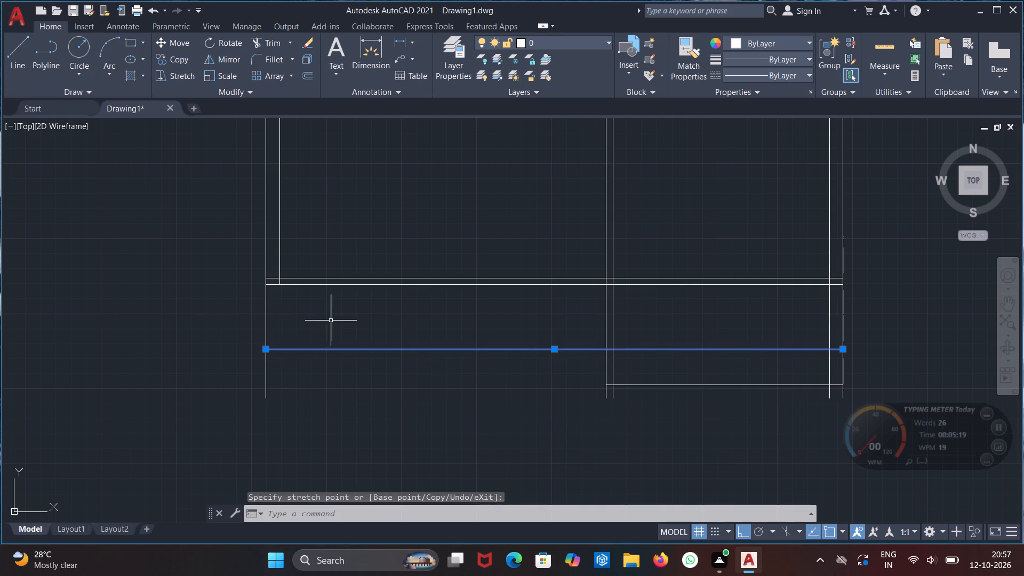
{"action": "key", "text": "Escape"}
Measure the vertical gap between the lowest partition's lower line and the moved bottom line at the left edge.
{"action": "left_click", "coordinate": [365, 50]}
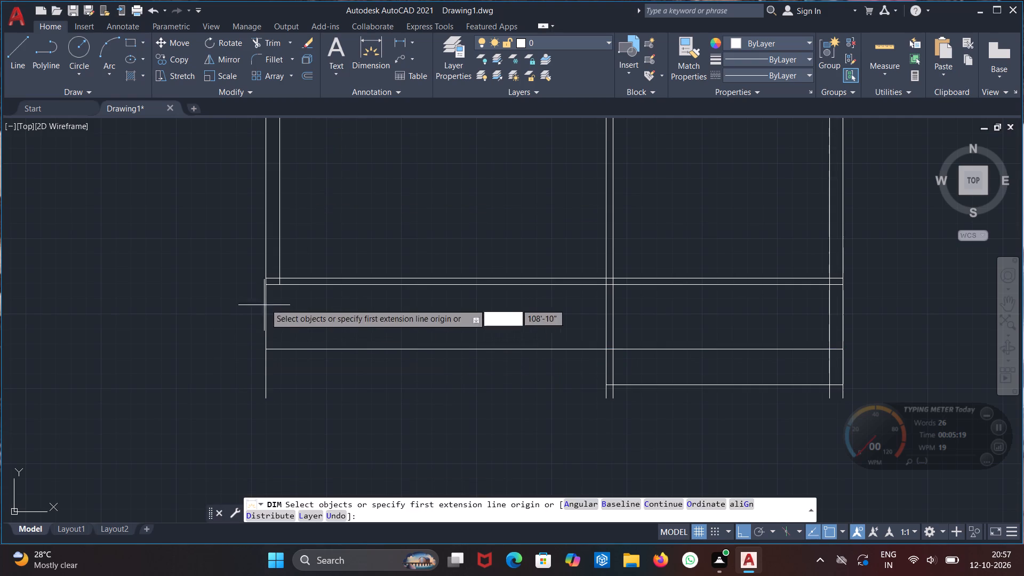
{"action": "left_click", "coordinate": [267, 286]}
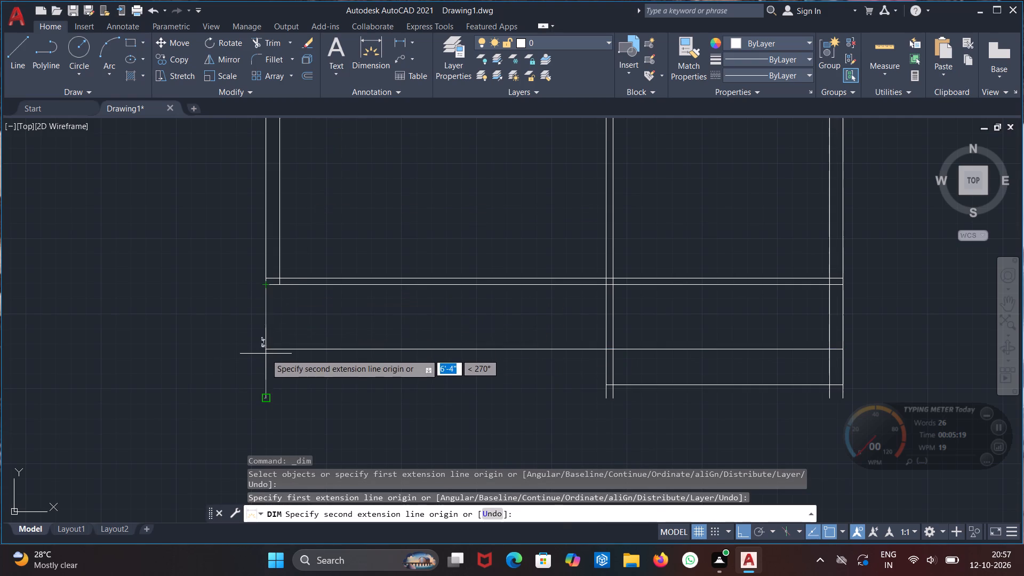
{"action": "left_click", "coordinate": [266, 354]}
{"action": "key", "text": "Escape"}
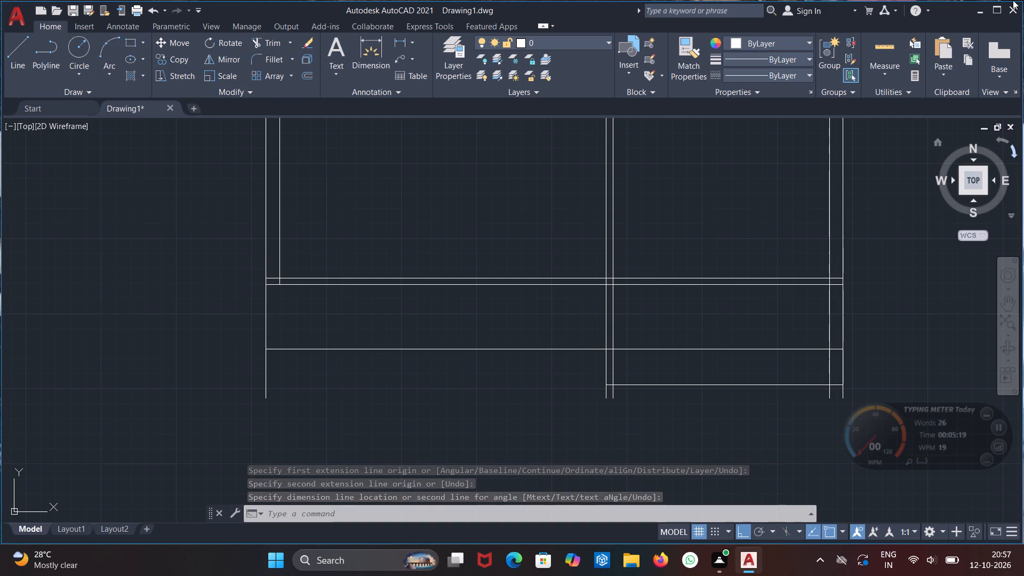
{"action": "left_click", "coordinate": [378, 66]}
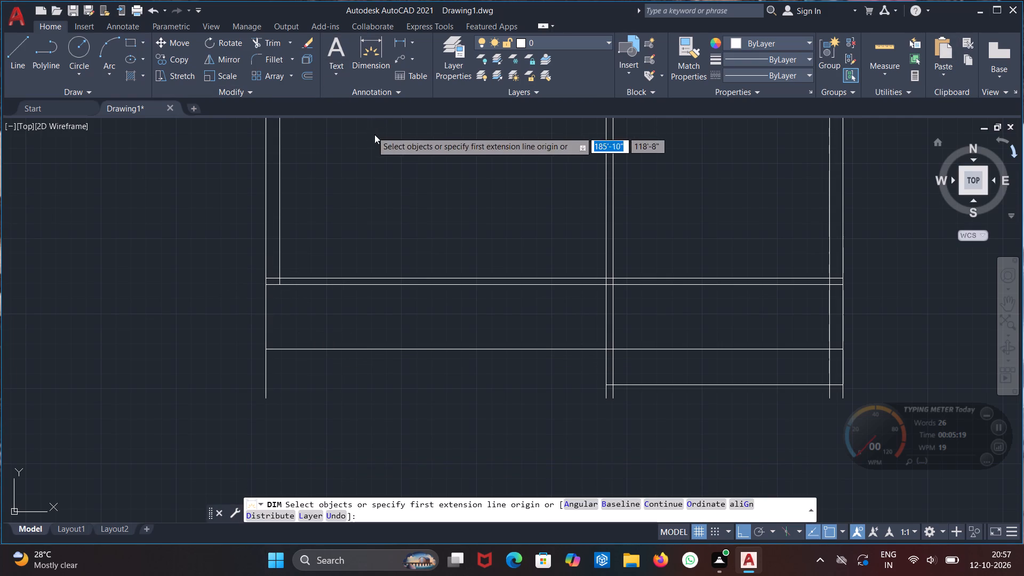
{"action": "scroll", "coordinate": [265, 293], "scroll_direction": "up", "scroll_amount": 2}
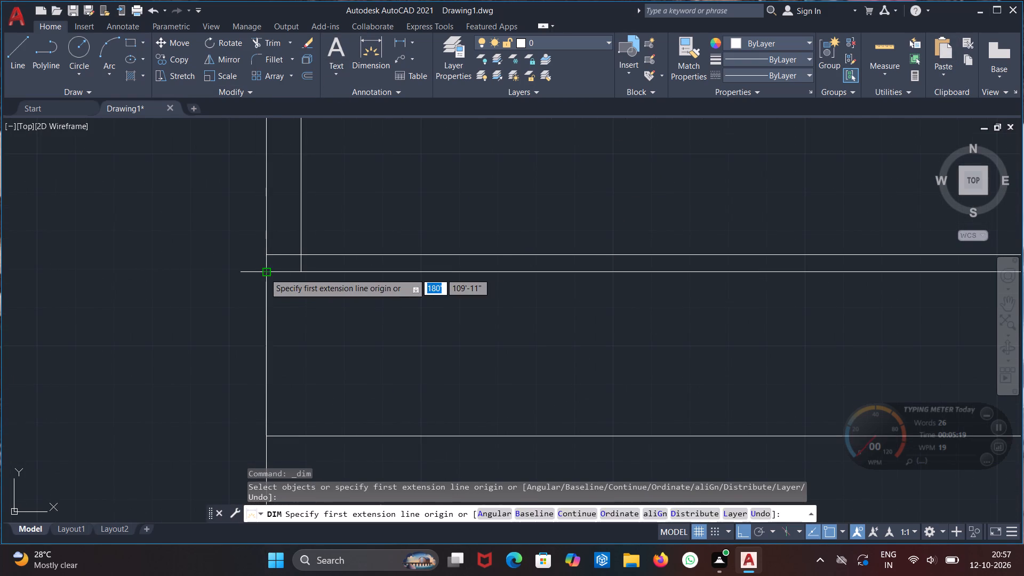
{"action": "left_click", "coordinate": [265, 273]}
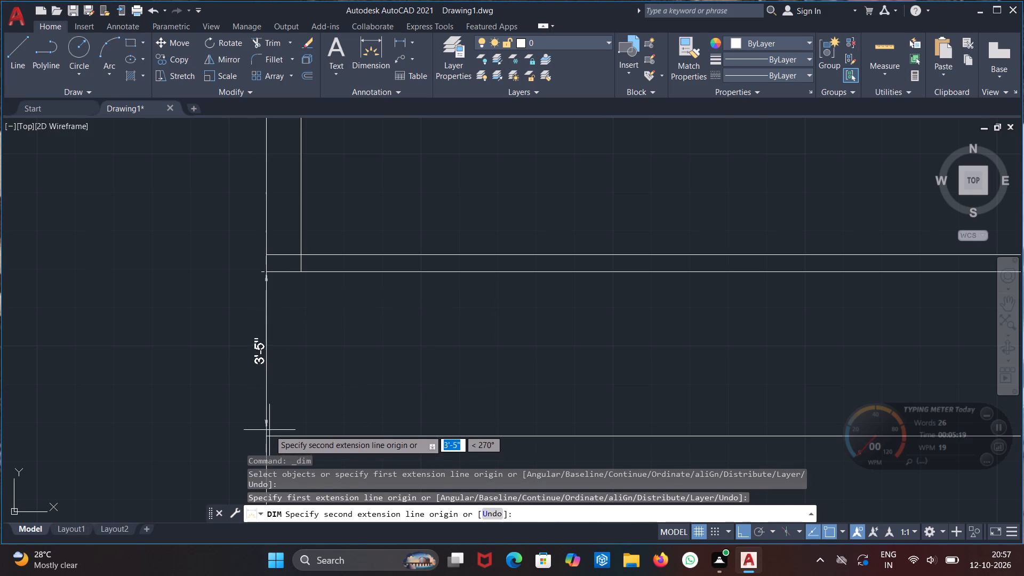
{"action": "key", "text": "Escape"}
Move the same bottom line about 0'-10" further up toward the lowest partition.
{"action": "left_click", "coordinate": [501, 436]}
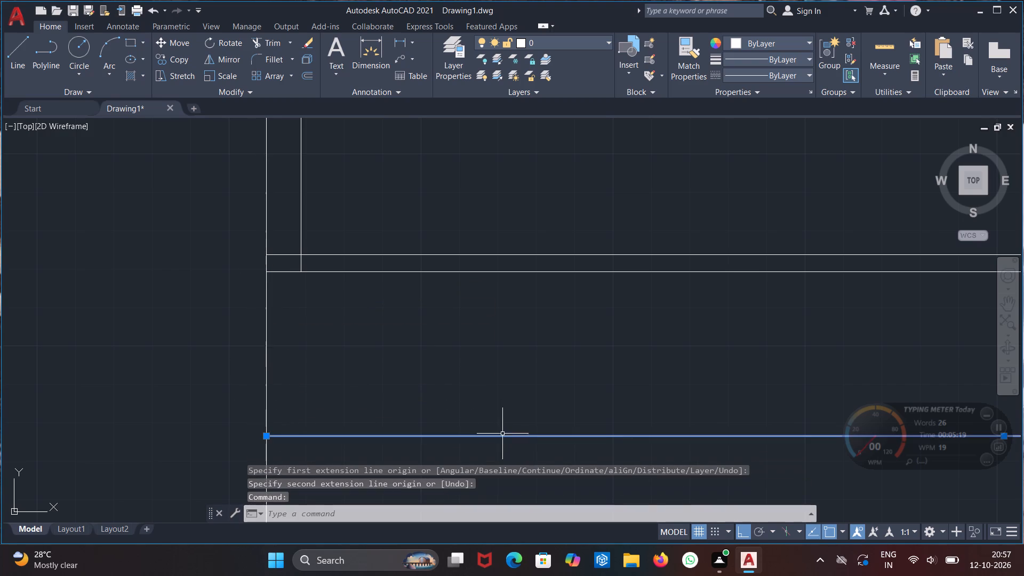
{"action": "scroll", "coordinate": [591, 391], "scroll_direction": "down", "scroll_amount": 2}
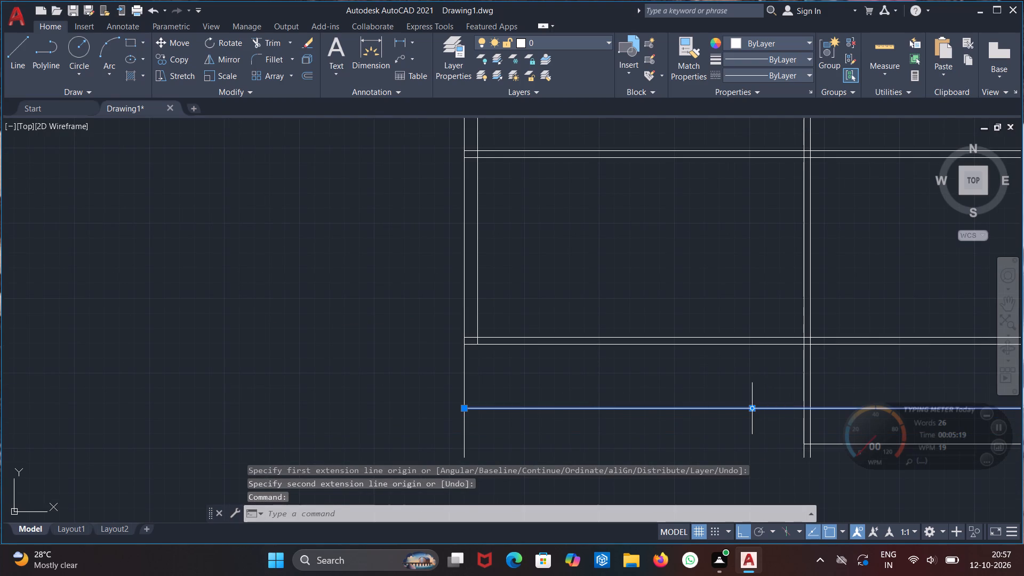
{"action": "left_click", "coordinate": [753, 407]}
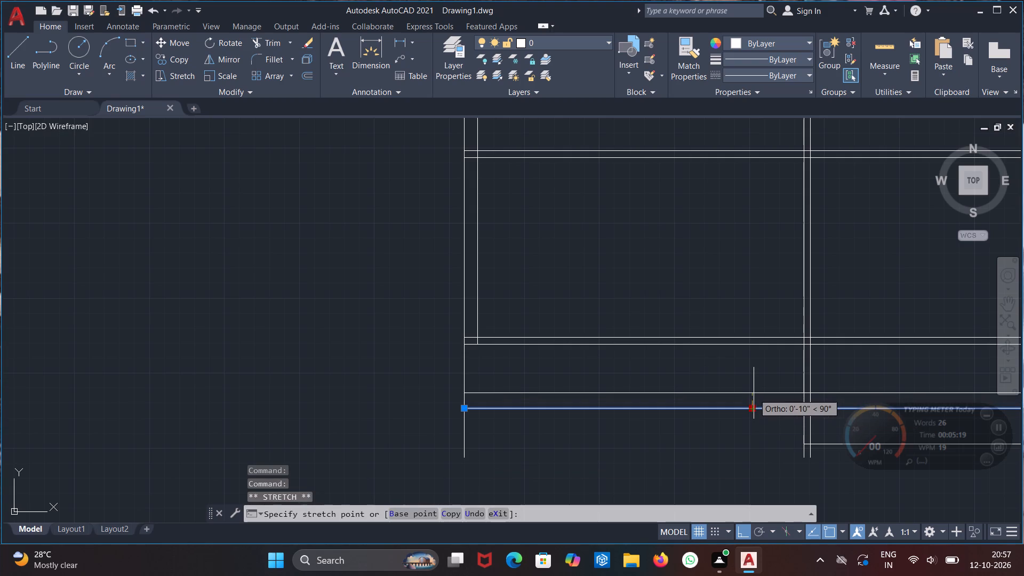
{"action": "left_click", "coordinate": [754, 393]}
{"action": "key", "text": "Escape"}
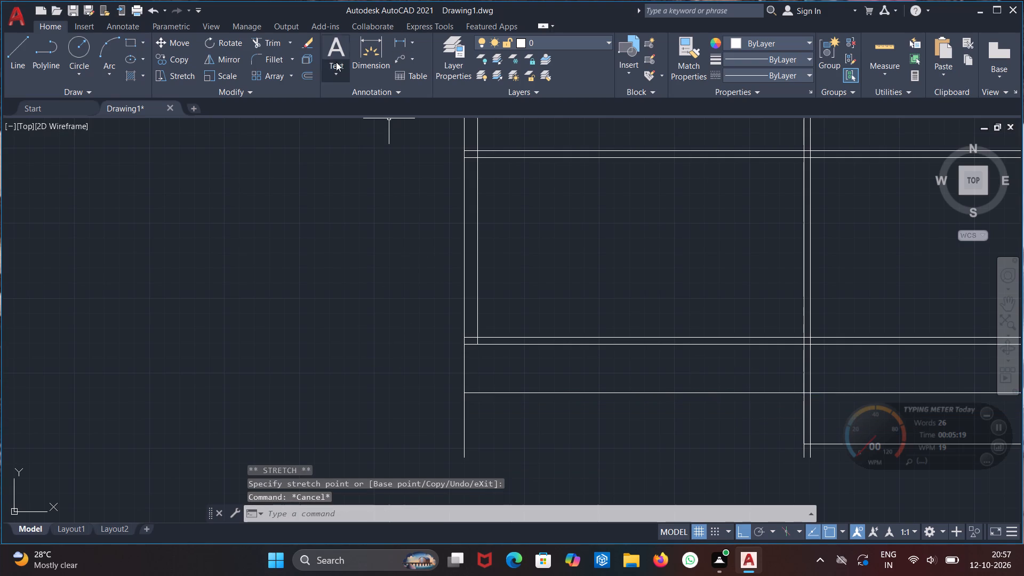
Measure the vertical gap between the lowest partition's lower line and the bottom outline at the left edge.
{"action": "left_click", "coordinate": [372, 59]}
{"action": "scroll", "coordinate": [468, 380], "scroll_direction": "up", "scroll_amount": 2}
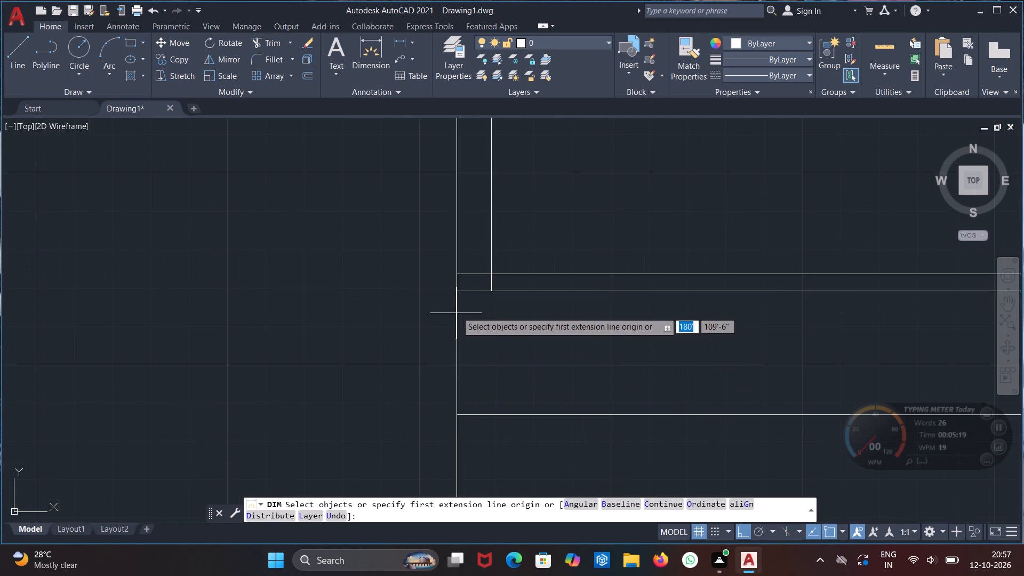
{"action": "left_click", "coordinate": [455, 292]}
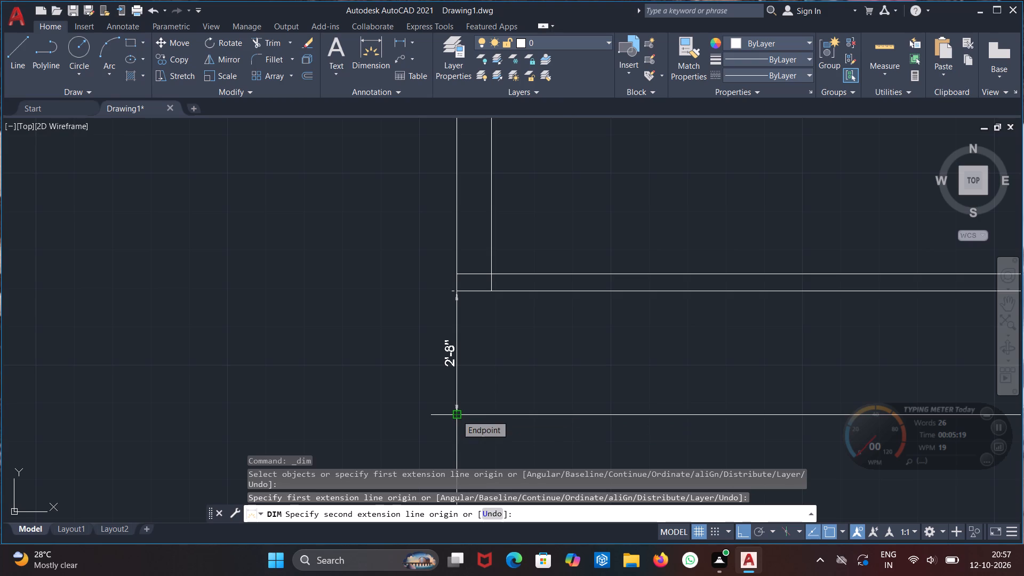
{"action": "key", "text": "Escape"}
Trim the left outer wall and central partition ends below the bottom outline, and remove the leftover short horizontal line with its stubs.
{"action": "scroll", "coordinate": [529, 316], "scroll_direction": "down", "scroll_amount": 2}
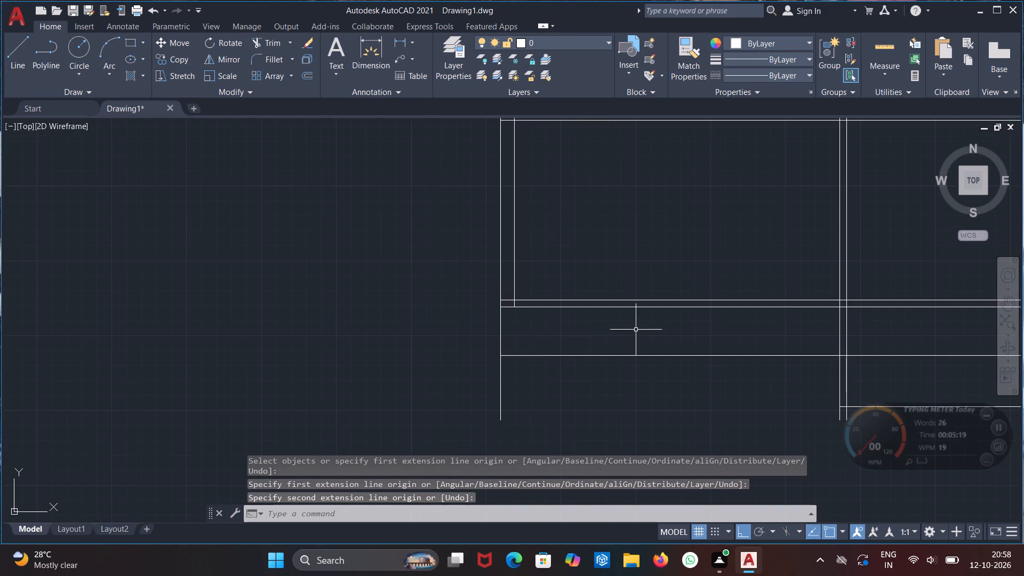
{"action": "middle_click_drag", "start_coordinate": [636, 329], "coordinate": [450, 317]}
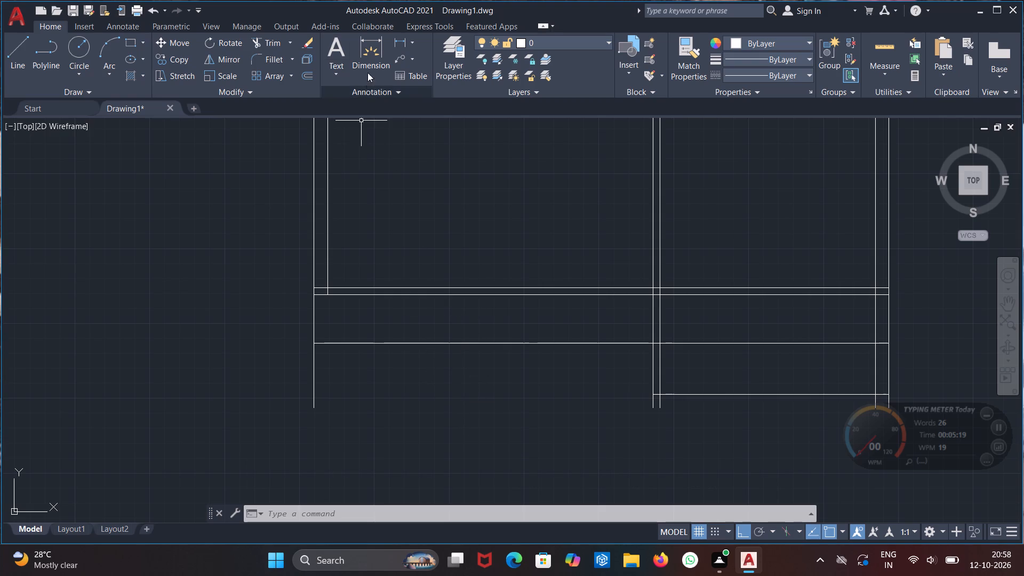
{"action": "type", "text": "tr"}
{"action": "key", "text": "Return"}
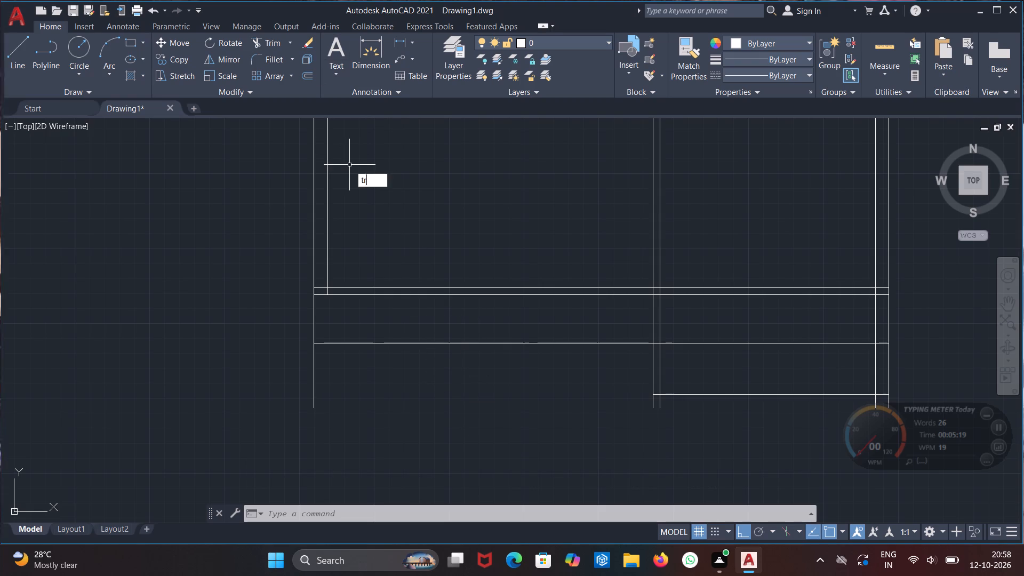
{"action": "left_click_drag", "start_coordinate": [277, 386], "coordinate": [325, 386]}
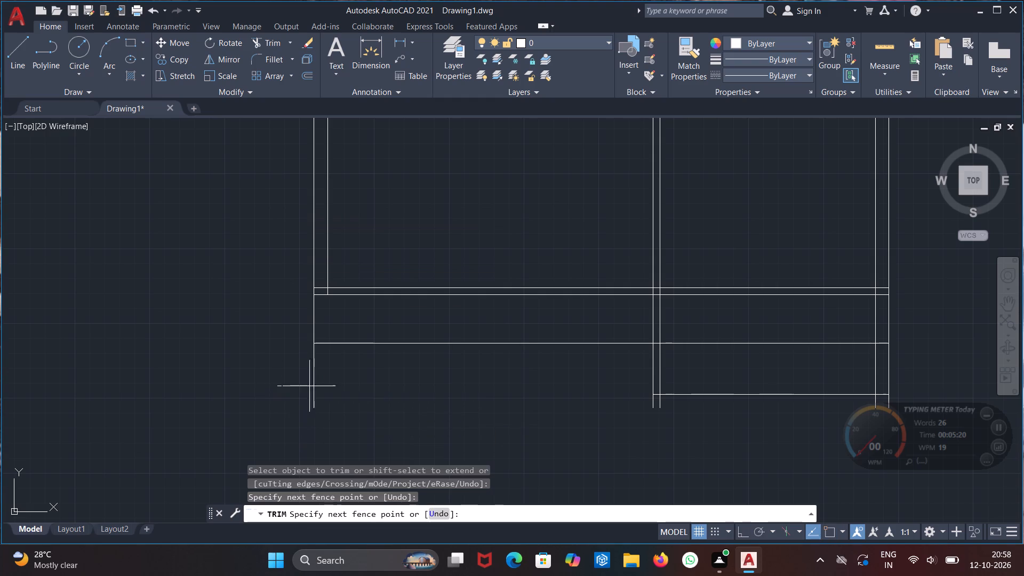
{"action": "left_click_drag", "start_coordinate": [325, 386], "coordinate": [706, 375]}
{"action": "left_click_drag", "start_coordinate": [718, 378], "coordinate": [712, 430]}
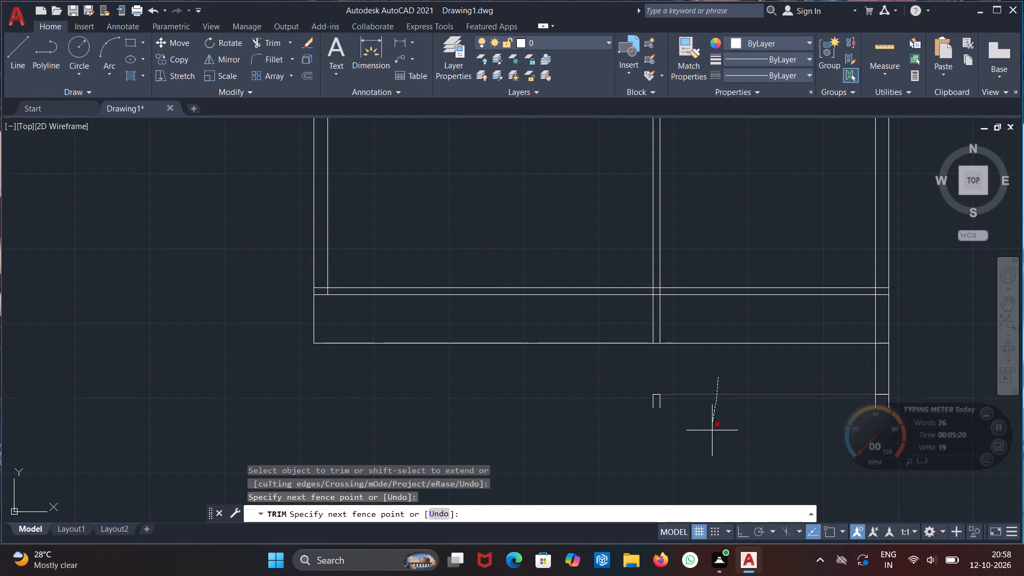
{"action": "left_click_drag", "start_coordinate": [712, 430], "coordinate": [711, 427]}
{"action": "left_click_drag", "start_coordinate": [682, 401], "coordinate": [604, 405]}
{"action": "left_click_drag", "start_coordinate": [658, 388], "coordinate": [659, 398]}
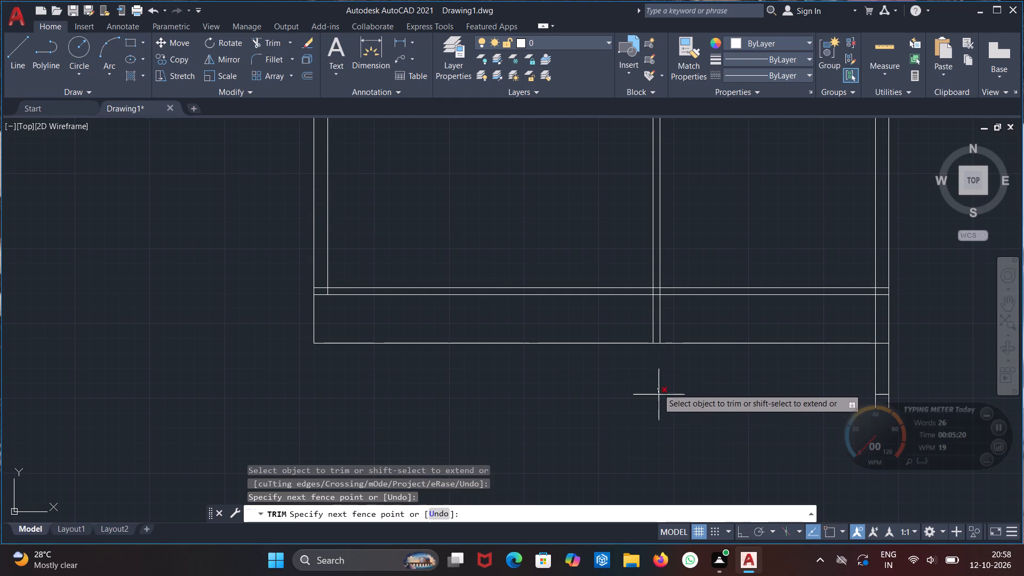
{"action": "left_click_drag", "start_coordinate": [659, 398], "coordinate": [660, 405]}
Trim the right outer wall's two lines and the remaining connecting piece below the bottom outline.
{"action": "scroll", "coordinate": [679, 393], "scroll_direction": "down", "scroll_amount": 2}
{"action": "scroll", "coordinate": [766, 387], "scroll_direction": "up", "scroll_amount": 3}
{"action": "left_click_drag", "start_coordinate": [765, 387], "coordinate": [686, 401]}
{"action": "left_click_drag", "start_coordinate": [742, 409], "coordinate": [741, 437]}
{"action": "left_click_drag", "start_coordinate": [757, 427], "coordinate": [650, 433]}
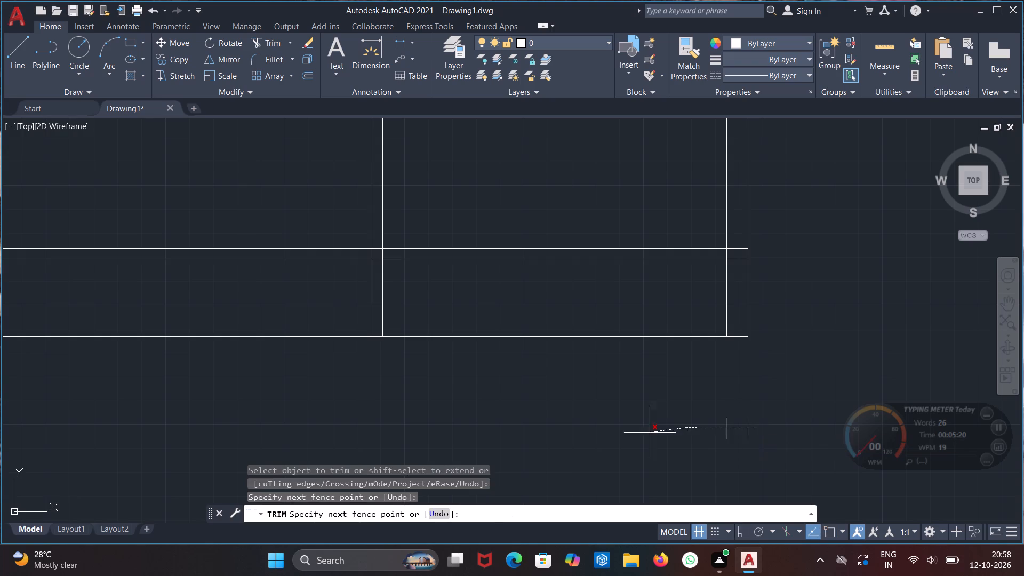
{"action": "left_click_drag", "start_coordinate": [650, 433], "coordinate": [652, 432]}
{"action": "scroll", "coordinate": [636, 401], "scroll_direction": "down", "scroll_amount": 3}
{"action": "middle_click_drag", "start_coordinate": [534, 421], "coordinate": [518, 458]}
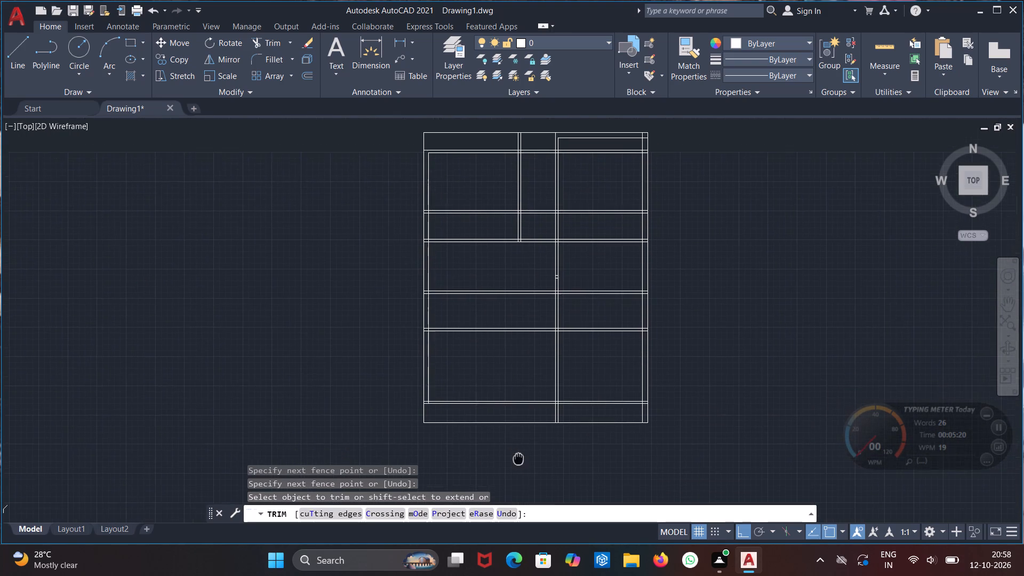
{"action": "middle_click_drag", "start_coordinate": [518, 458], "coordinate": [499, 448]}
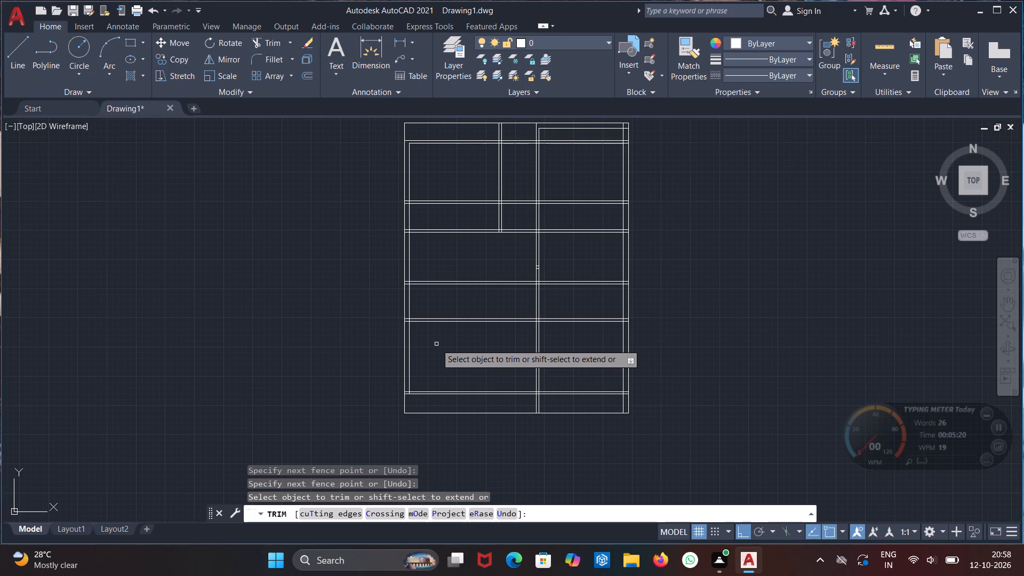
{"action": "scroll", "coordinate": [489, 397], "scroll_direction": "up", "scroll_amount": 1}
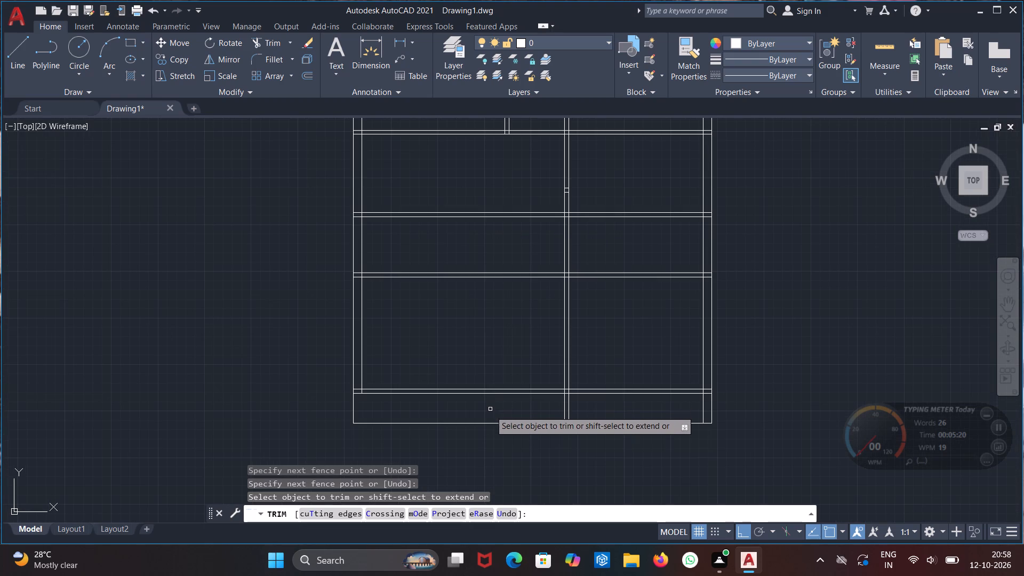
{"action": "key", "text": "Escape"}
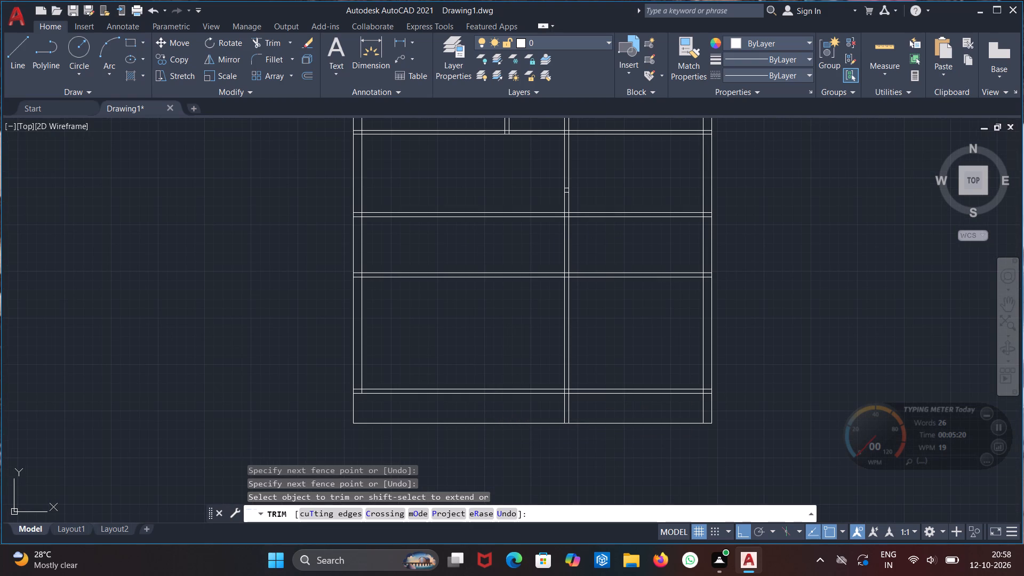
Offset the central partition's left line 3'-4" to the left, and offset that copy another 4.5" left to form a partition.
{"action": "scroll", "coordinate": [478, 403], "scroll_direction": "up", "scroll_amount": 1}
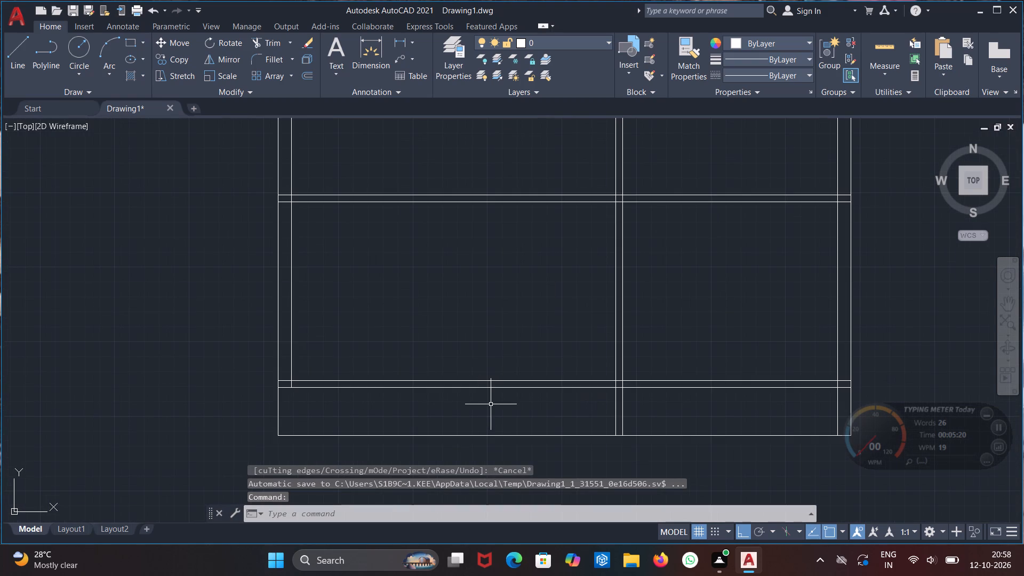
{"action": "type", "text": "off"}
{"action": "key", "text": "Return"}
{"action": "key", "text": "Return"}
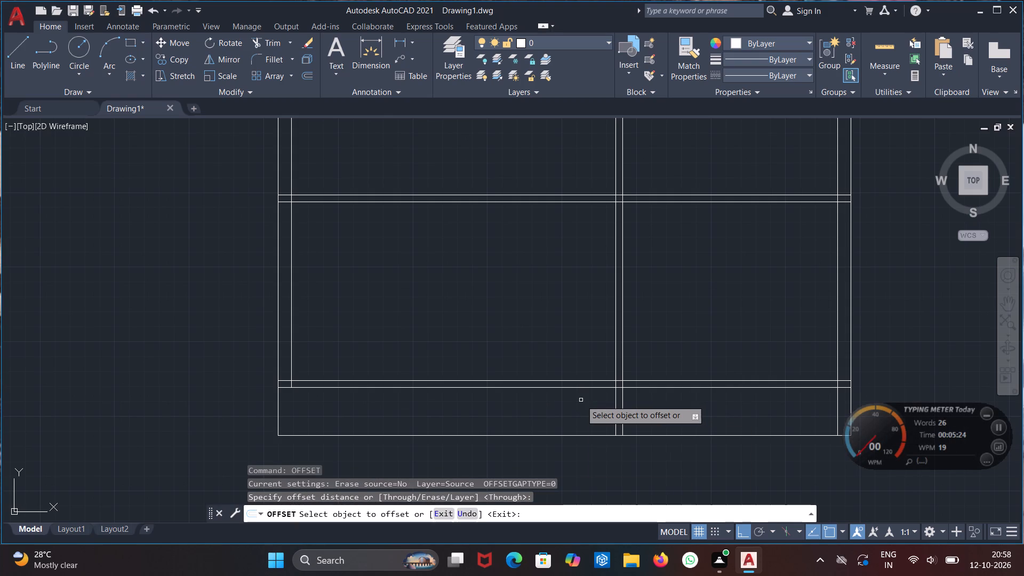
{"action": "left_click", "coordinate": [616, 364]}
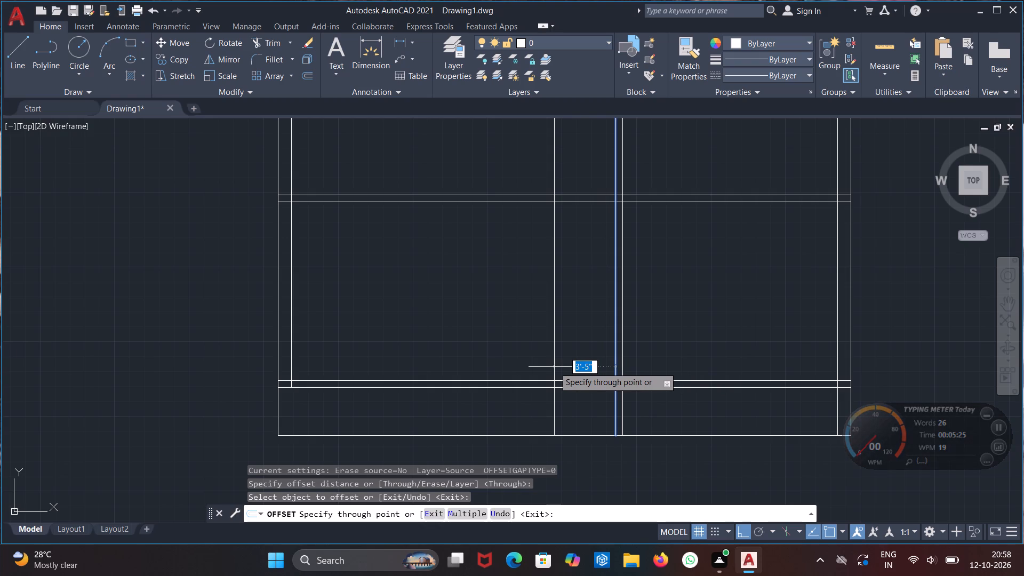
{"action": "type", "text": "3'-4\""}
{"action": "key", "text": "Return"}
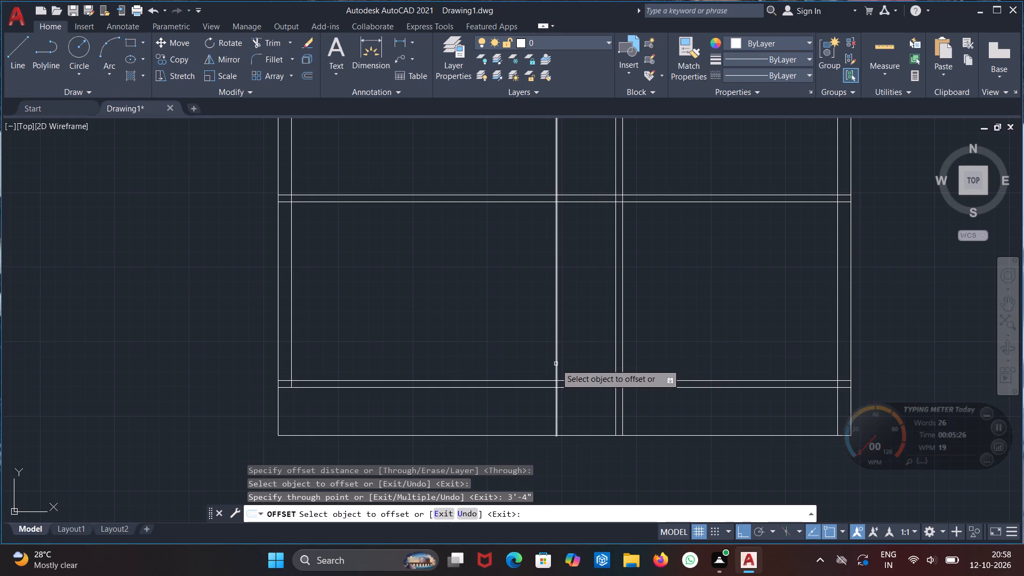
{"action": "left_click", "coordinate": [556, 364]}
{"action": "type", "text": "4.5\""}
{"action": "key", "text": "Return"}
{"action": "scroll", "coordinate": [530, 373], "scroll_direction": "down", "scroll_amount": 1}
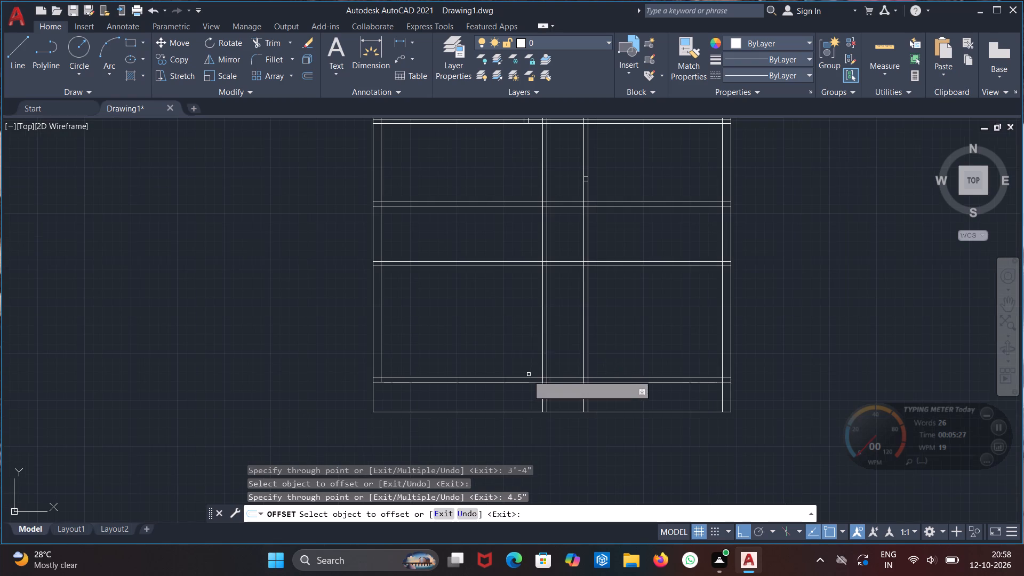
{"action": "middle_click_drag", "start_coordinate": [484, 308], "coordinate": [438, 411]}
{"action": "key", "text": "Escape"}
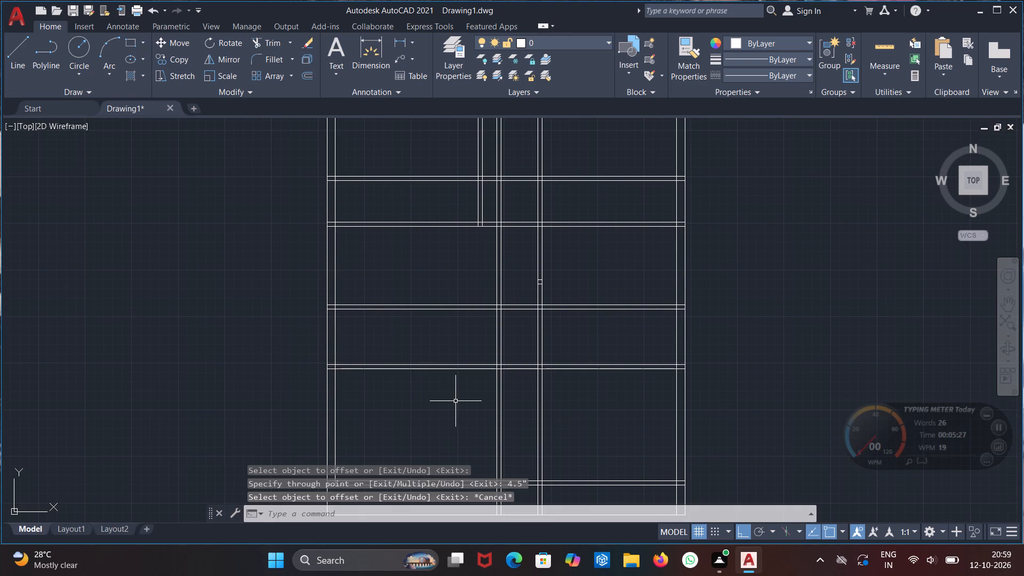
Trim the new vertical partition's two lines out of every space above the lowest horizontal partition, up to the top outline.
{"action": "type", "text": "tr"}
{"action": "key", "text": "Return"}
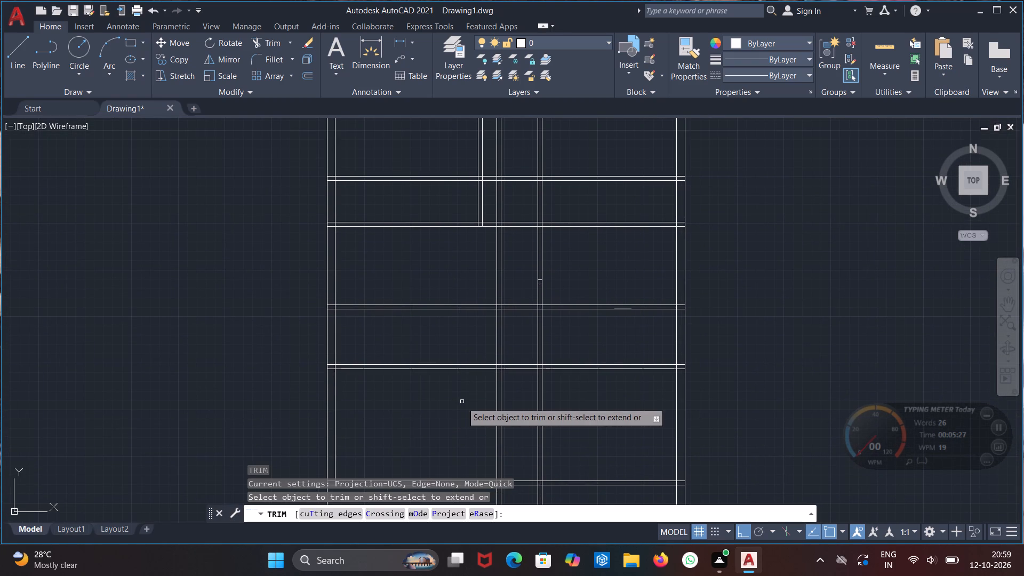
{"action": "scroll", "coordinate": [462, 402], "scroll_direction": "down", "scroll_amount": 1}
{"action": "left_click_drag", "start_coordinate": [505, 419], "coordinate": [471, 431]}
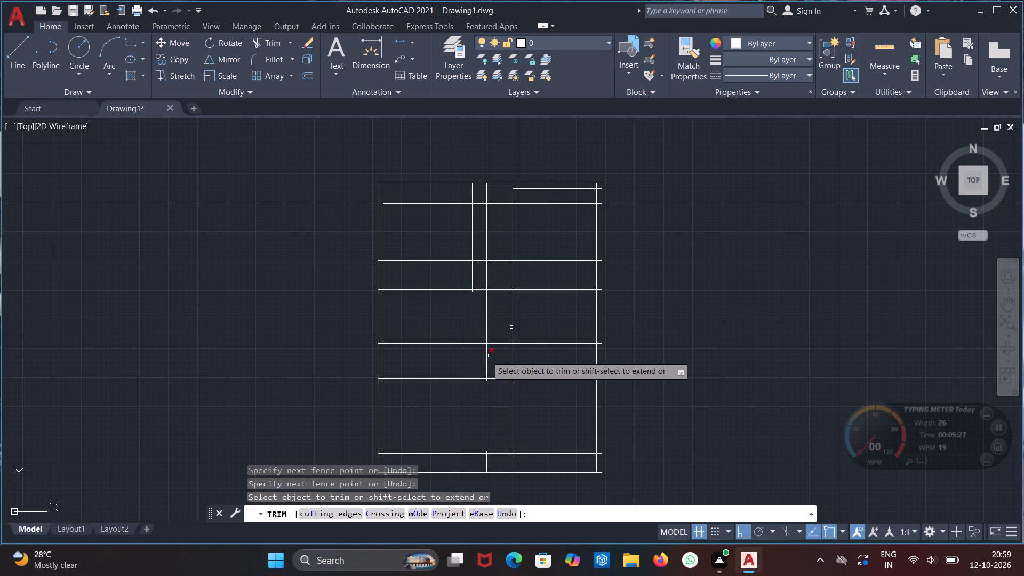
{"action": "left_click_drag", "start_coordinate": [492, 362], "coordinate": [470, 364]}
{"action": "scroll", "coordinate": [485, 312], "scroll_direction": "up", "scroll_amount": 2}
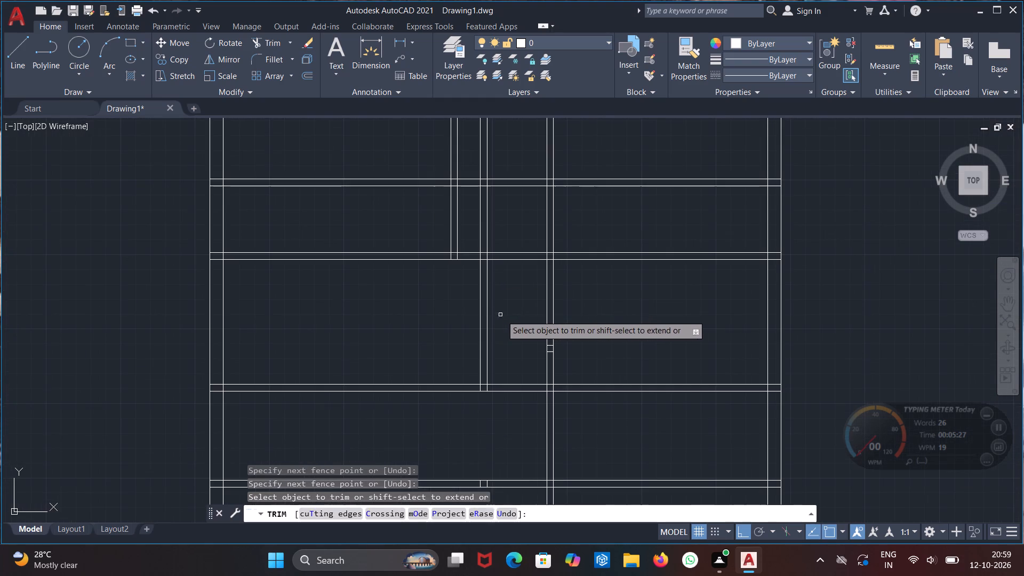
{"action": "left_click_drag", "start_coordinate": [502, 315], "coordinate": [458, 333]}
{"action": "middle_click_drag", "start_coordinate": [460, 313], "coordinate": [465, 463]}
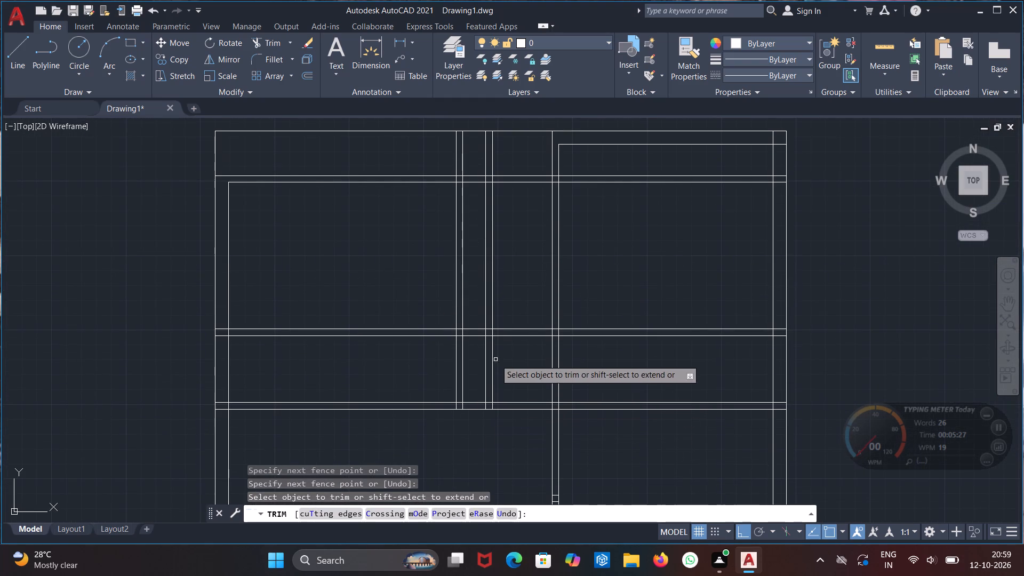
{"action": "left_click_drag", "start_coordinate": [501, 355], "coordinate": [482, 372]}
{"action": "left_click_drag", "start_coordinate": [509, 273], "coordinate": [486, 298]}
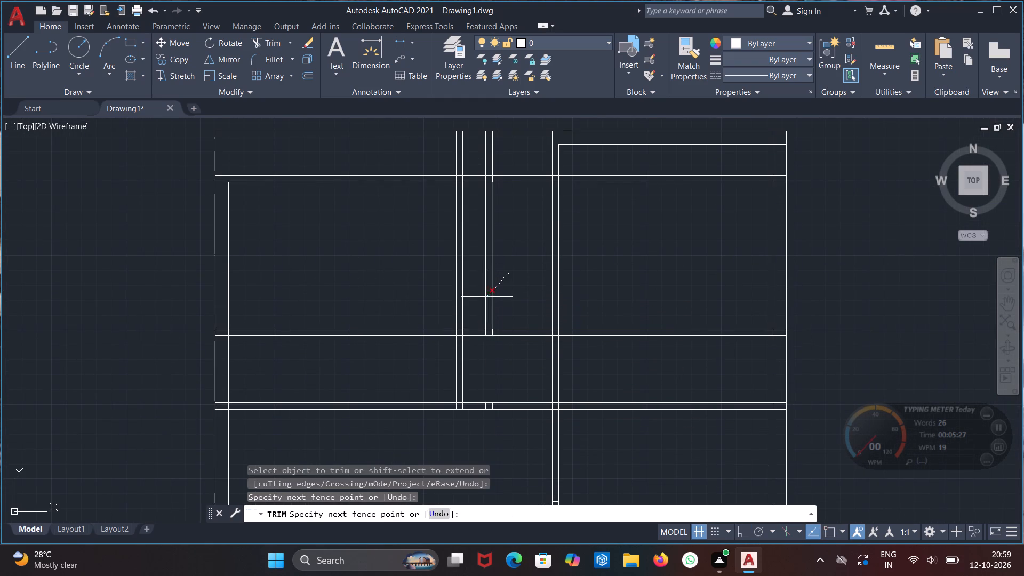
{"action": "left_click_drag", "start_coordinate": [486, 298], "coordinate": [482, 301]}
{"action": "scroll", "coordinate": [492, 141], "scroll_direction": "up", "scroll_amount": 3}
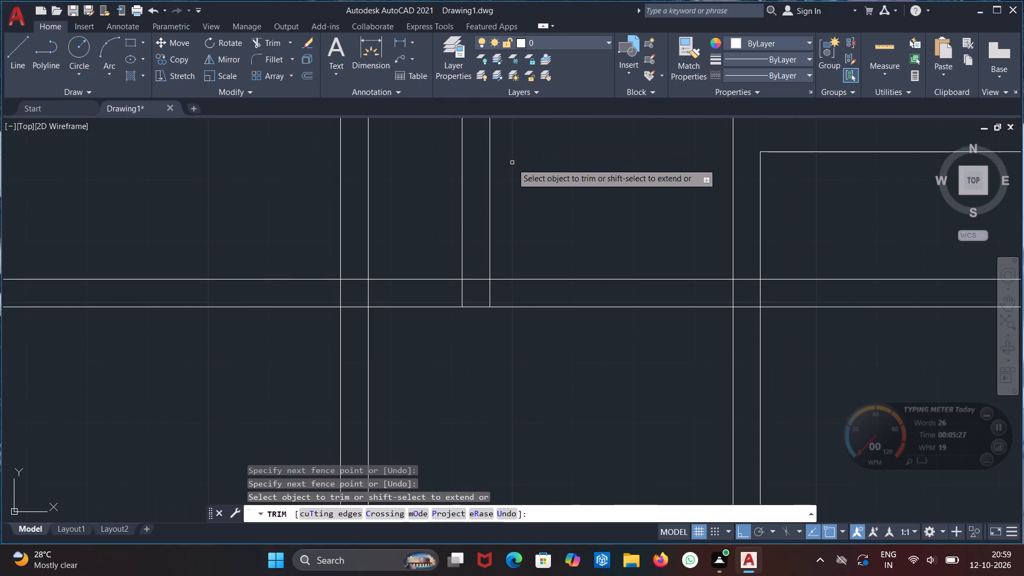
{"action": "left_click_drag", "start_coordinate": [513, 175], "coordinate": [423, 198]}
Trim the new partition's leftover stubs inside the upper three horizontal partitions.
{"action": "middle_click_drag", "start_coordinate": [479, 194], "coordinate": [519, 141]}
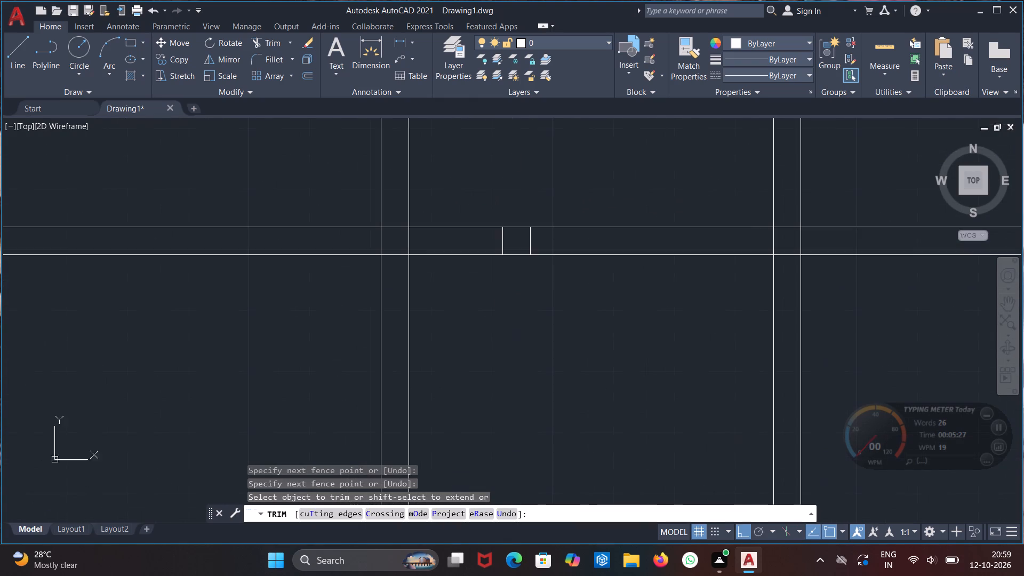
{"action": "scroll", "coordinate": [474, 237], "scroll_direction": "up", "scroll_amount": 2}
{"action": "left_click_drag", "start_coordinate": [657, 251], "coordinate": [468, 263]}
{"action": "scroll", "coordinate": [522, 288], "scroll_direction": "down", "scroll_amount": 3}
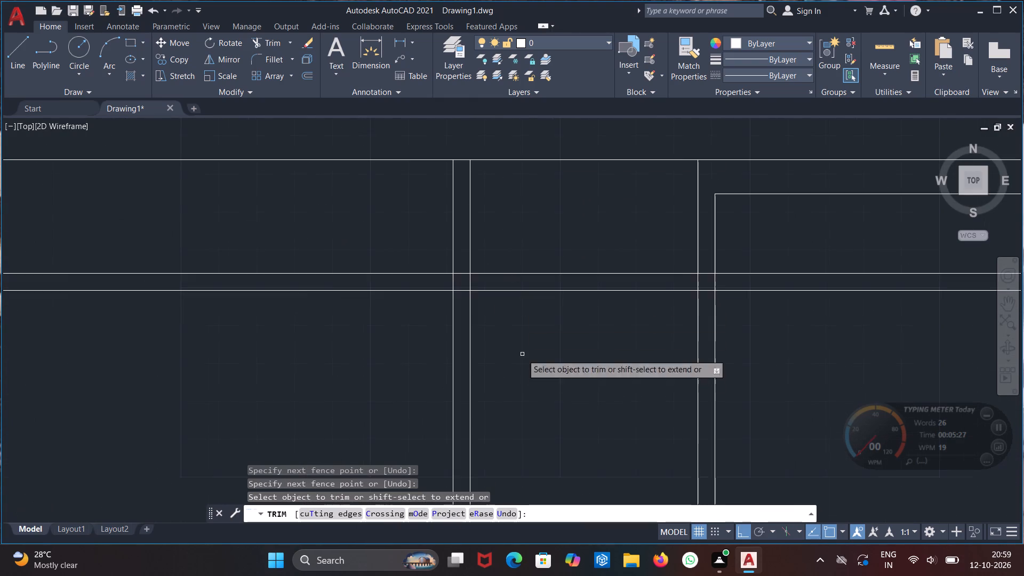
{"action": "middle_click_drag", "start_coordinate": [518, 392], "coordinate": [501, 125]}
{"action": "scroll", "coordinate": [514, 431], "scroll_direction": "up", "scroll_amount": 2}
{"action": "left_click_drag", "start_coordinate": [565, 373], "coordinate": [463, 374]}
{"action": "scroll", "coordinate": [530, 397], "scroll_direction": "down", "scroll_amount": 3}
{"action": "middle_click_drag", "start_coordinate": [543, 435], "coordinate": [515, 138]}
{"action": "scroll", "coordinate": [490, 213], "scroll_direction": "up", "scroll_amount": 6}
{"action": "left_click_drag", "start_coordinate": [740, 202], "coordinate": [427, 210]}
Trim the new partition's leftover stubs inside the fourth and fifth horizontal partitions from the top.
{"action": "scroll", "coordinate": [501, 225], "scroll_direction": "down", "scroll_amount": 5}
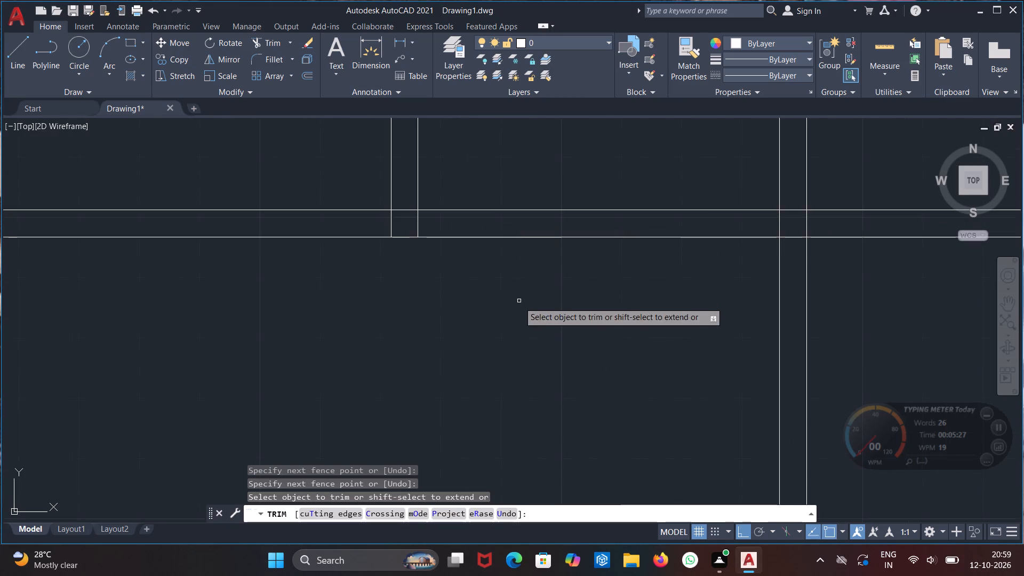
{"action": "scroll", "coordinate": [519, 308], "scroll_direction": "down", "scroll_amount": 3}
{"action": "middle_click_drag", "start_coordinate": [508, 362], "coordinate": [483, 180]}
{"action": "scroll", "coordinate": [492, 313], "scroll_direction": "up", "scroll_amount": 6}
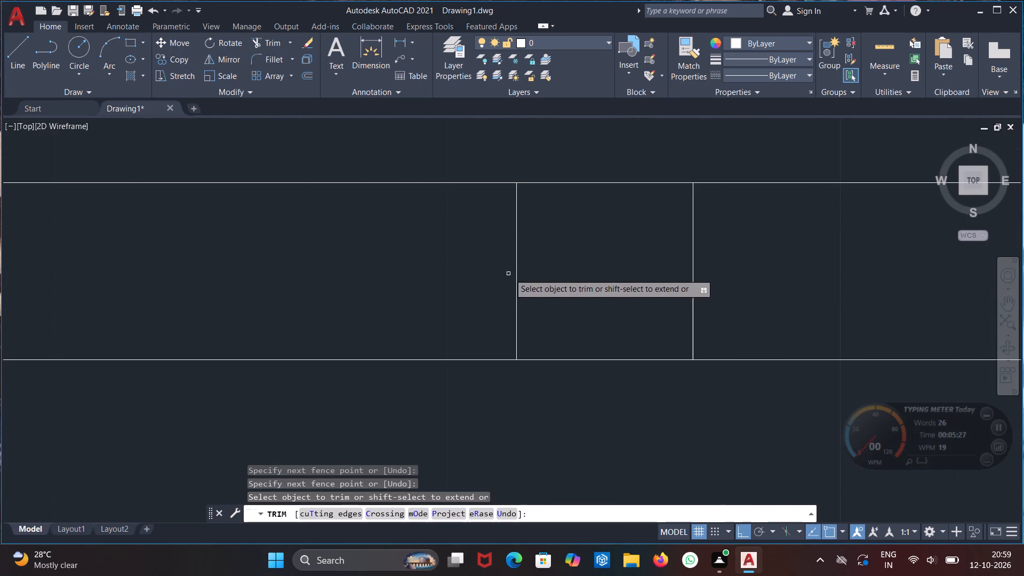
{"action": "left_click_drag", "start_coordinate": [756, 278], "coordinate": [269, 313]}
{"action": "scroll", "coordinate": [431, 306], "scroll_direction": "down", "scroll_amount": 4}
{"action": "scroll", "coordinate": [454, 374], "scroll_direction": "down", "scroll_amount": 2}
{"action": "middle_click_drag", "start_coordinate": [459, 376], "coordinate": [476, 238]}
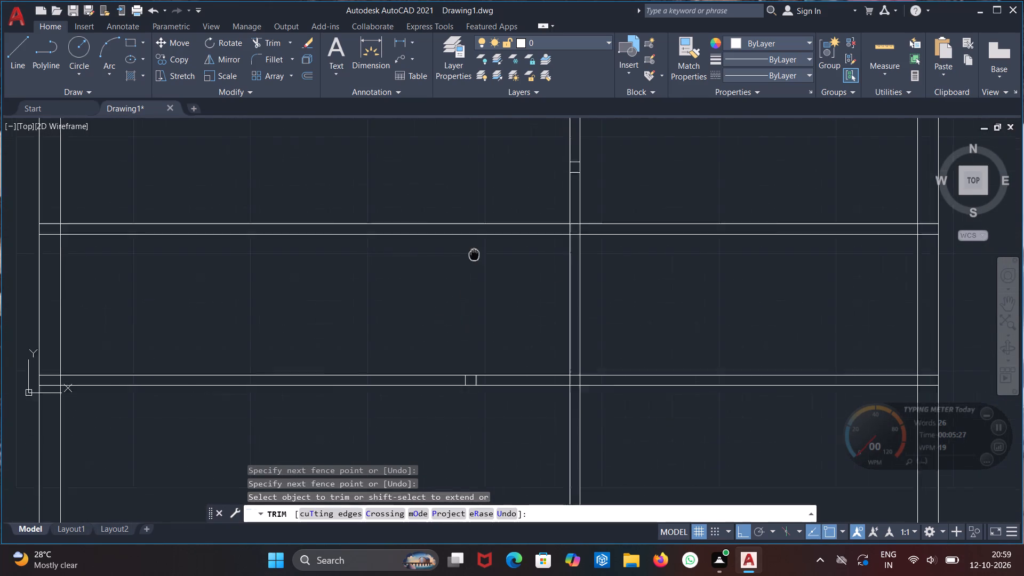
{"action": "middle_click_drag", "start_coordinate": [476, 238], "coordinate": [500, 148]}
{"action": "scroll", "coordinate": [487, 243], "scroll_direction": "up", "scroll_amount": 3}
{"action": "scroll", "coordinate": [502, 303], "scroll_direction": "up", "scroll_amount": 3}
{"action": "left_click_drag", "start_coordinate": [721, 348], "coordinate": [154, 409]}
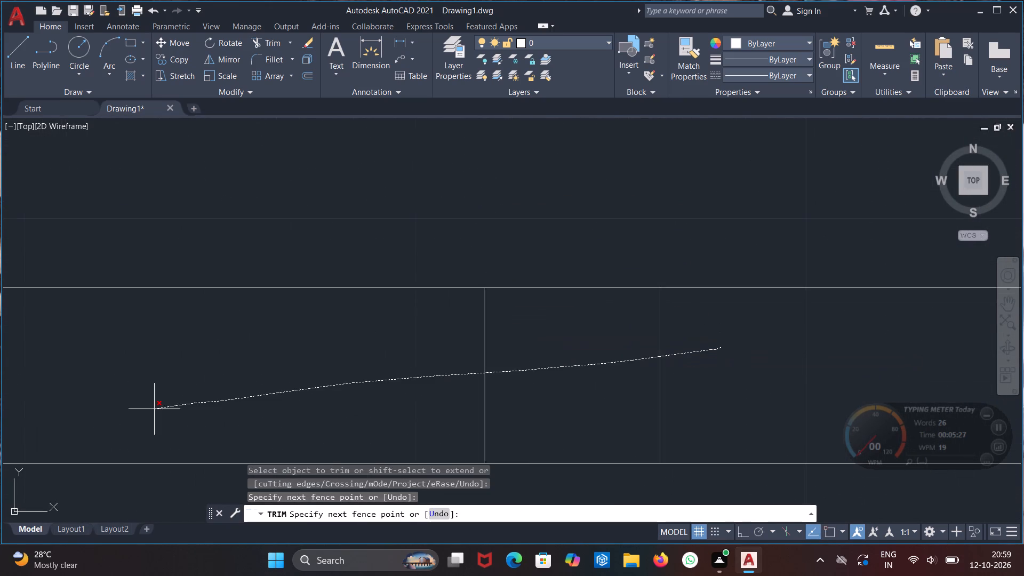
{"action": "left_click_drag", "start_coordinate": [154, 409], "coordinate": [155, 409]}
{"action": "scroll", "coordinate": [304, 364], "scroll_direction": "down", "scroll_amount": 7}
{"action": "scroll", "coordinate": [349, 385], "scroll_direction": "down", "scroll_amount": 1}
{"action": "middle_click_drag", "start_coordinate": [360, 393], "coordinate": [559, 169]}
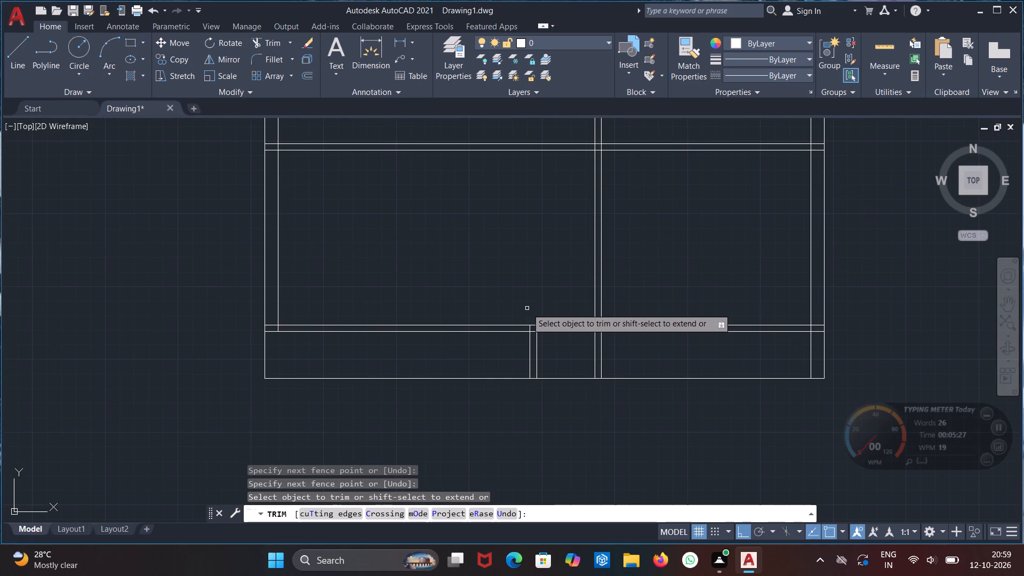
{"action": "key", "text": "Escape"}
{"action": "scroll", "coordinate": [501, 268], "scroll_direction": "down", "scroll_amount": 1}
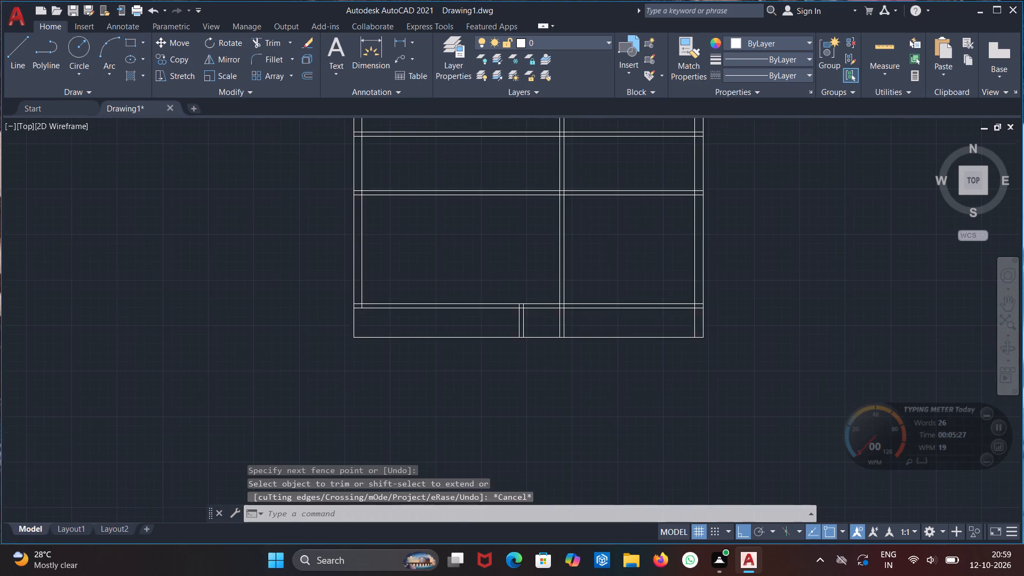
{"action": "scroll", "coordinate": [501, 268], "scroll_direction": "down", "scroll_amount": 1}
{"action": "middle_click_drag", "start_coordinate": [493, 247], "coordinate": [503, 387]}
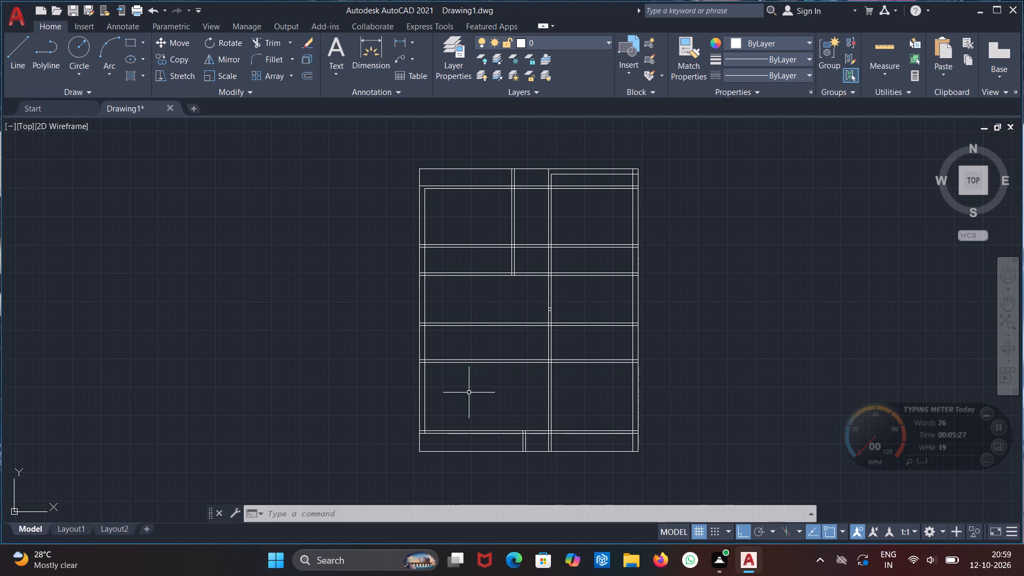
Offset the left outer wall's inner line 7'-0" to the right, and offset that copy another 4.5" right to form a partition.
{"action": "middle_click_drag", "start_coordinate": [469, 393], "coordinate": [473, 428]}
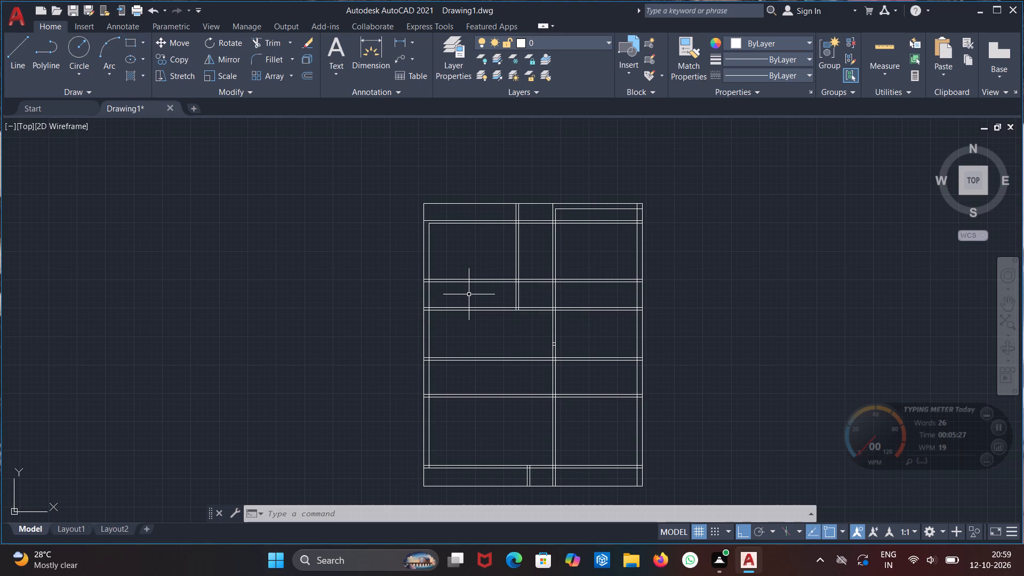
{"action": "scroll", "coordinate": [486, 291], "scroll_direction": "up", "scroll_amount": 1}
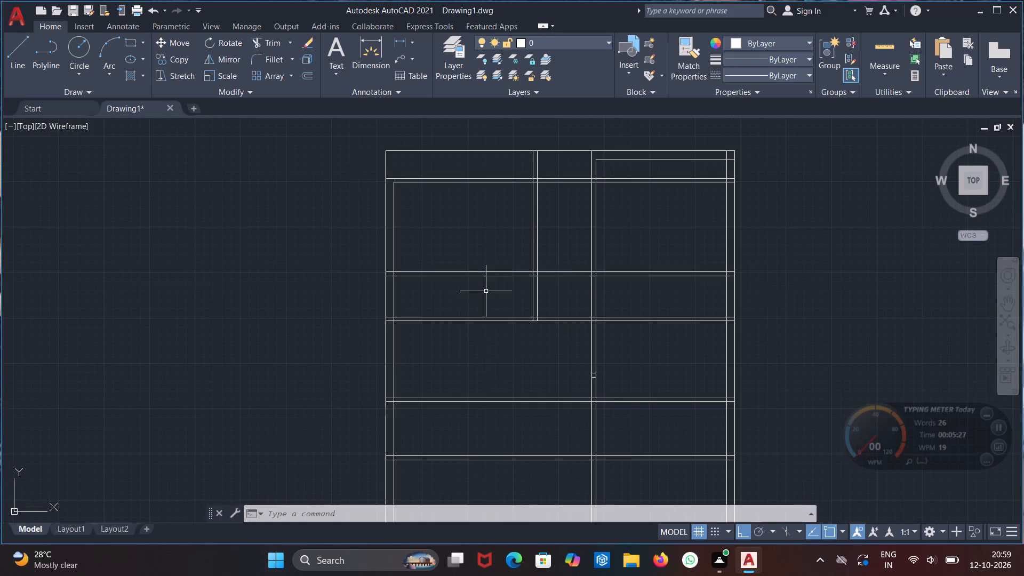
{"action": "scroll", "coordinate": [486, 291], "scroll_direction": "up", "scroll_amount": 2}
{"action": "scroll", "coordinate": [469, 308], "scroll_direction": "down", "scroll_amount": 1}
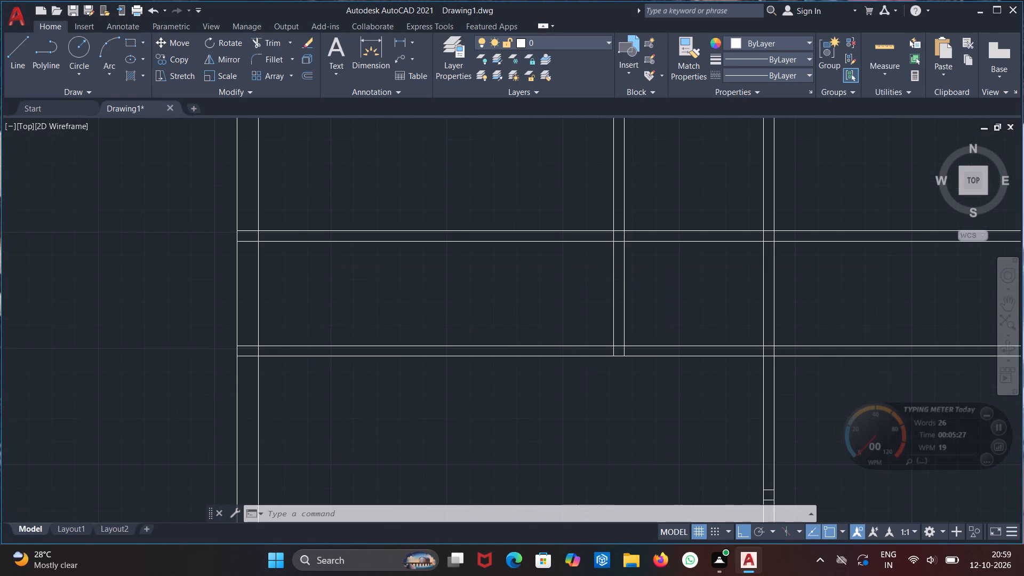
{"action": "type", "text": "off"}
{"action": "key", "text": "Return"}
{"action": "key", "text": "Return"}
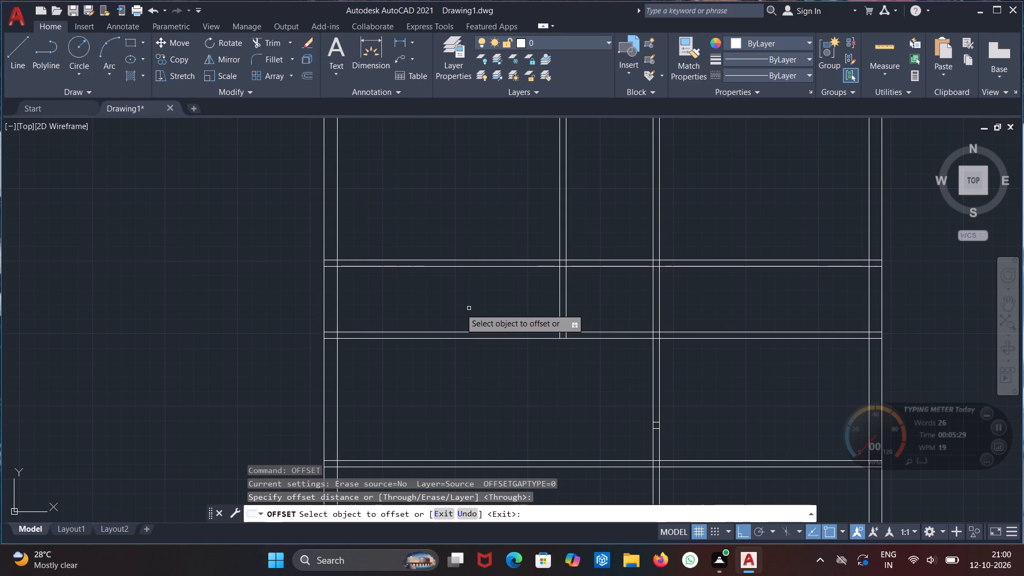
{"action": "left_click", "coordinate": [338, 306]}
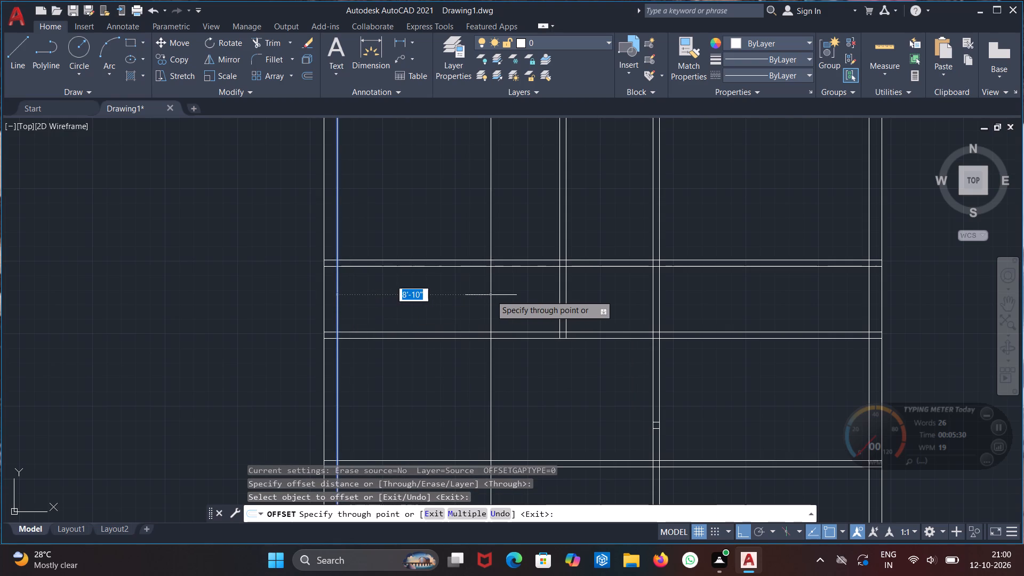
{"action": "type", "text": "7'-0\""}
{"action": "key", "text": "Return"}
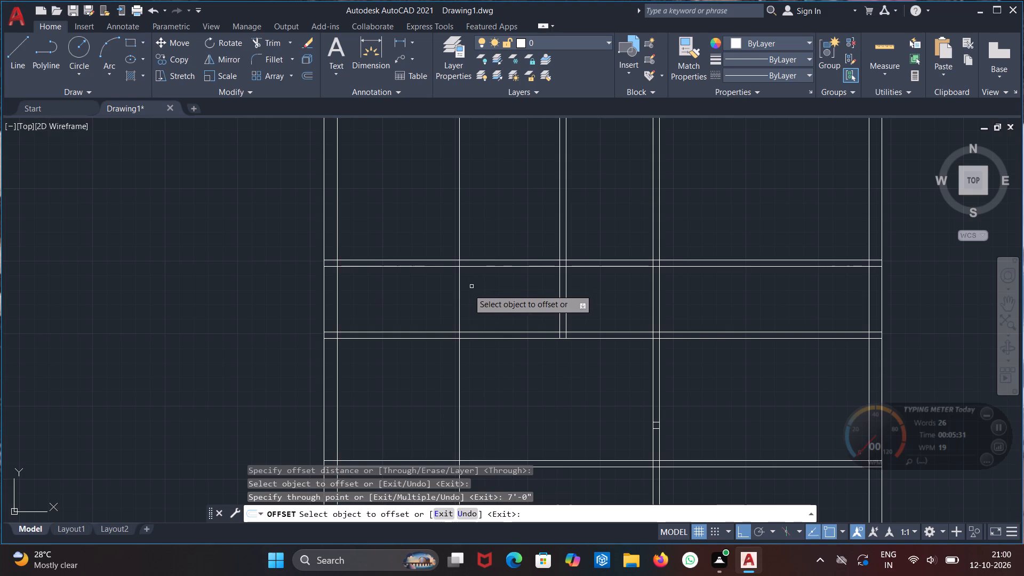
{"action": "left_click", "coordinate": [460, 303]}
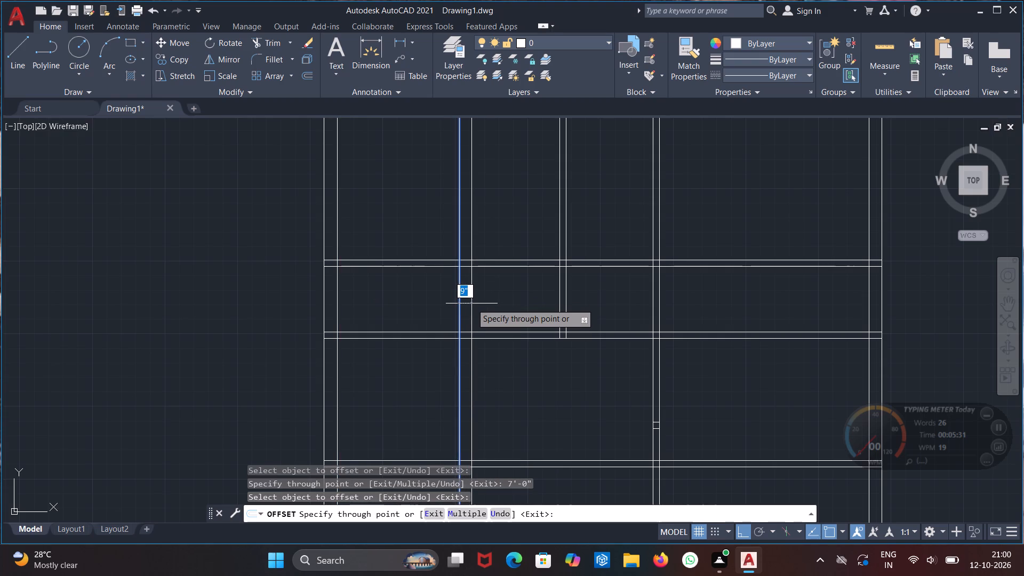
{"action": "type", "text": "4.5\""}
{"action": "key", "text": "Return"}
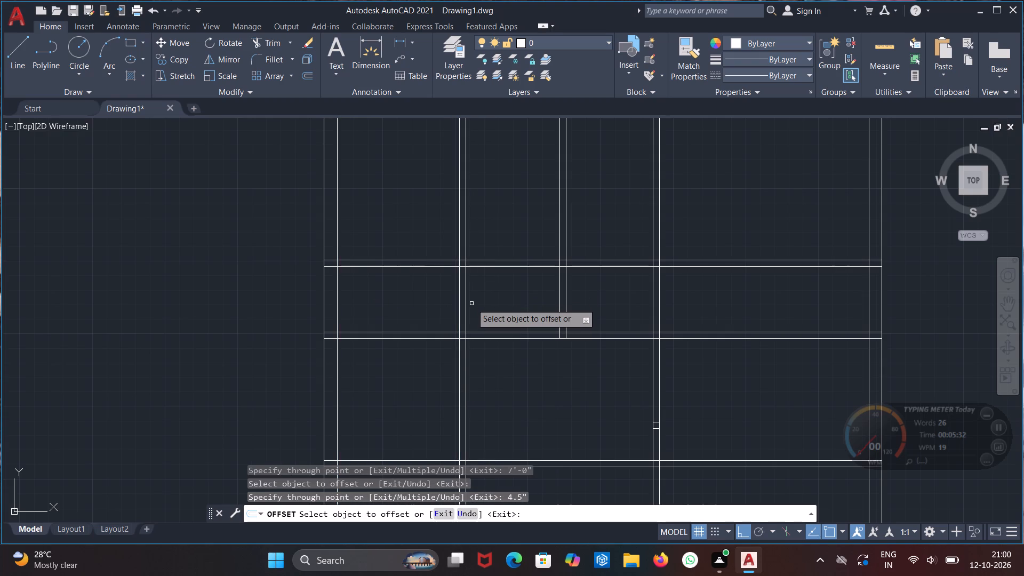
{"action": "key", "text": "Escape"}
Trim the new vertical partition's two lines so they remain only between the second and third horizontal partitions from the top.
{"action": "type", "text": "tr"}
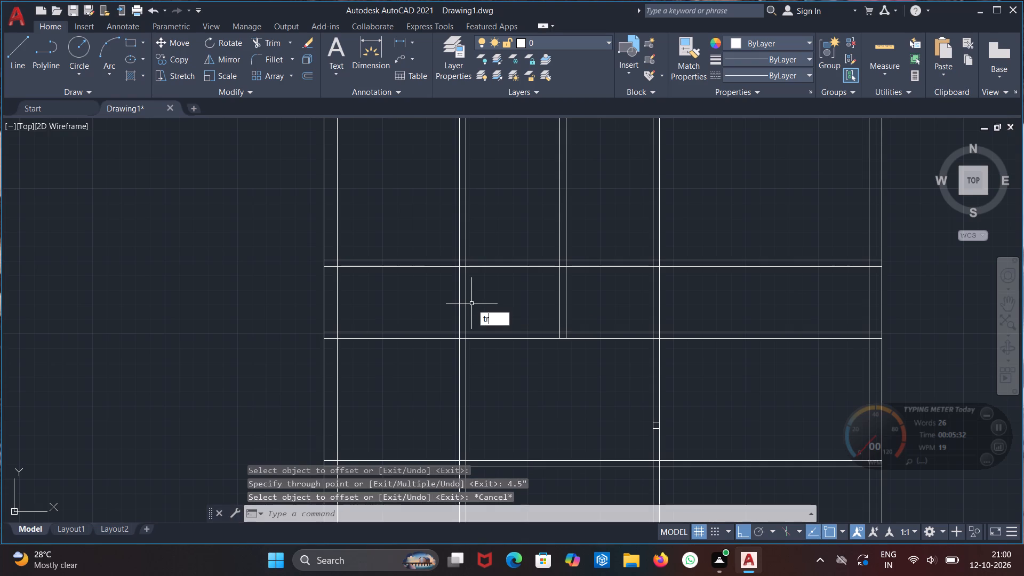
{"action": "key", "text": "Return"}
{"action": "scroll", "coordinate": [471, 303], "scroll_direction": "down", "scroll_amount": 1}
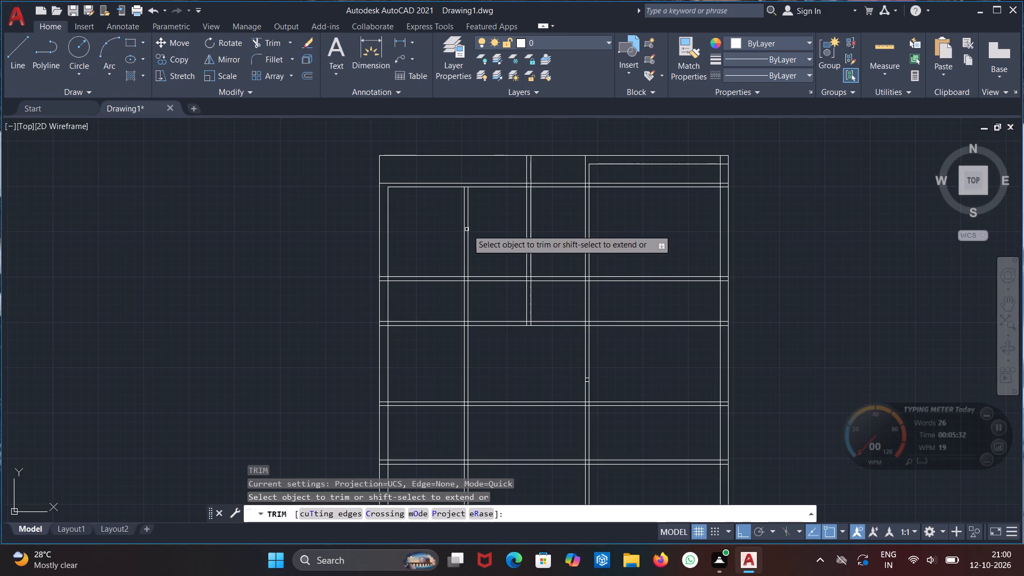
{"action": "left_click_drag", "start_coordinate": [484, 234], "coordinate": [434, 258]}
{"action": "left_click_drag", "start_coordinate": [487, 362], "coordinate": [430, 390]}
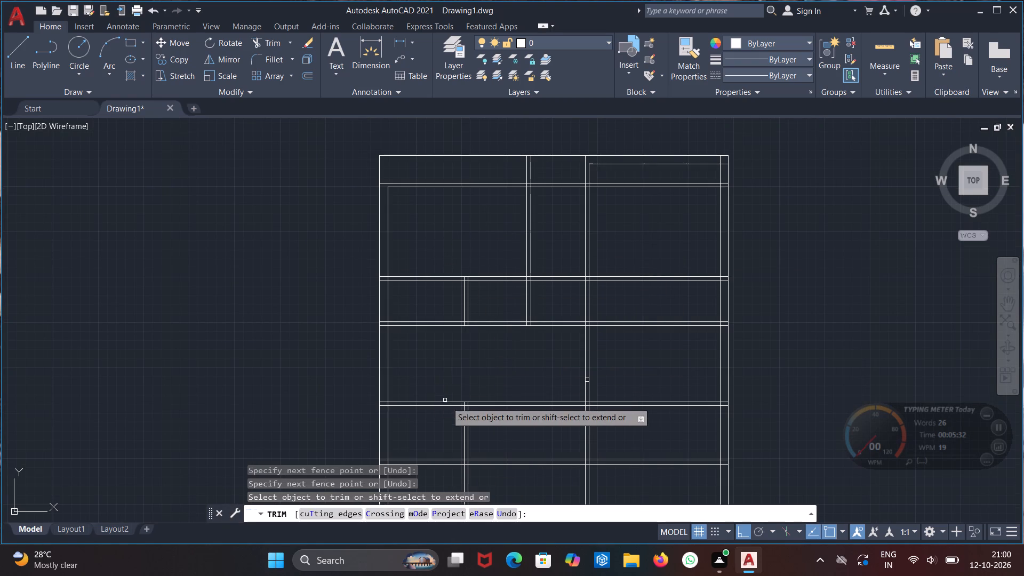
{"action": "scroll", "coordinate": [457, 415], "scroll_direction": "up", "scroll_amount": 3}
{"action": "left_click_drag", "start_coordinate": [533, 425], "coordinate": [438, 440]}
{"action": "scroll", "coordinate": [473, 370], "scroll_direction": "up", "scroll_amount": 3}
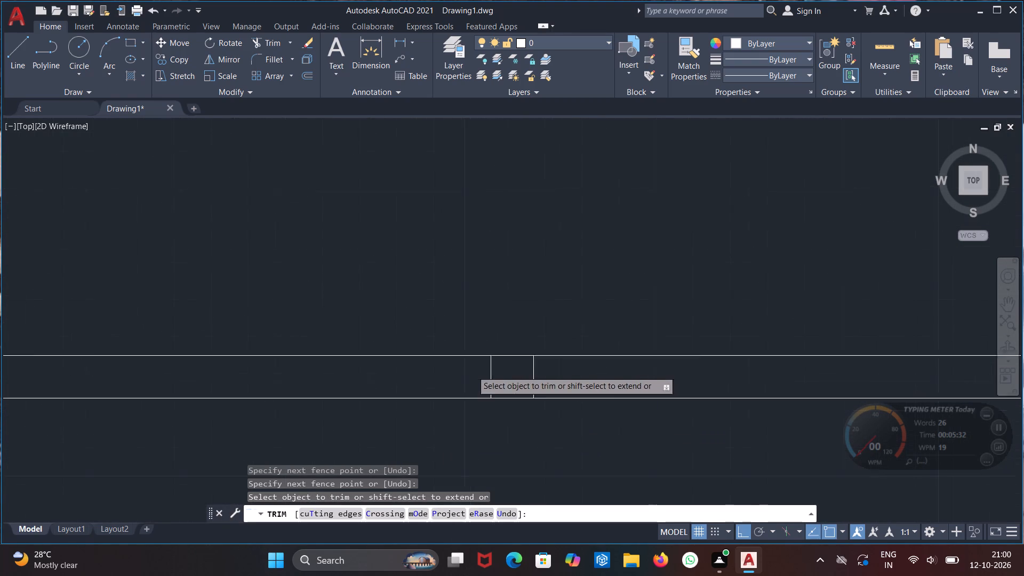
{"action": "left_click_drag", "start_coordinate": [596, 372], "coordinate": [460, 395]}
Trim the new partition's lower junction, removing the third horizontal partition's upper line between its faces and both stubs below it.
{"action": "scroll", "coordinate": [461, 395], "scroll_direction": "down", "scroll_amount": 3}
{"action": "middle_click_drag", "start_coordinate": [473, 438], "coordinate": [474, 433]}
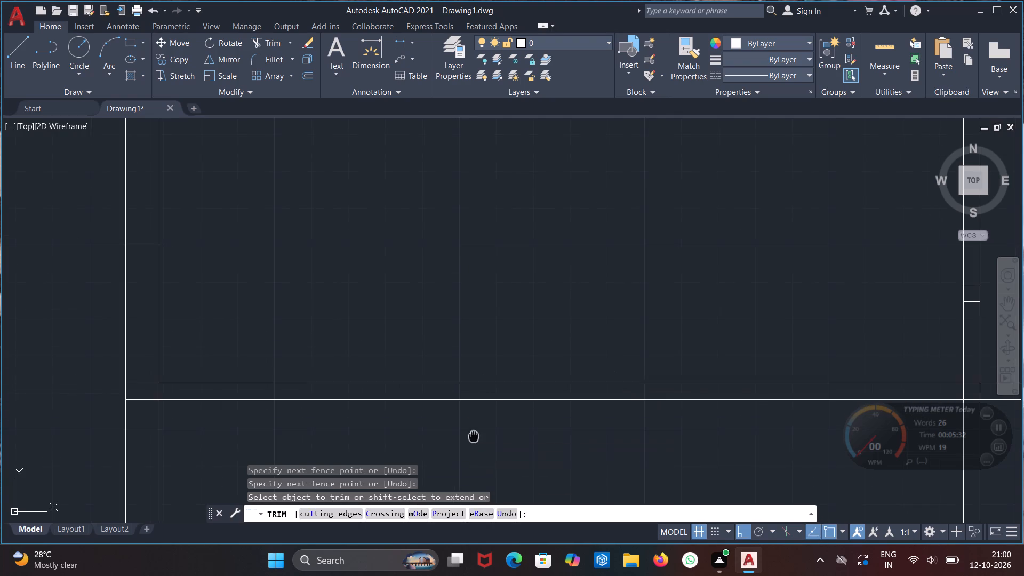
{"action": "middle_click_drag", "start_coordinate": [474, 433], "coordinate": [455, 244]}
{"action": "scroll", "coordinate": [462, 261], "scroll_direction": "down", "scroll_amount": 4}
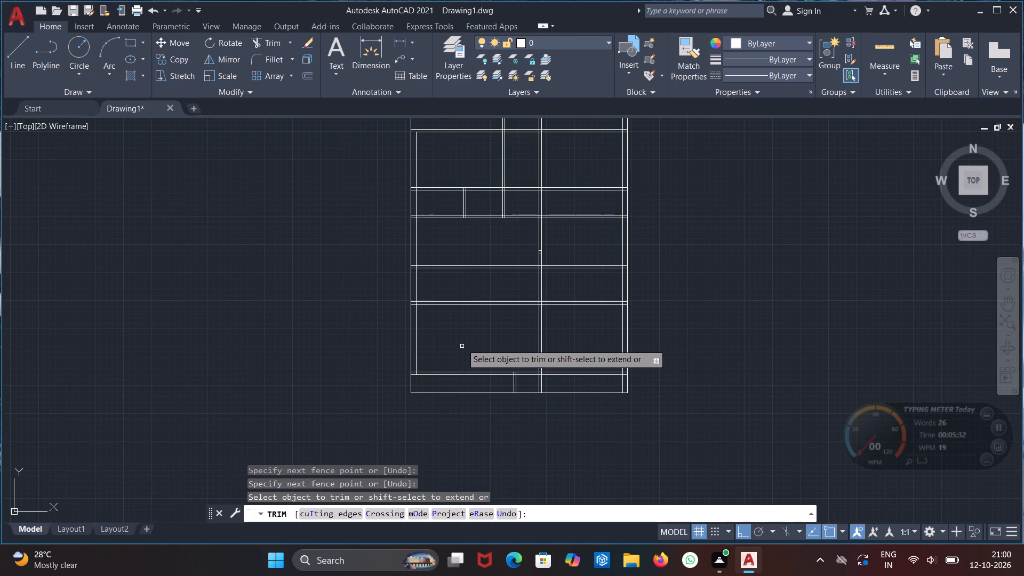
{"action": "middle_click_drag", "start_coordinate": [460, 333], "coordinate": [473, 410]}
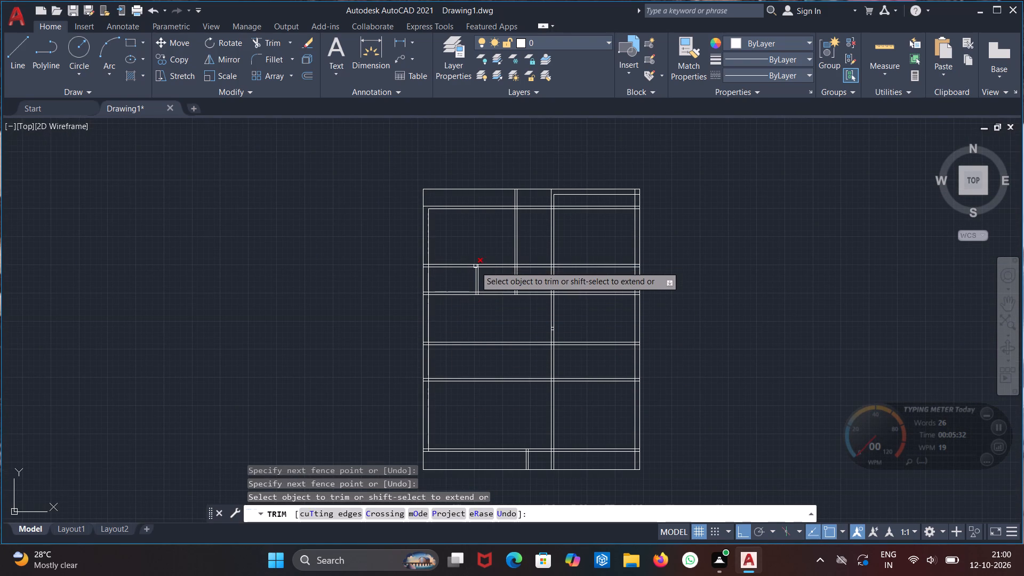
{"action": "scroll", "coordinate": [475, 266], "scroll_direction": "up", "scroll_amount": 4}
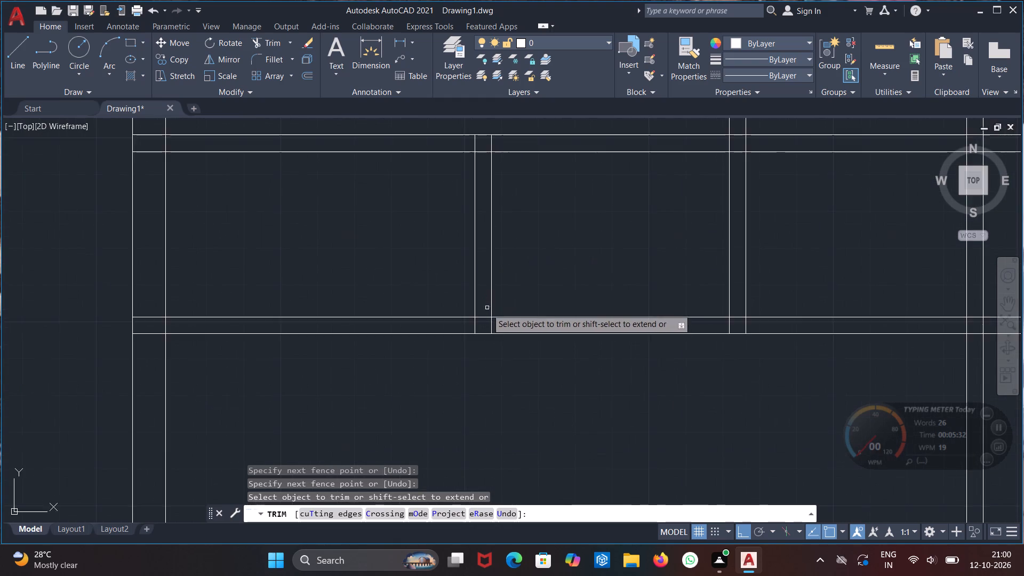
{"action": "scroll", "coordinate": [489, 316], "scroll_direction": "up", "scroll_amount": 2}
{"action": "left_click", "coordinate": [476, 313]}
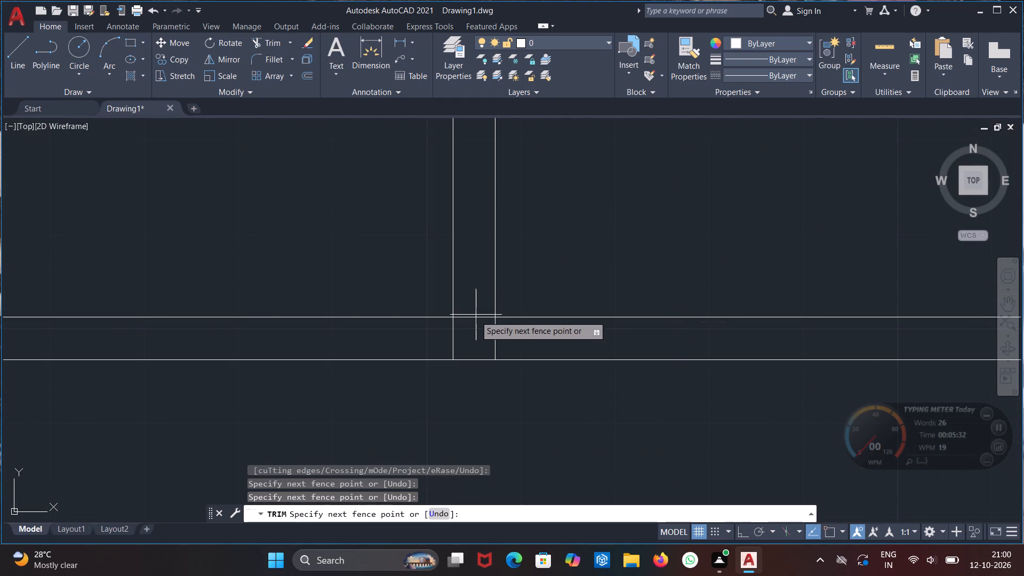
{"action": "left_click", "coordinate": [471, 330]}
{"action": "left_click_drag", "start_coordinate": [468, 330], "coordinate": [395, 344]}
{"action": "left_click_drag", "start_coordinate": [520, 333], "coordinate": [516, 333]}
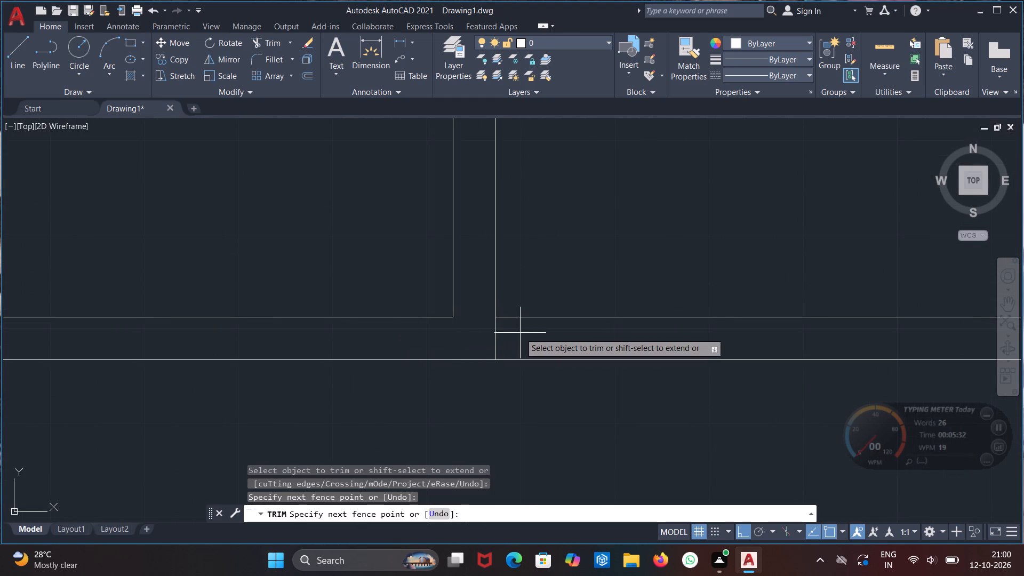
{"action": "left_click_drag", "start_coordinate": [516, 333], "coordinate": [469, 335]}
{"action": "scroll", "coordinate": [479, 323], "scroll_direction": "down", "scroll_amount": 4}
{"action": "scroll", "coordinate": [478, 228], "scroll_direction": "up", "scroll_amount": 5}
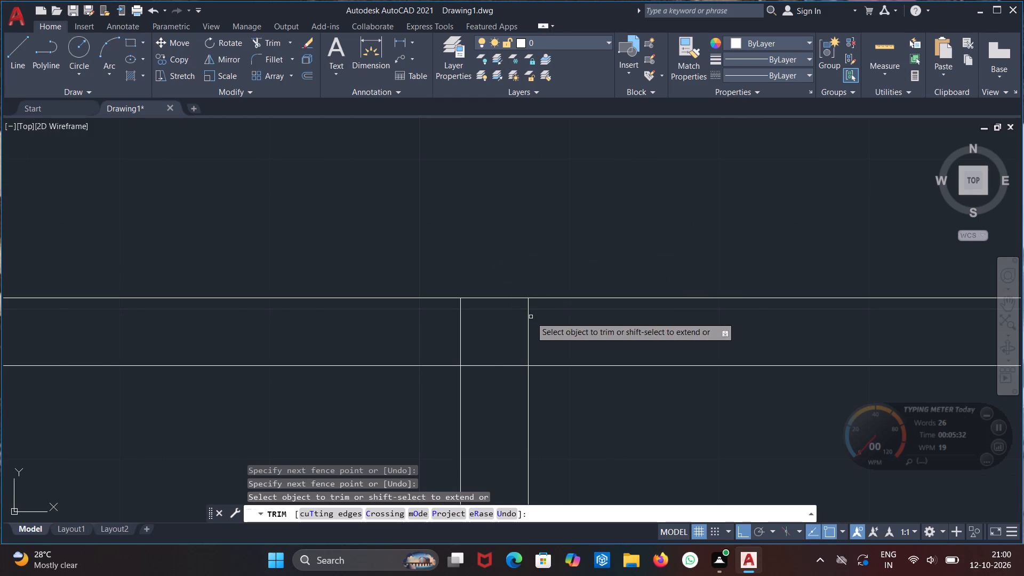
{"action": "scroll", "coordinate": [474, 329], "scroll_direction": "down", "scroll_amount": 4}
{"action": "middle_click_drag", "start_coordinate": [528, 366], "coordinate": [514, 334]}
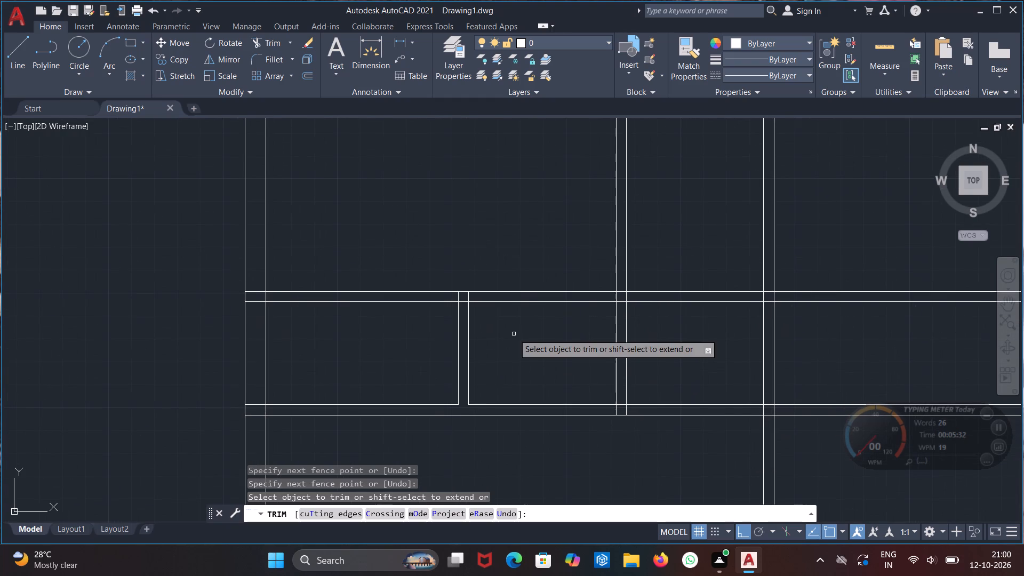
{"action": "key", "text": "Escape"}
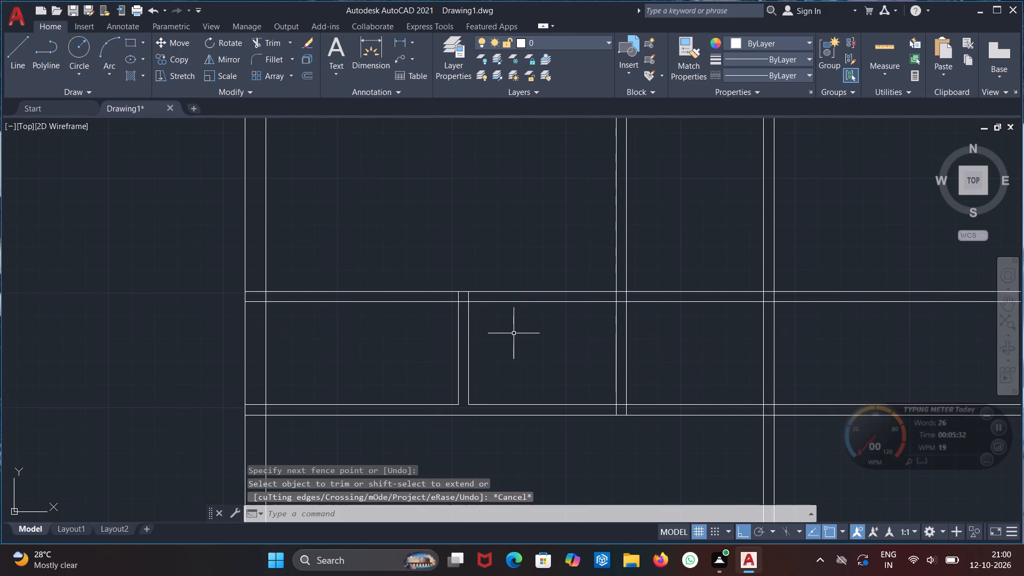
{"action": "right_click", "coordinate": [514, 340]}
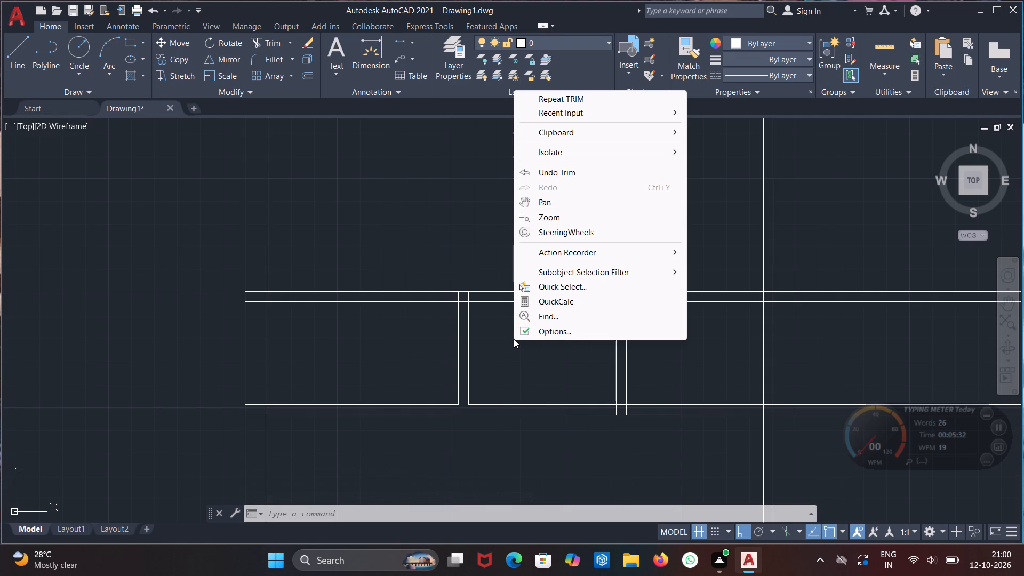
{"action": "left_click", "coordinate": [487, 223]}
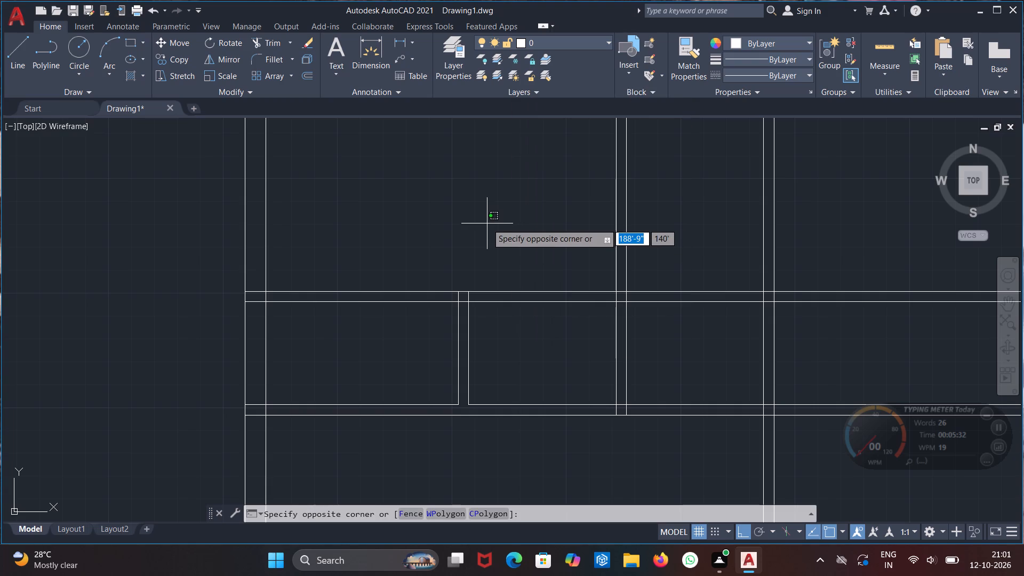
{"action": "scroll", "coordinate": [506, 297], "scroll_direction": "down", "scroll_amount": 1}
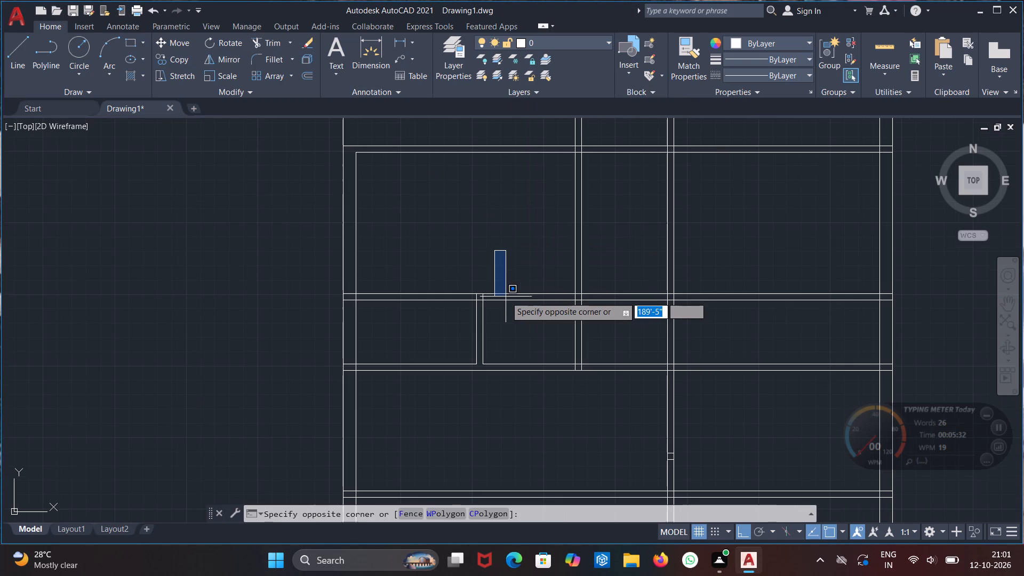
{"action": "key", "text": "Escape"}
Trim the topmost horizontal partition's two lines out of the area right of the central partition, including the stubs inside the right outer wall.
{"action": "scroll", "coordinate": [503, 218], "scroll_direction": "down", "scroll_amount": 1}
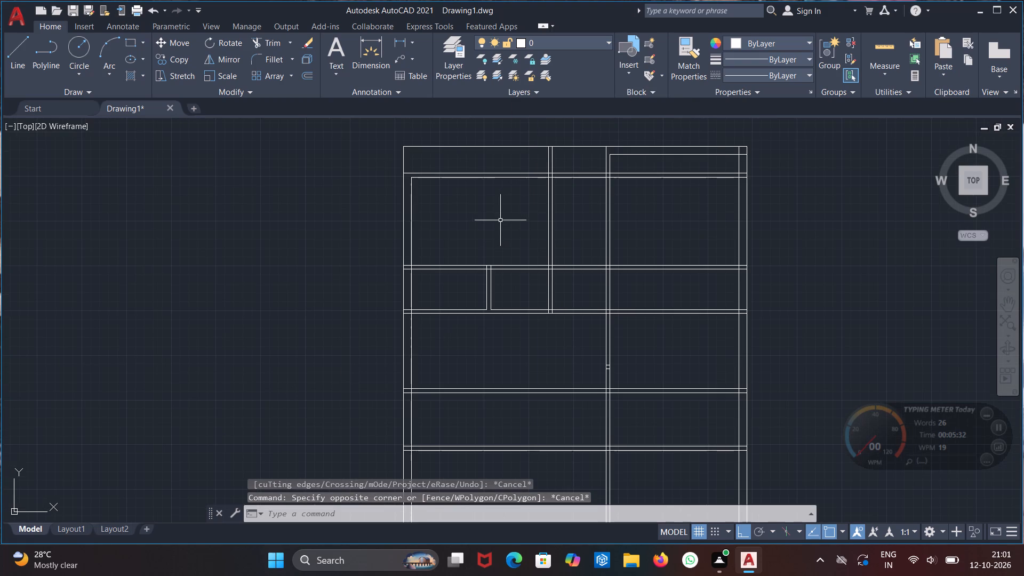
{"action": "middle_click_drag", "start_coordinate": [500, 220], "coordinate": [462, 202]}
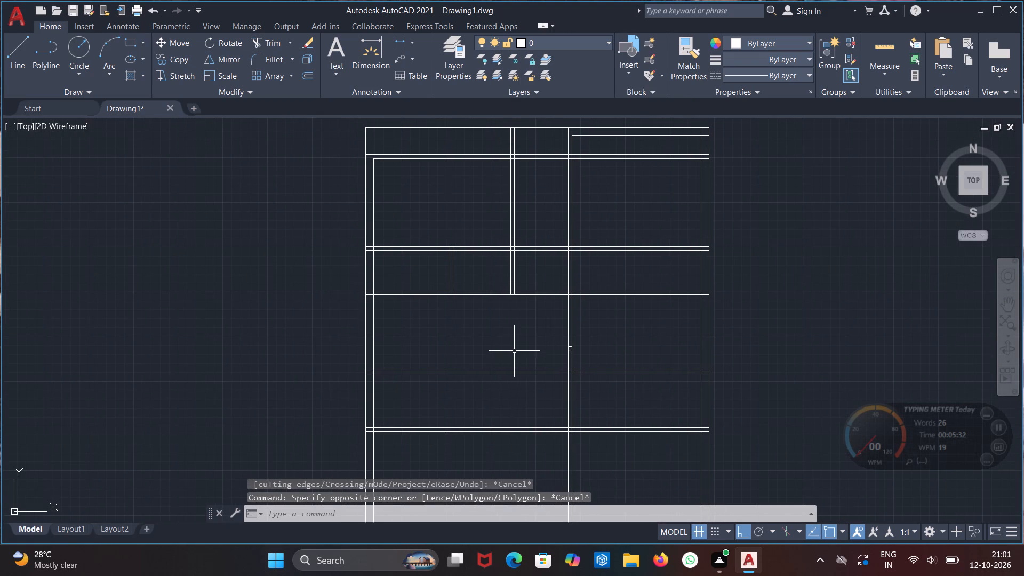
{"action": "middle_click_drag", "start_coordinate": [517, 327], "coordinate": [496, 373]}
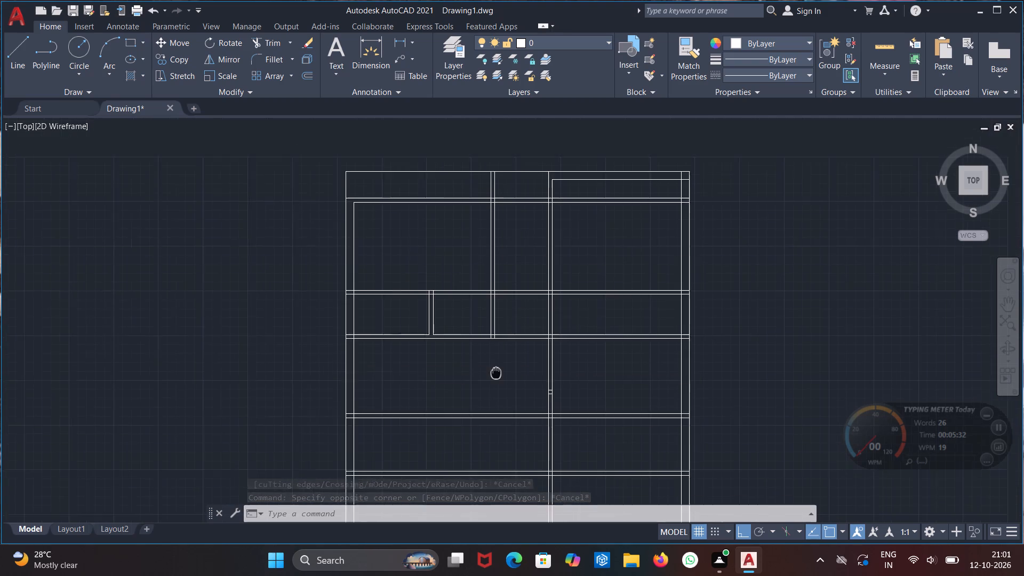
{"action": "middle_click_drag", "start_coordinate": [496, 373], "coordinate": [487, 391]}
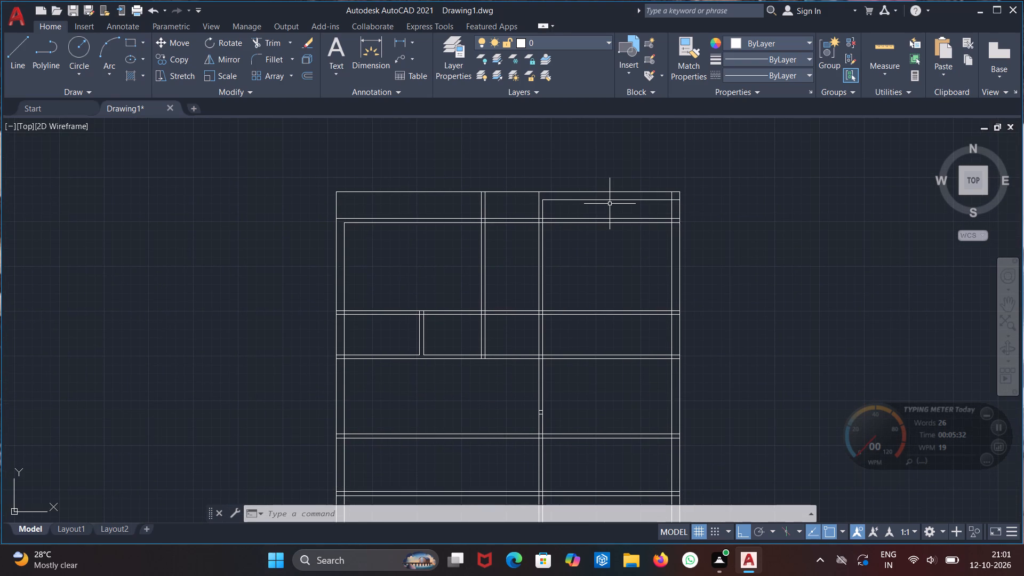
{"action": "type", "text": "tr"}
{"action": "key", "text": "Return"}
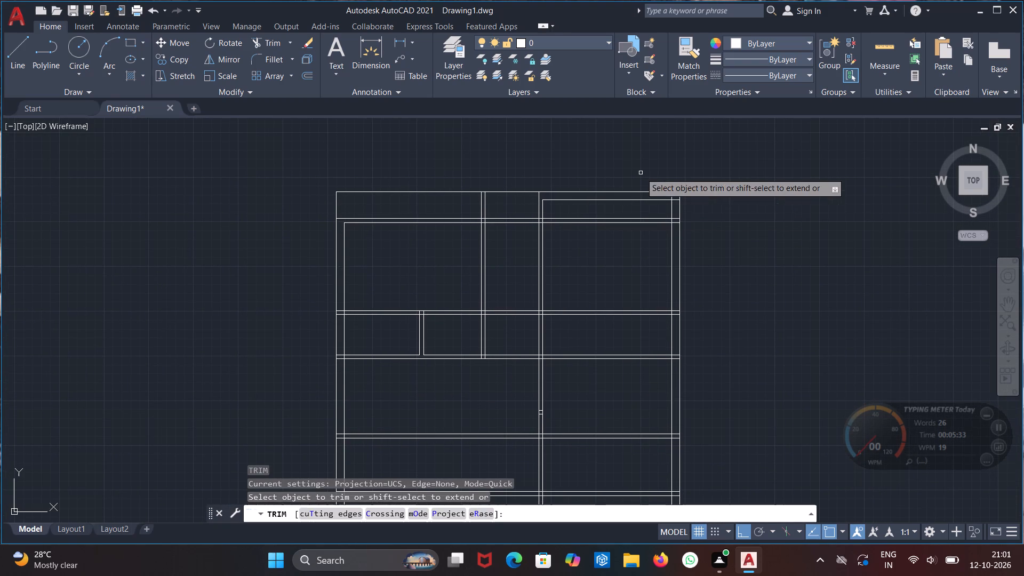
{"action": "left_click_drag", "start_coordinate": [612, 211], "coordinate": [609, 253]}
{"action": "scroll", "coordinate": [687, 218], "scroll_direction": "up", "scroll_amount": 3}
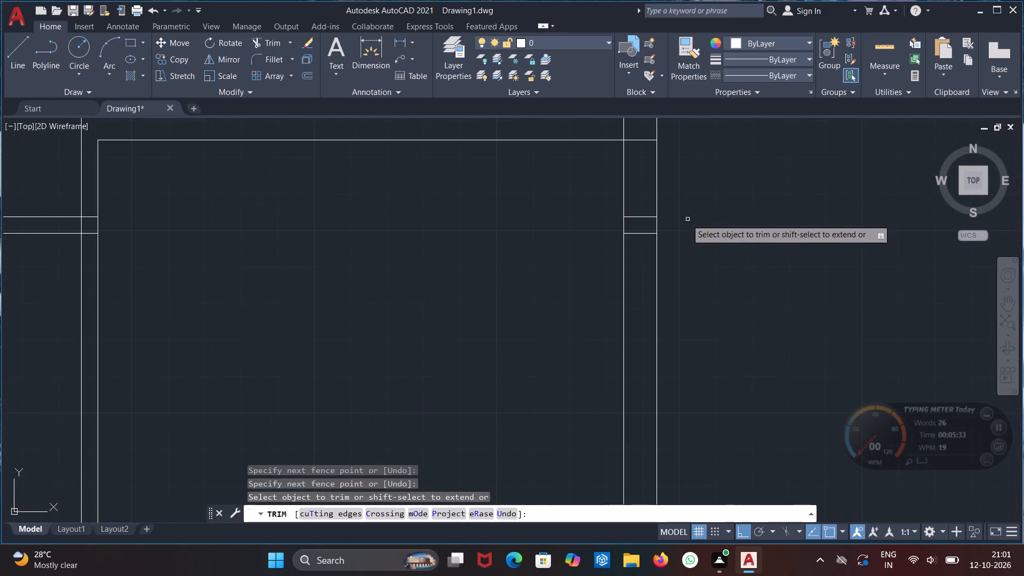
{"action": "left_click_drag", "start_coordinate": [633, 203], "coordinate": [637, 251]}
{"action": "scroll", "coordinate": [614, 277], "scroll_direction": "down", "scroll_amount": 3}
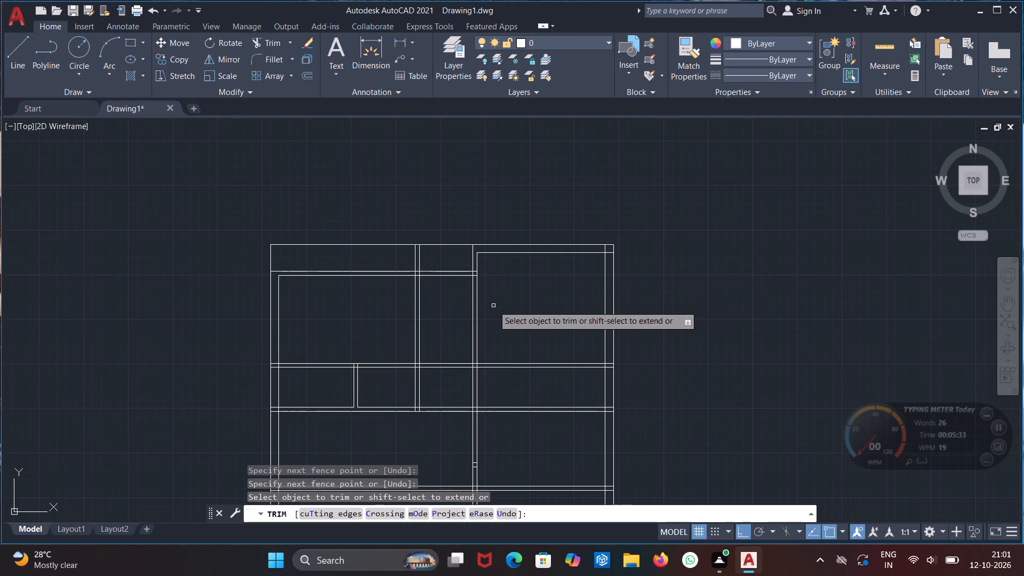
Trim the third horizontal partition's two lines between the central partition and the right outer wall.
{"action": "middle_click_drag", "start_coordinate": [493, 306], "coordinate": [565, 252]}
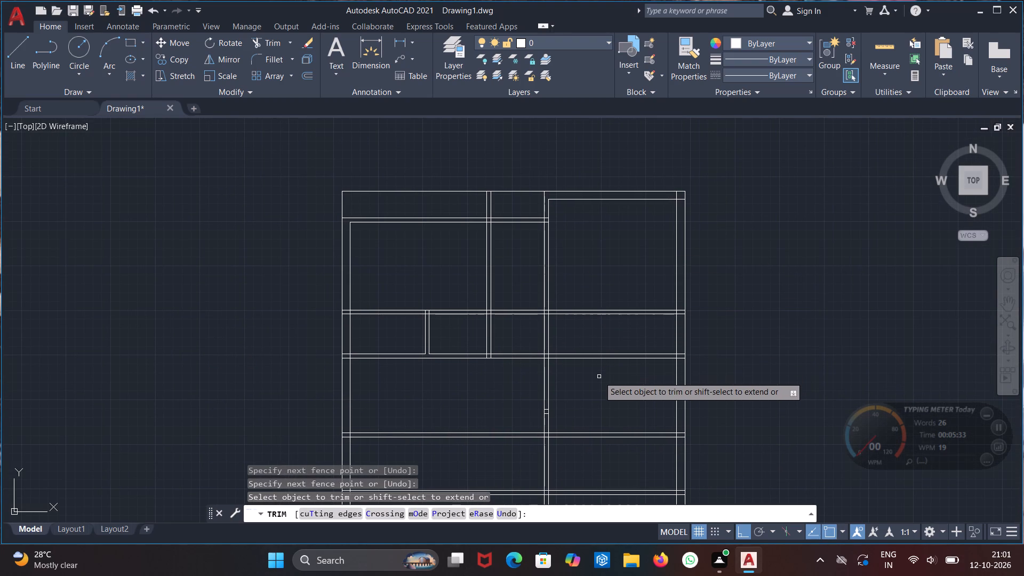
{"action": "middle_click_drag", "start_coordinate": [599, 377], "coordinate": [586, 310]}
{"action": "left_click_drag", "start_coordinate": [582, 276], "coordinate": [568, 319]}
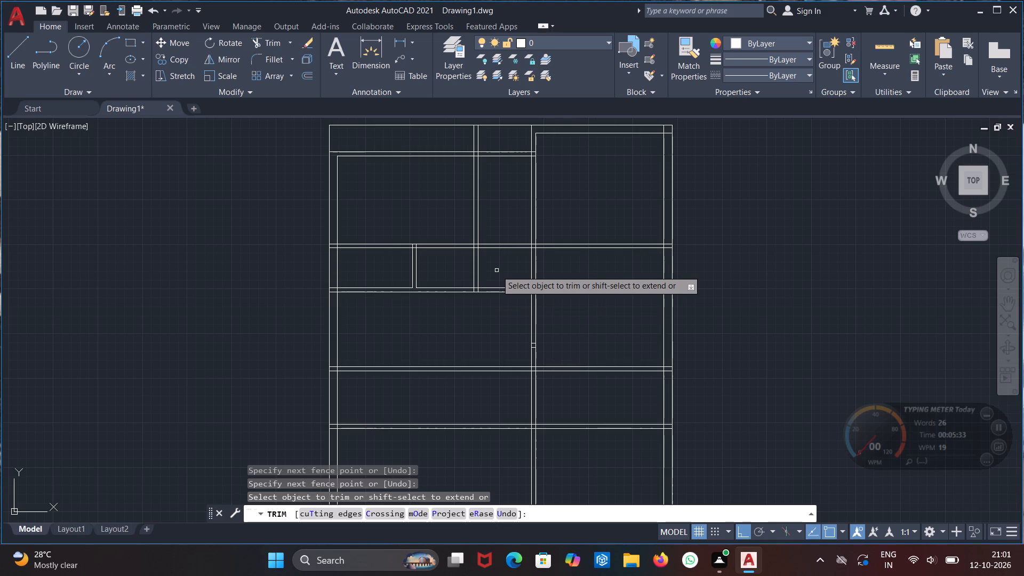
Trim the upper vertical partition left of the central one out of the strip between the second and third horizontal partitions.
{"action": "left_click", "coordinate": [489, 268]}
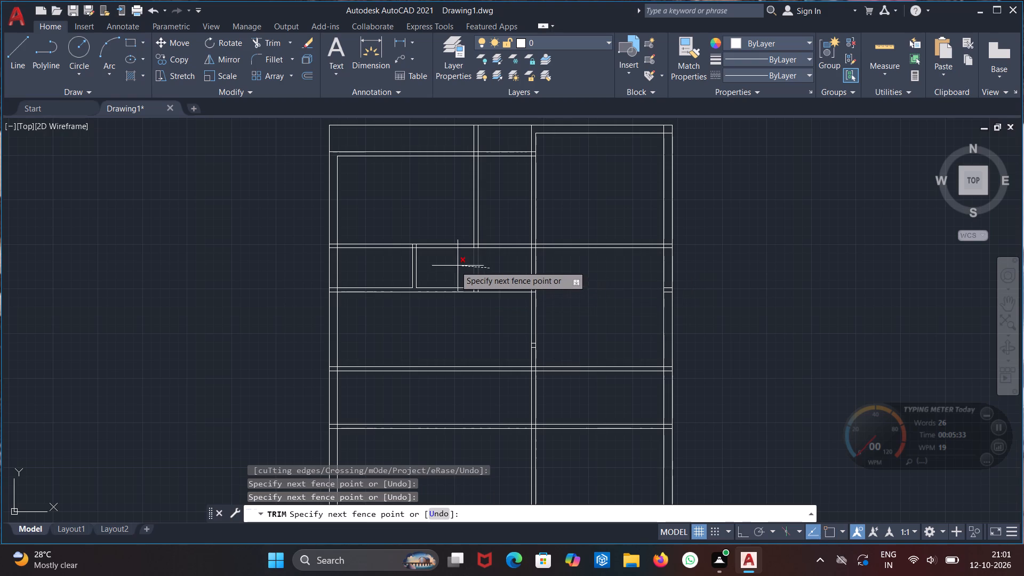
{"action": "left_click", "coordinate": [444, 262]}
{"action": "scroll", "coordinate": [570, 351], "scroll_direction": "down", "scroll_amount": 1}
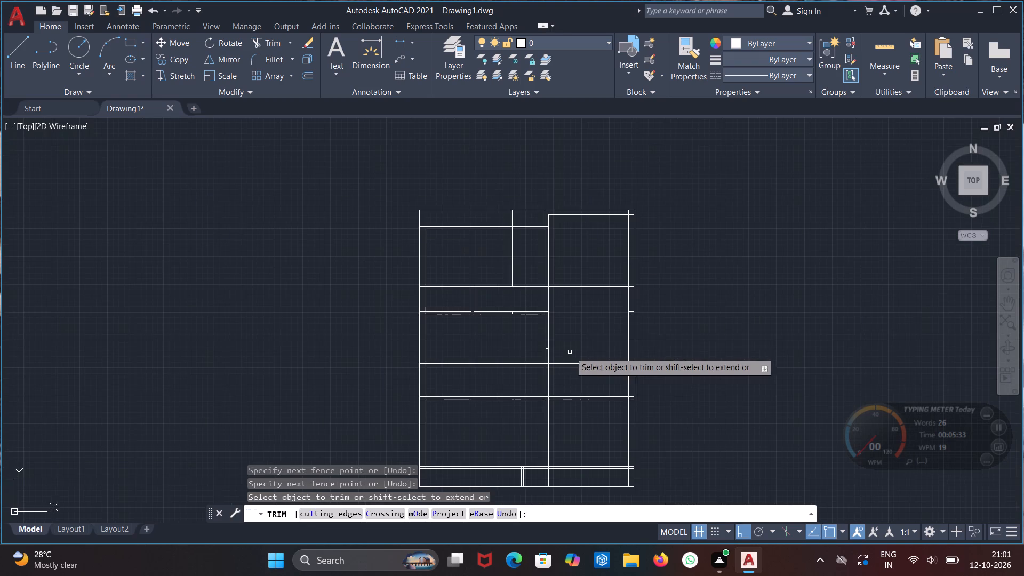
Trim the third horizontal partition's leftover stubs inside the right outer wall and the other pair of stubs inside the central partition.
{"action": "scroll", "coordinate": [625, 325], "scroll_direction": "up", "scroll_amount": 3}
{"action": "left_click_drag", "start_coordinate": [651, 265], "coordinate": [654, 307]}
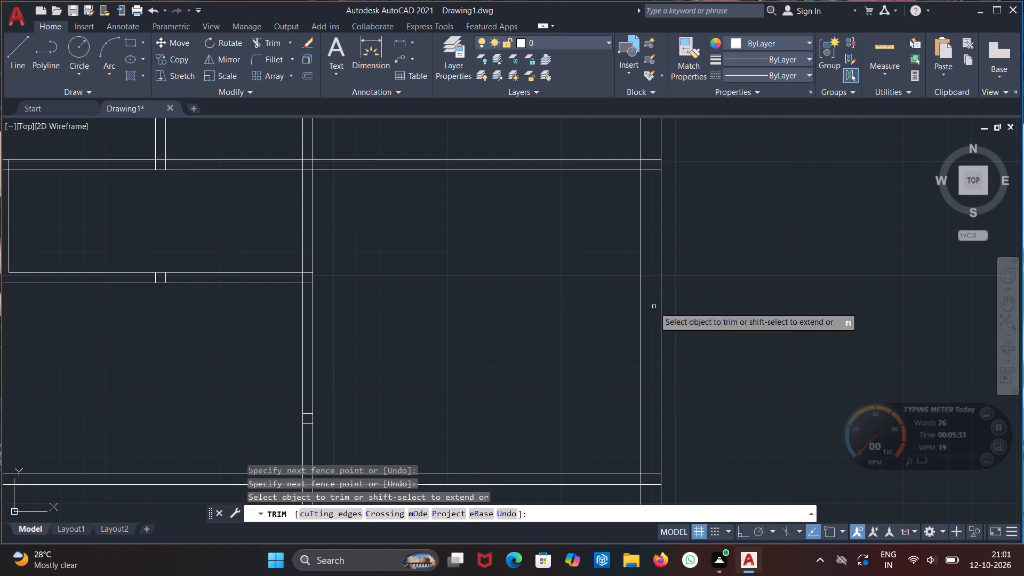
{"action": "scroll", "coordinate": [514, 370], "scroll_direction": "down", "scroll_amount": 2}
{"action": "middle_click_drag", "start_coordinate": [501, 367], "coordinate": [574, 246]}
{"action": "scroll", "coordinate": [457, 293], "scroll_direction": "up", "scroll_amount": 2}
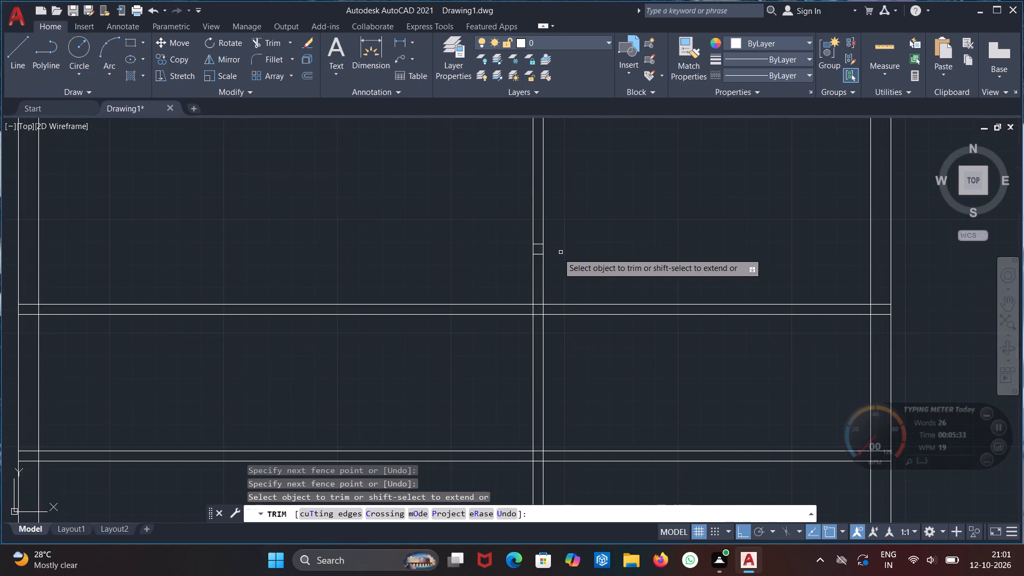
{"action": "scroll", "coordinate": [534, 254], "scroll_direction": "up", "scroll_amount": 3}
{"action": "left_click_drag", "start_coordinate": [553, 201], "coordinate": [553, 291]}
{"action": "scroll", "coordinate": [562, 283], "scroll_direction": "down", "scroll_amount": 2}
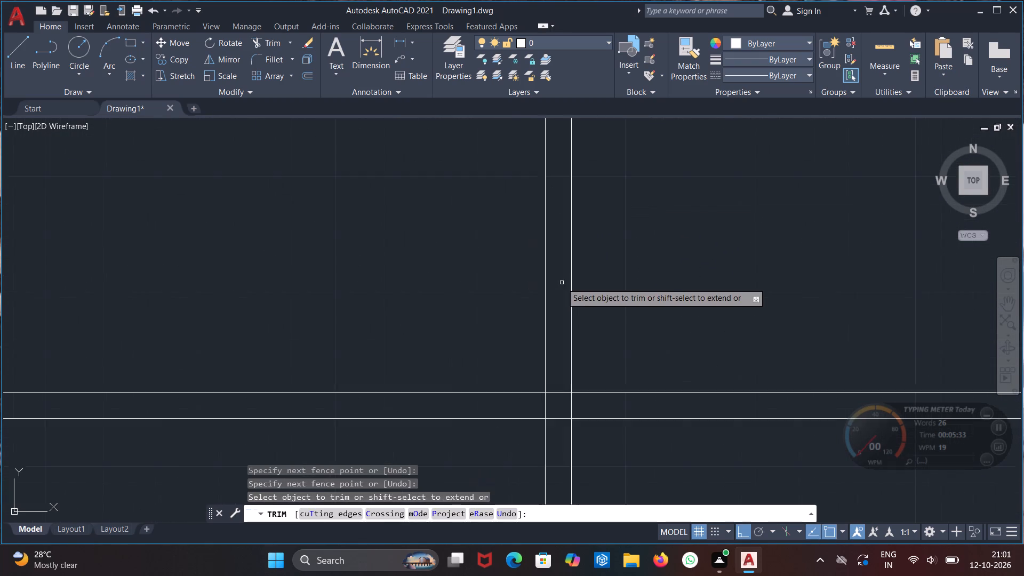
{"action": "scroll", "coordinate": [562, 283], "scroll_direction": "down", "scroll_amount": 2}
{"action": "scroll", "coordinate": [467, 249], "scroll_direction": "down", "scroll_amount": 1}
{"action": "middle_click_drag", "start_coordinate": [469, 249], "coordinate": [485, 298]}
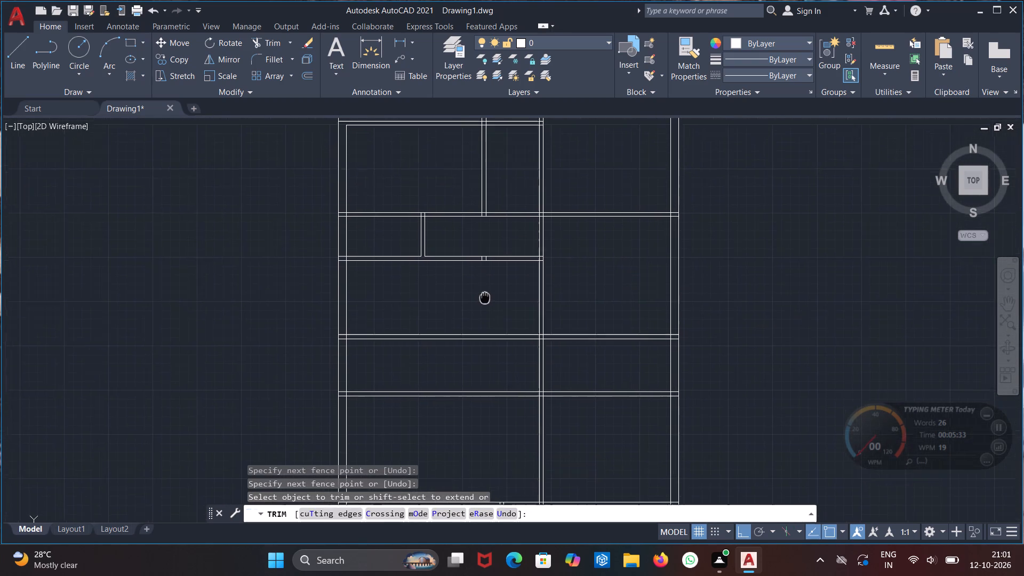
{"action": "middle_click_drag", "start_coordinate": [485, 298], "coordinate": [500, 314]}
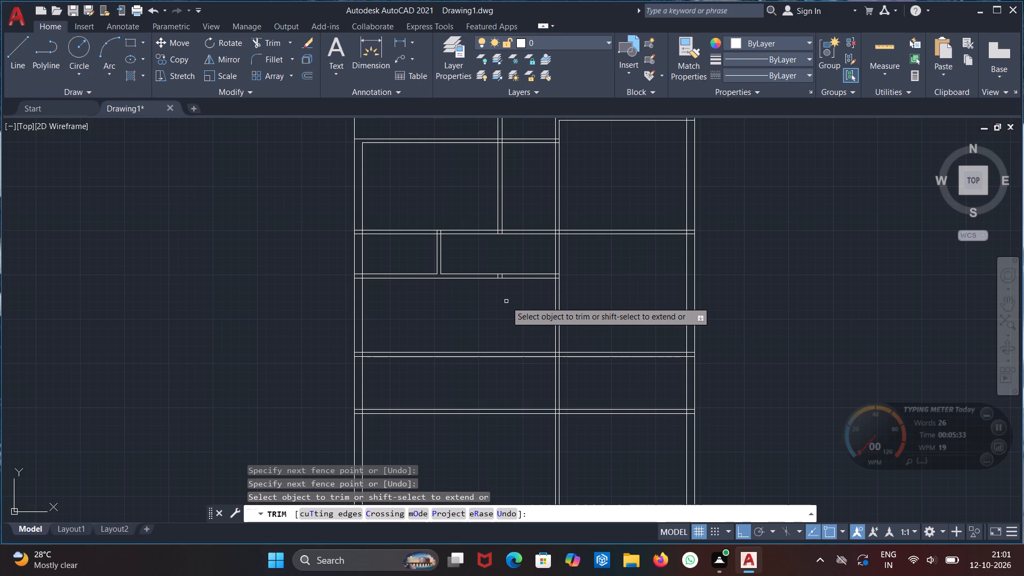
{"action": "key", "text": "Escape"}
Offset the left outer wall's inner line 3'-9" inward, and that new line 4.5" to form a vertical partition.
{"action": "scroll", "coordinate": [463, 311], "scroll_direction": "down", "scroll_amount": 1}
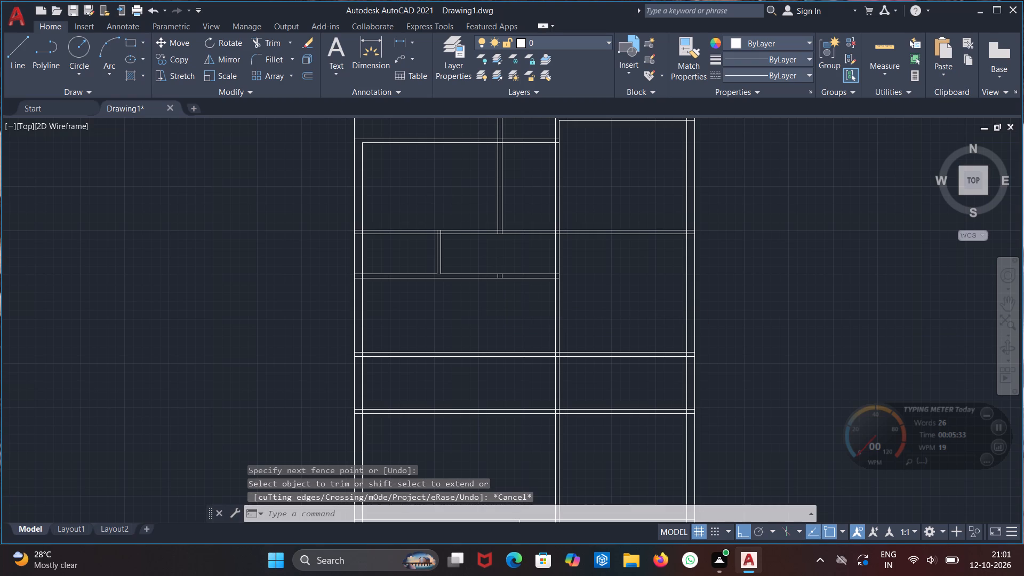
{"action": "middle_click_drag", "start_coordinate": [463, 311], "coordinate": [484, 284]}
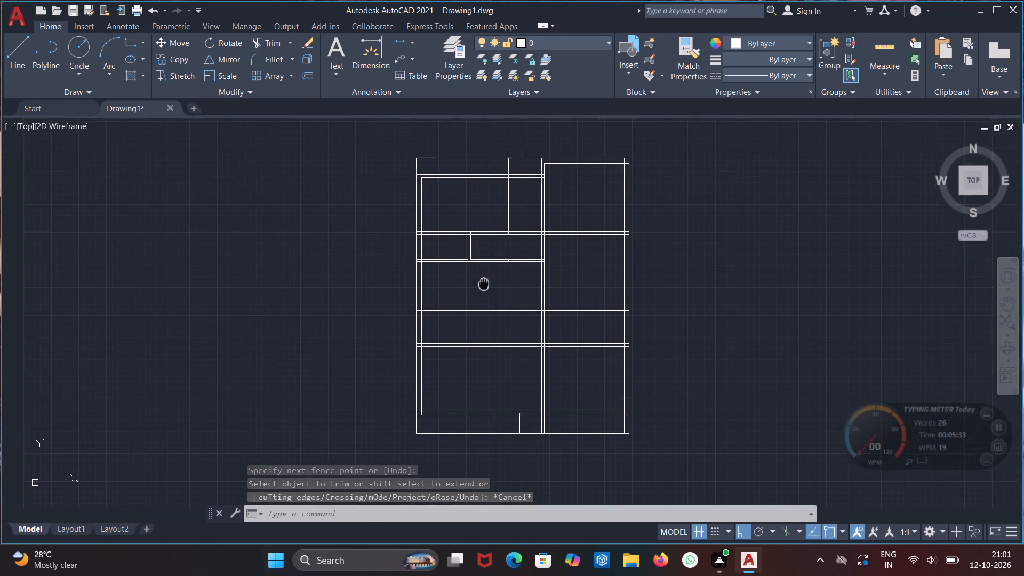
{"action": "middle_click_drag", "start_coordinate": [484, 284], "coordinate": [433, 284]}
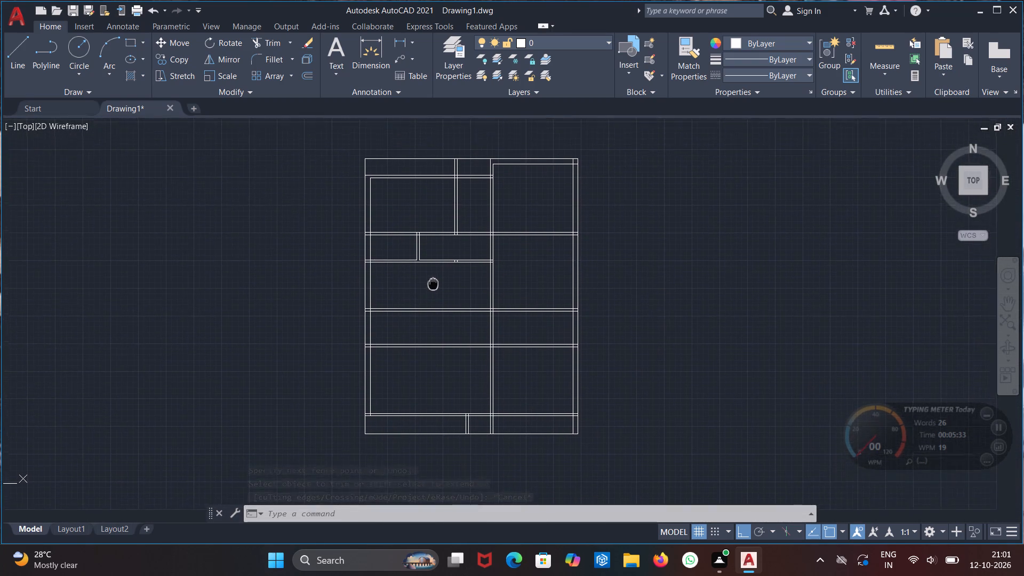
{"action": "middle_click_drag", "start_coordinate": [433, 284], "coordinate": [462, 273]}
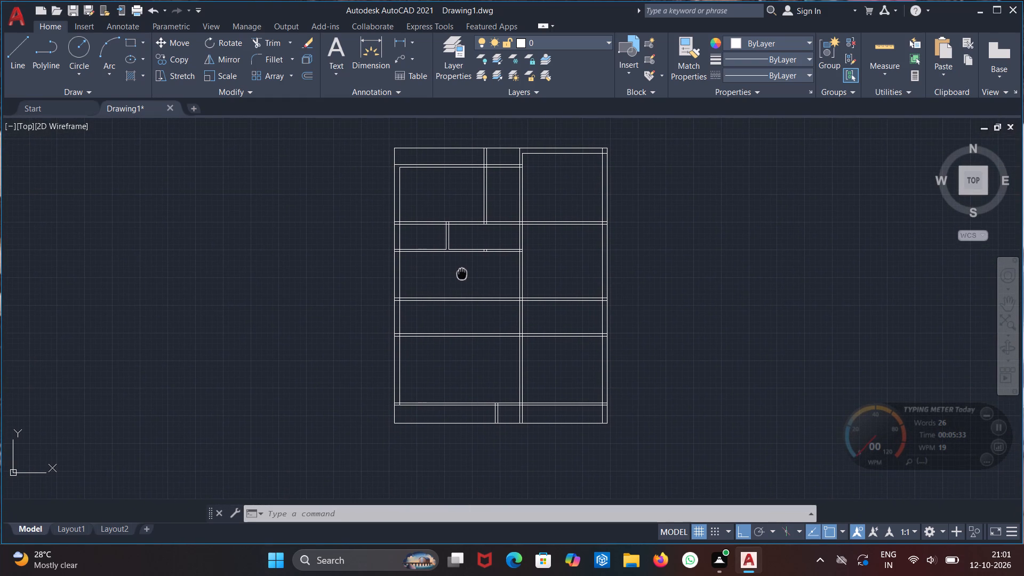
{"action": "middle_click_drag", "start_coordinate": [462, 273], "coordinate": [461, 272]}
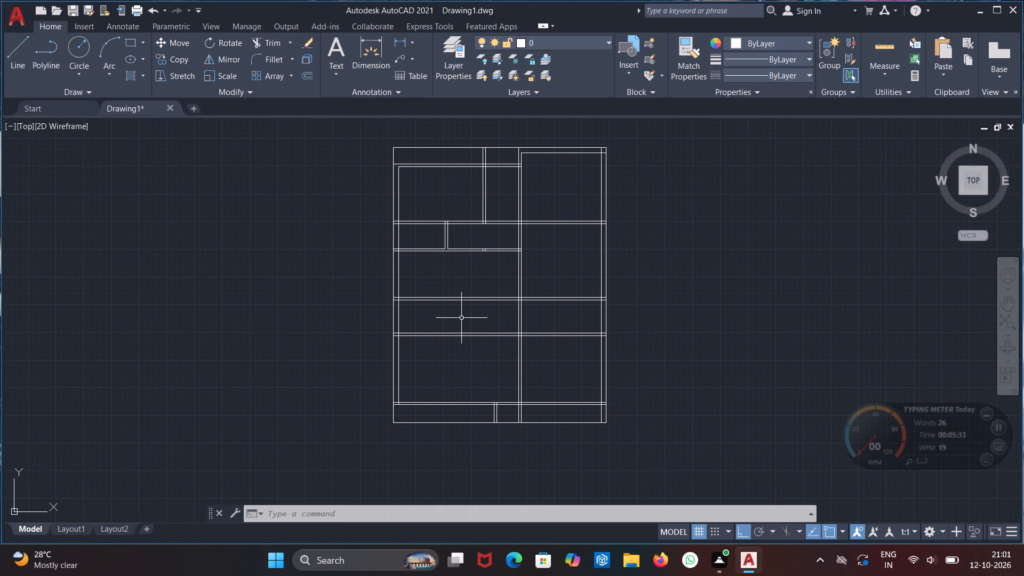
{"action": "scroll", "coordinate": [461, 319], "scroll_direction": "up", "scroll_amount": 1}
{"action": "middle_click_drag", "start_coordinate": [461, 319], "coordinate": [473, 300]}
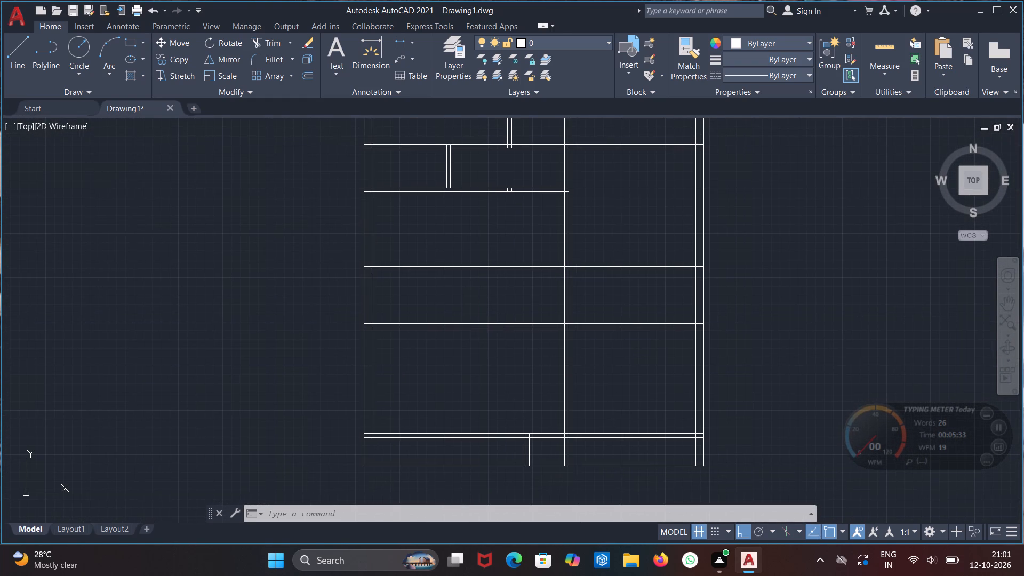
{"action": "key", "text": "Escape"}
{"action": "key", "text": "Escape"}
{"action": "type", "text": "off"}
{"action": "key", "text": "Return"}
{"action": "key", "text": "Return"}
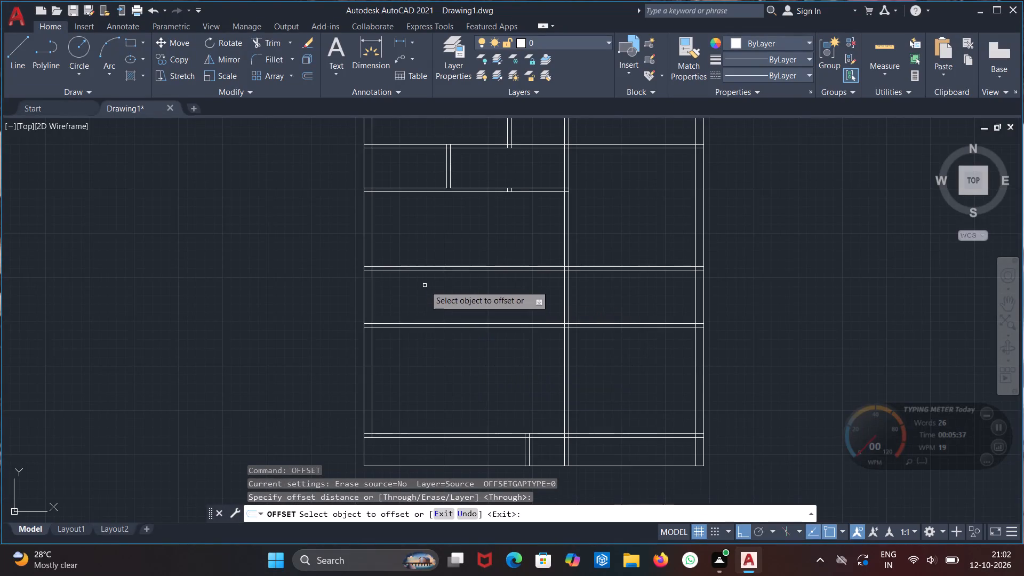
{"action": "left_click", "coordinate": [371, 309]}
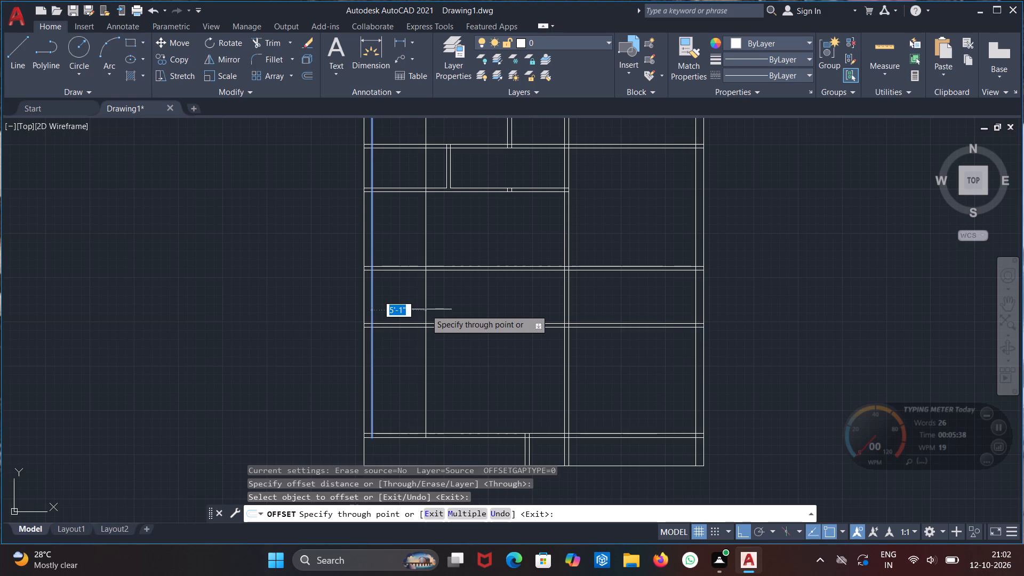
{"action": "type", "text": "3'-9\""}
{"action": "key", "text": "Return"}
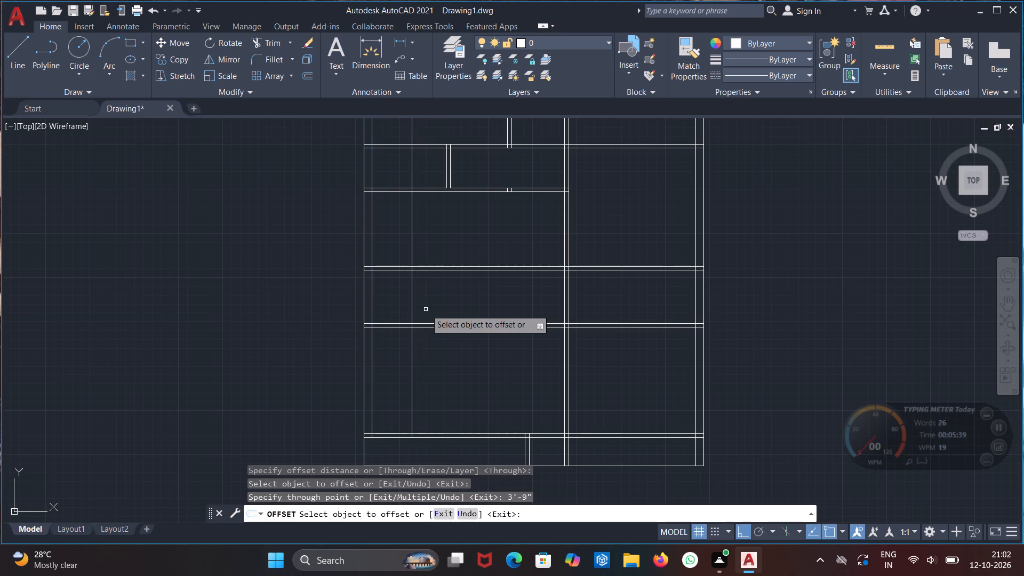
{"action": "left_click", "coordinate": [412, 309]}
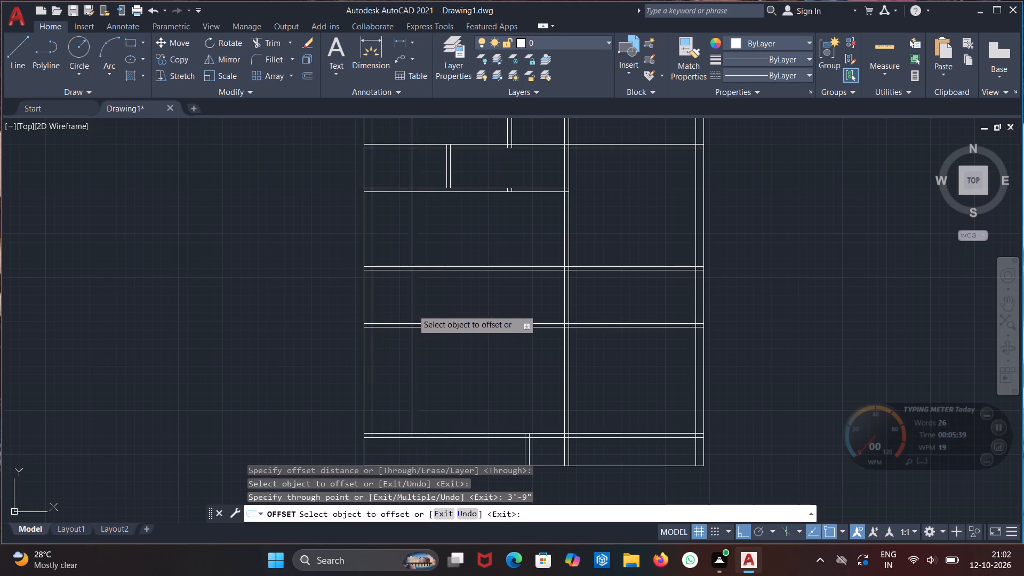
{"action": "type", "text": "4.5\""}
{"action": "key", "text": "Return"}
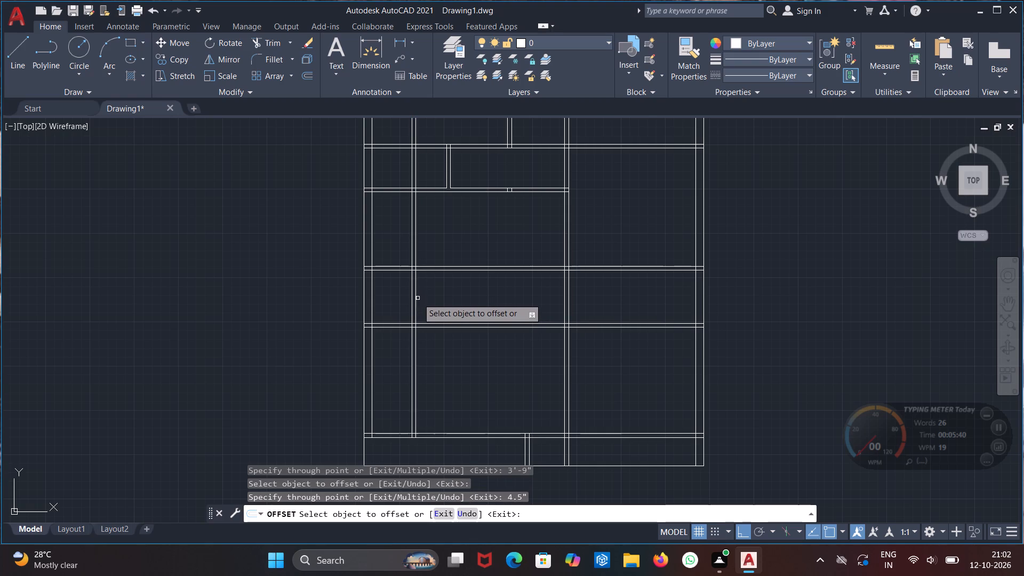
Offset the new partition's right line 6'-7" to the right, and the resulting line 4.5" to form a second vertical partition.
{"action": "left_click", "coordinate": [416, 303]}
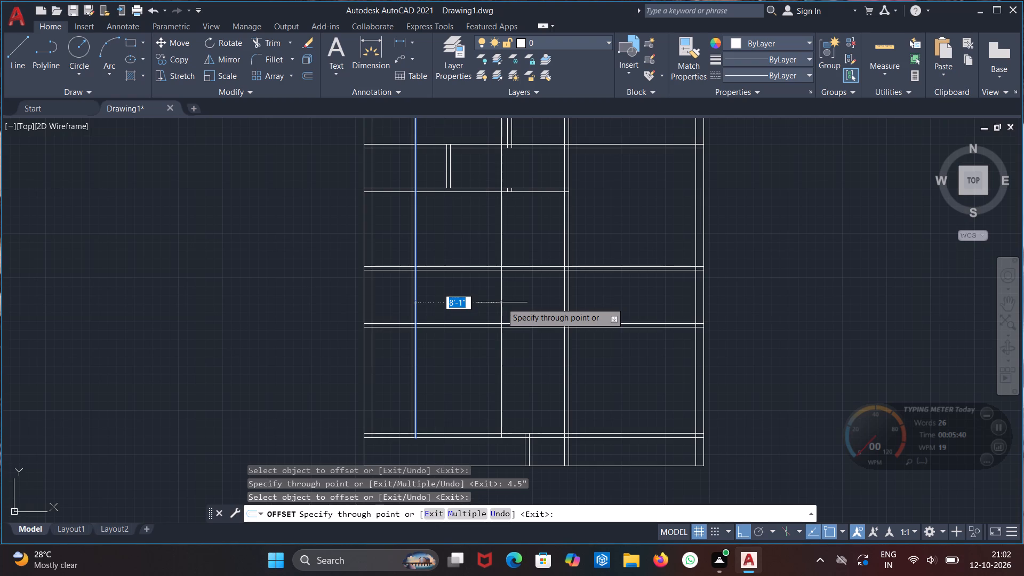
{"action": "type", "text": "6'-7\""}
{"action": "key", "text": "Return"}
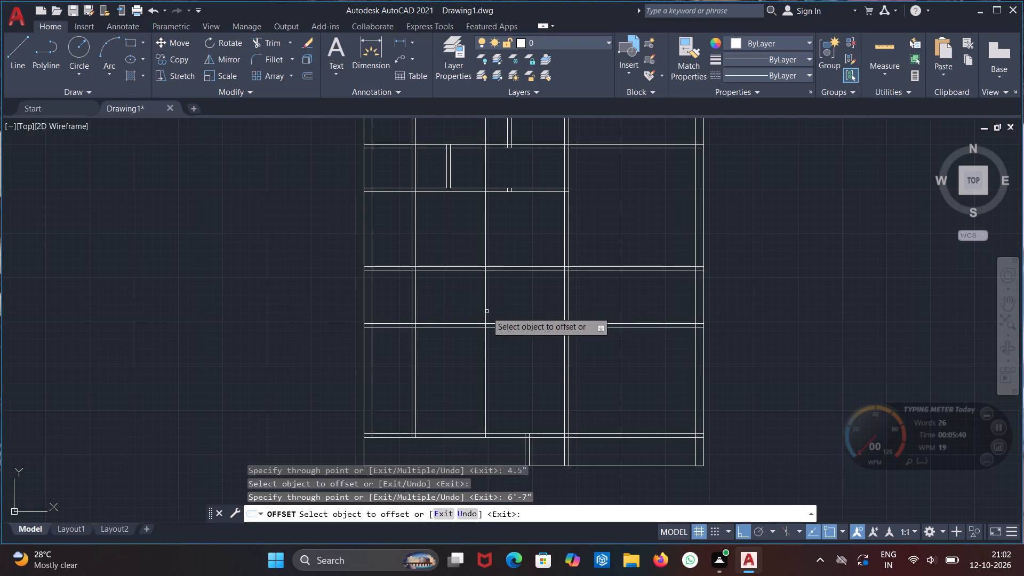
{"action": "left_click", "coordinate": [486, 311]}
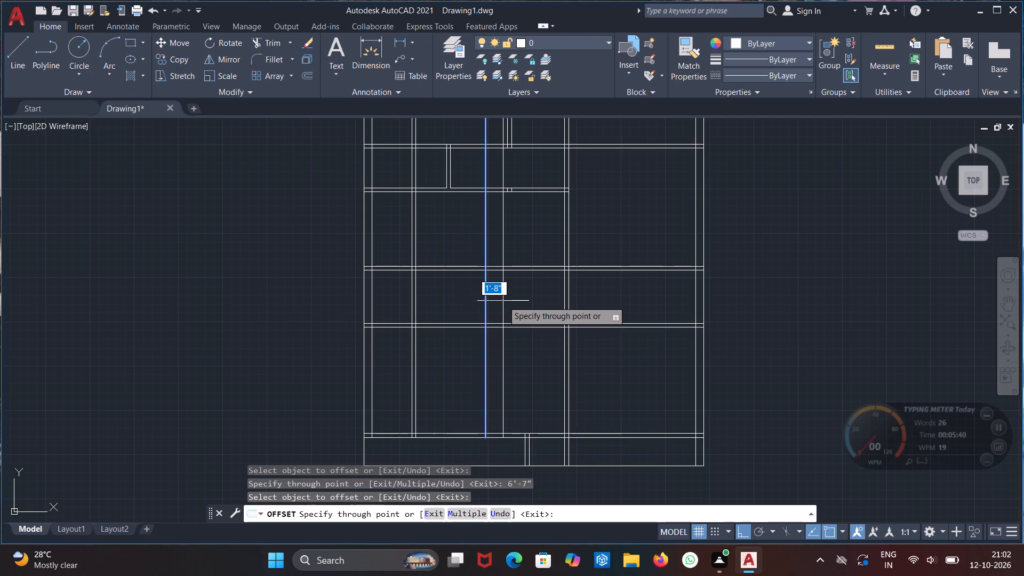
{"action": "type", "text": "4.5\""}
{"action": "key", "text": "Return"}
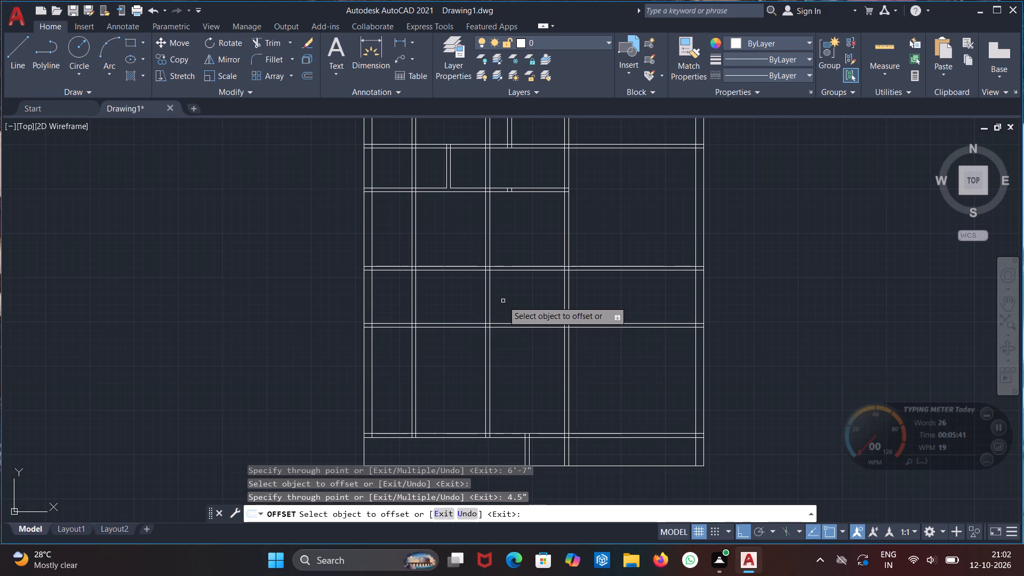
{"action": "key", "text": "Escape"}
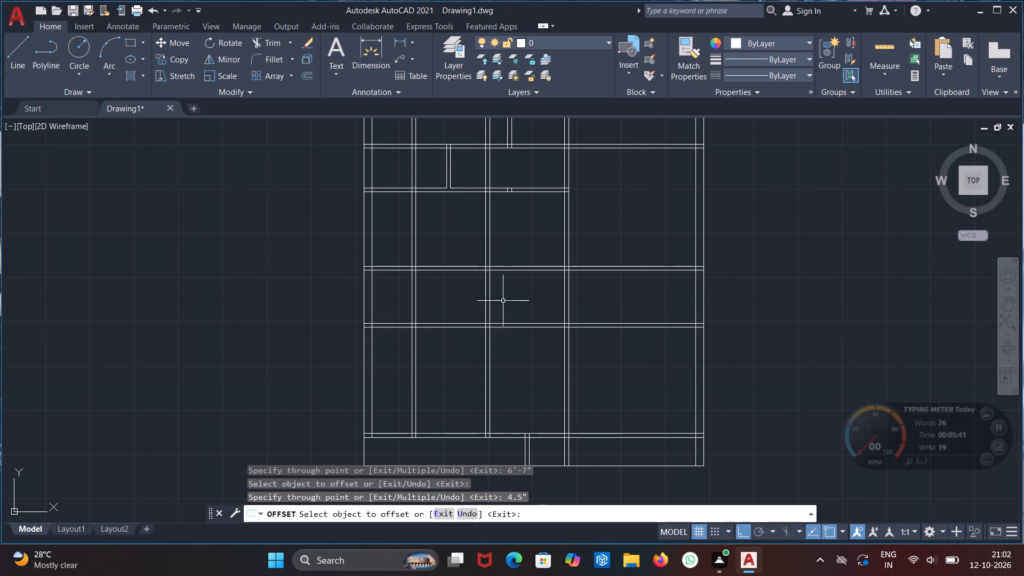
Trim both new vertical partitions out of the two strips between the second and fourth horizontal partitions.
{"action": "type", "text": "tr"}
{"action": "key", "text": "Return"}
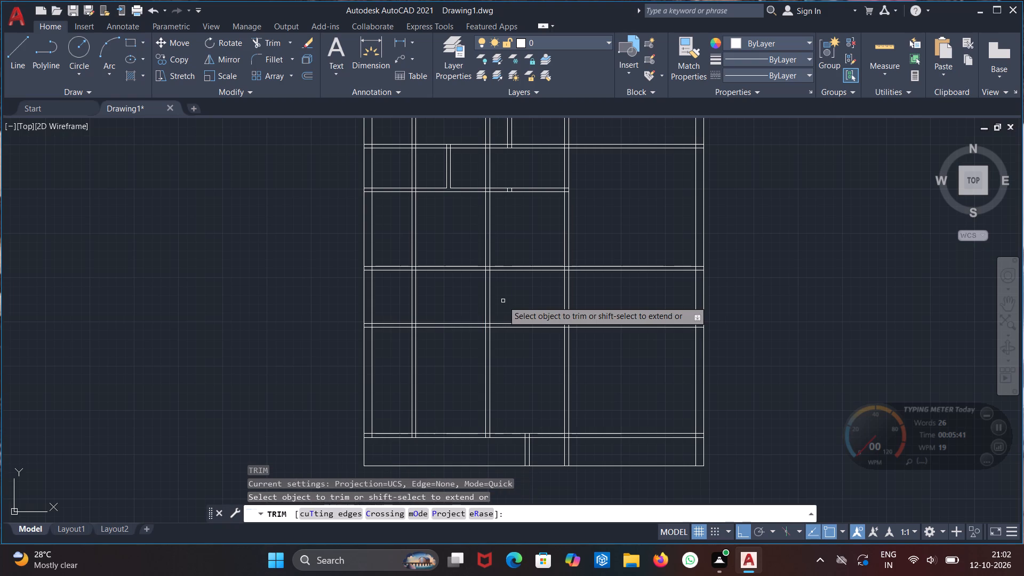
{"action": "left_click_drag", "start_coordinate": [427, 215], "coordinate": [425, 219]}
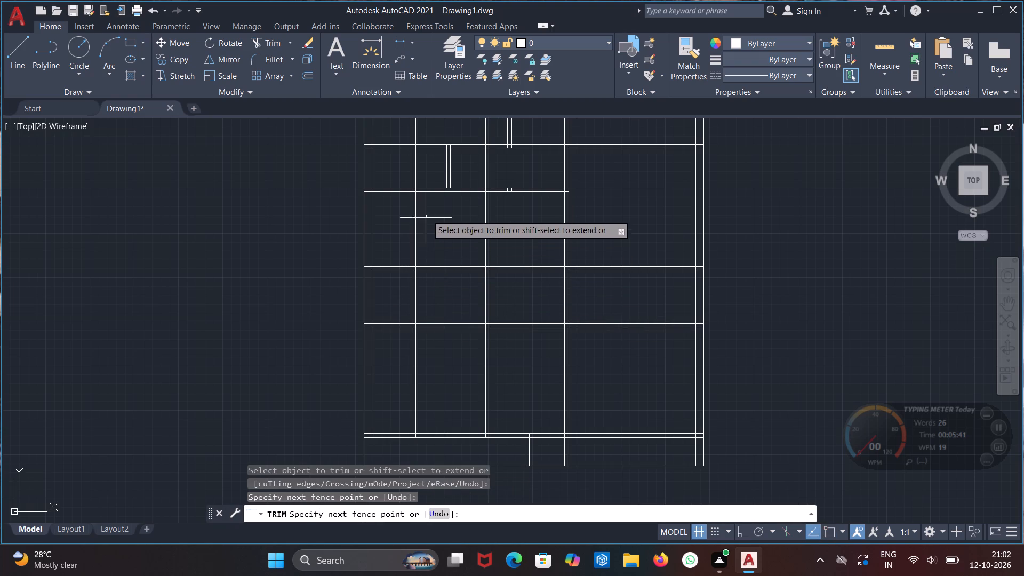
{"action": "left_click_drag", "start_coordinate": [425, 219], "coordinate": [410, 234]}
{"action": "left_click_drag", "start_coordinate": [508, 225], "coordinate": [470, 233]}
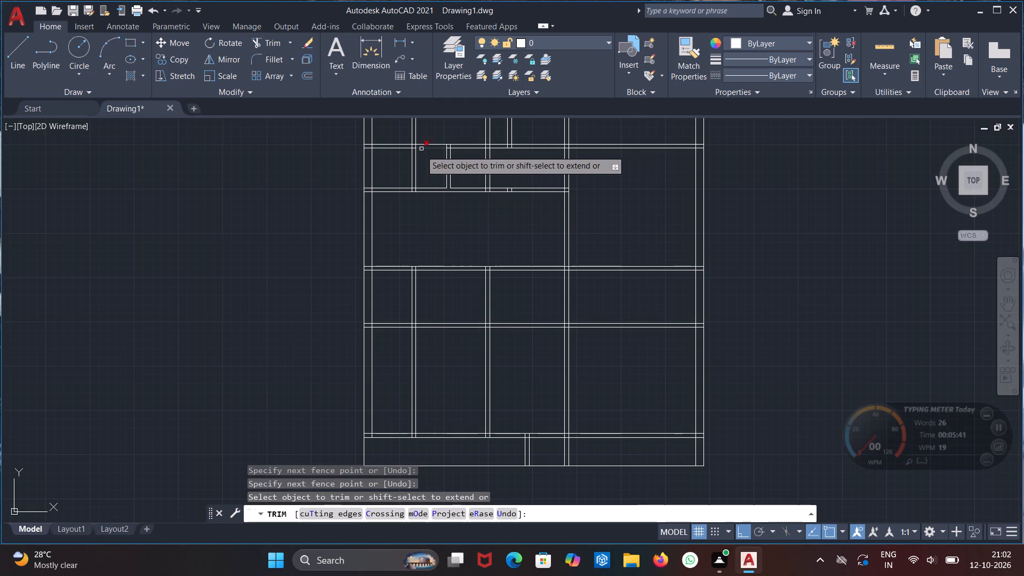
{"action": "left_click_drag", "start_coordinate": [421, 165], "coordinate": [395, 170]}
{"action": "left_click_drag", "start_coordinate": [513, 173], "coordinate": [484, 174]}
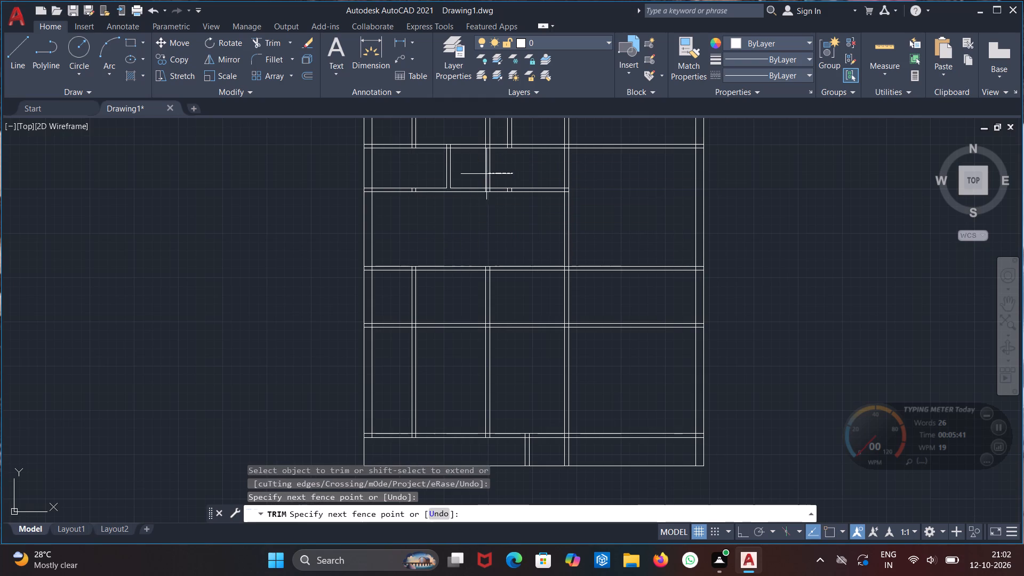
{"action": "left_click_drag", "start_coordinate": [484, 174], "coordinate": [478, 174]}
Trim the leftover stubs of the vertical partitions between the third horizontal partition's two lines.
{"action": "scroll", "coordinate": [405, 184], "scroll_direction": "up", "scroll_amount": 7}
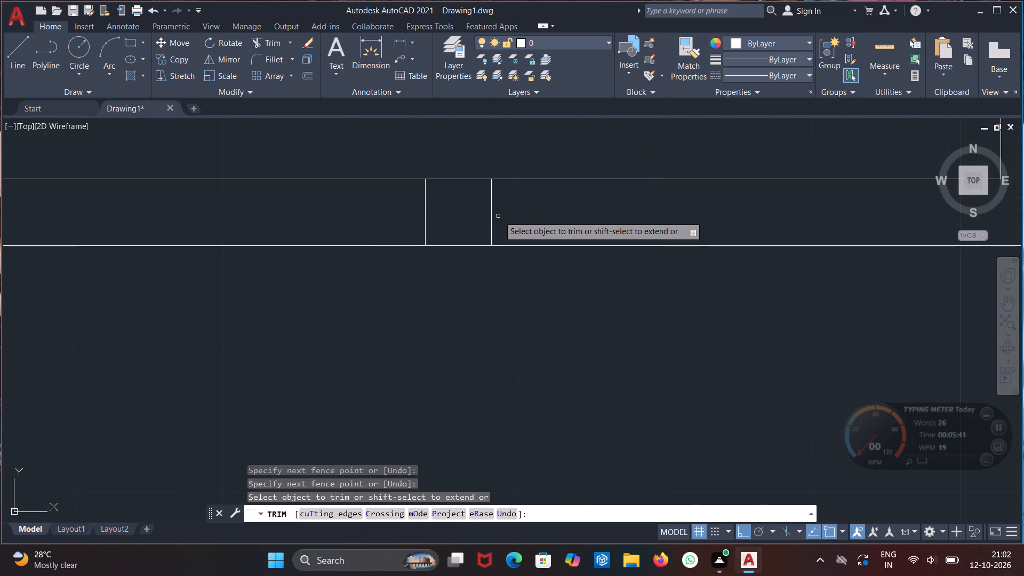
{"action": "left_click_drag", "start_coordinate": [509, 217], "coordinate": [398, 207]}
{"action": "scroll", "coordinate": [404, 203], "scroll_direction": "down", "scroll_amount": 4}
{"action": "scroll", "coordinate": [663, 217], "scroll_direction": "down", "scroll_amount": 2}
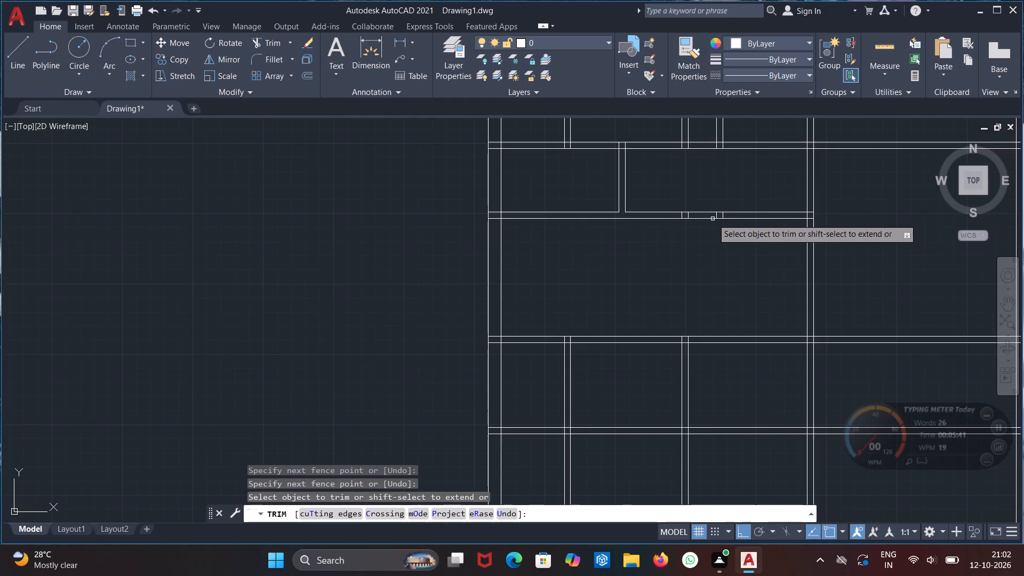
{"action": "scroll", "coordinate": [722, 212], "scroll_direction": "up", "scroll_amount": 3}
{"action": "left_click_drag", "start_coordinate": [747, 222], "coordinate": [615, 226]}
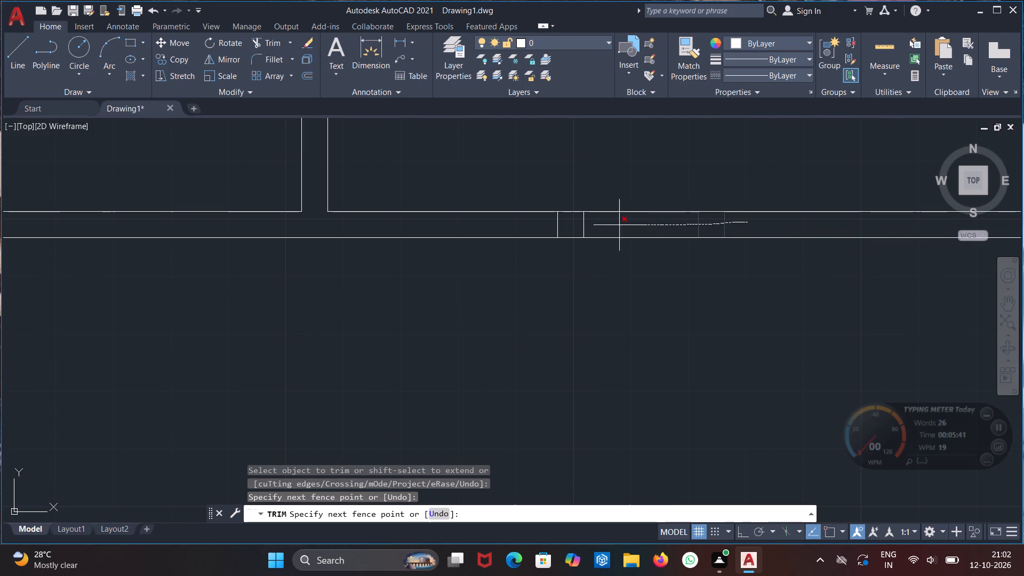
{"action": "left_click_drag", "start_coordinate": [615, 226], "coordinate": [532, 226]}
{"action": "scroll", "coordinate": [543, 218], "scroll_direction": "down", "scroll_amount": 4}
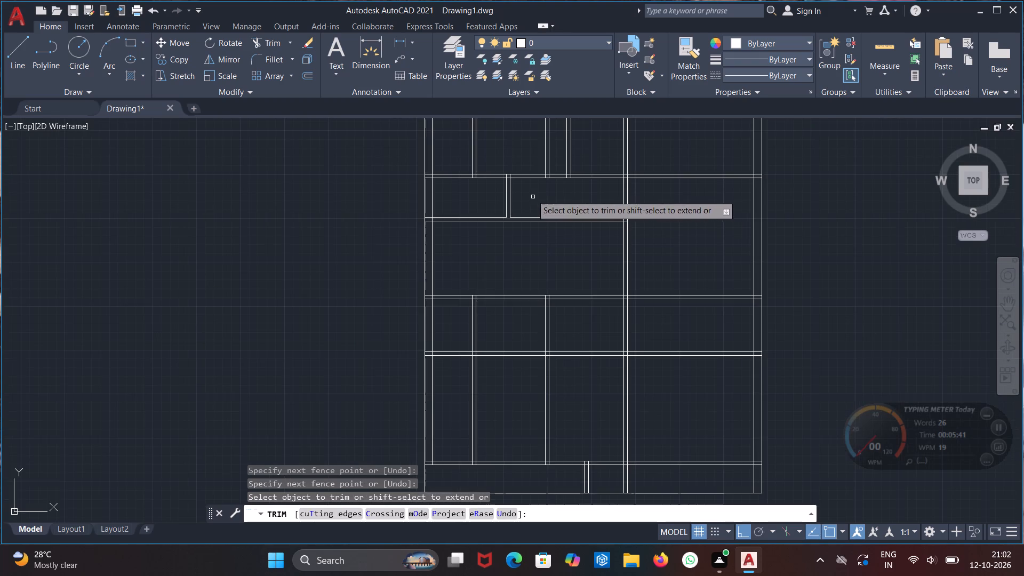
Trim the left new partition out of the top-left room, including its stubs inside the second horizontal partition.
{"action": "middle_click_drag", "start_coordinate": [532, 195], "coordinate": [553, 324]}
{"action": "left_click_drag", "start_coordinate": [526, 243], "coordinate": [487, 269]}
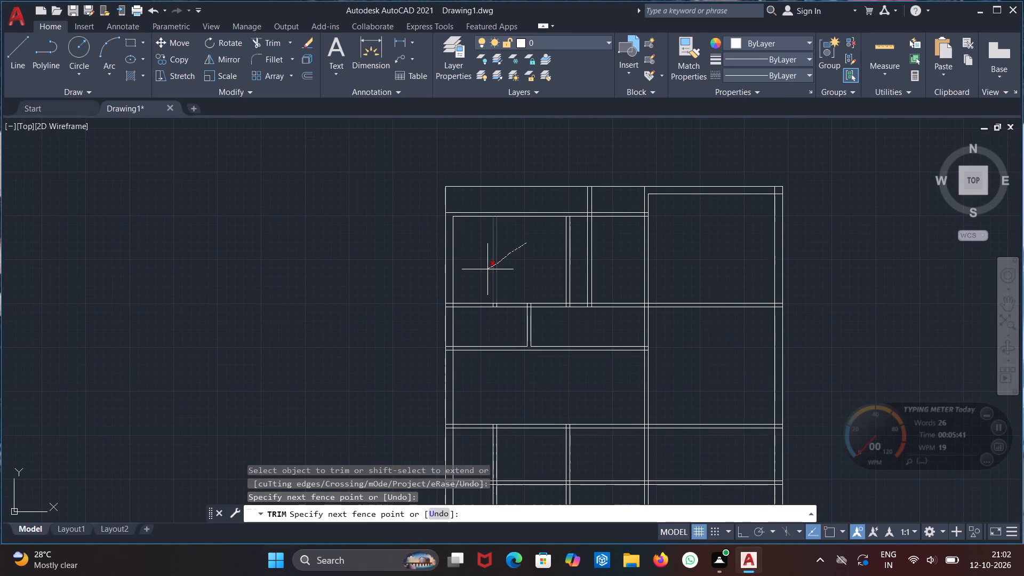
{"action": "left_click_drag", "start_coordinate": [487, 269], "coordinate": [487, 269]}
{"action": "scroll", "coordinate": [491, 318], "scroll_direction": "up", "scroll_amount": 3}
{"action": "scroll", "coordinate": [482, 246], "scroll_direction": "up", "scroll_amount": 2}
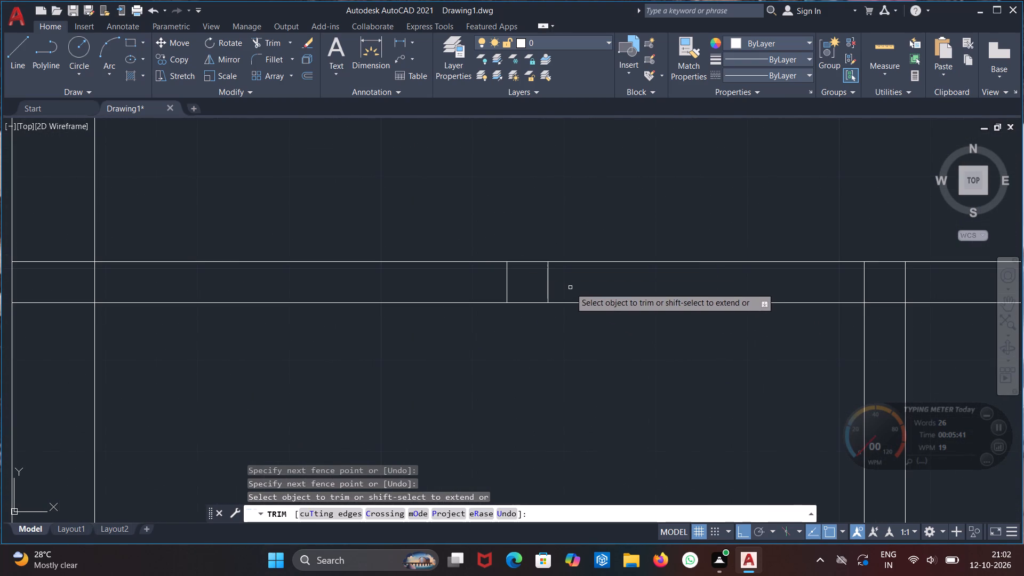
{"action": "left_click_drag", "start_coordinate": [565, 286], "coordinate": [476, 284]}
{"action": "scroll", "coordinate": [524, 315], "scroll_direction": "down", "scroll_amount": 5}
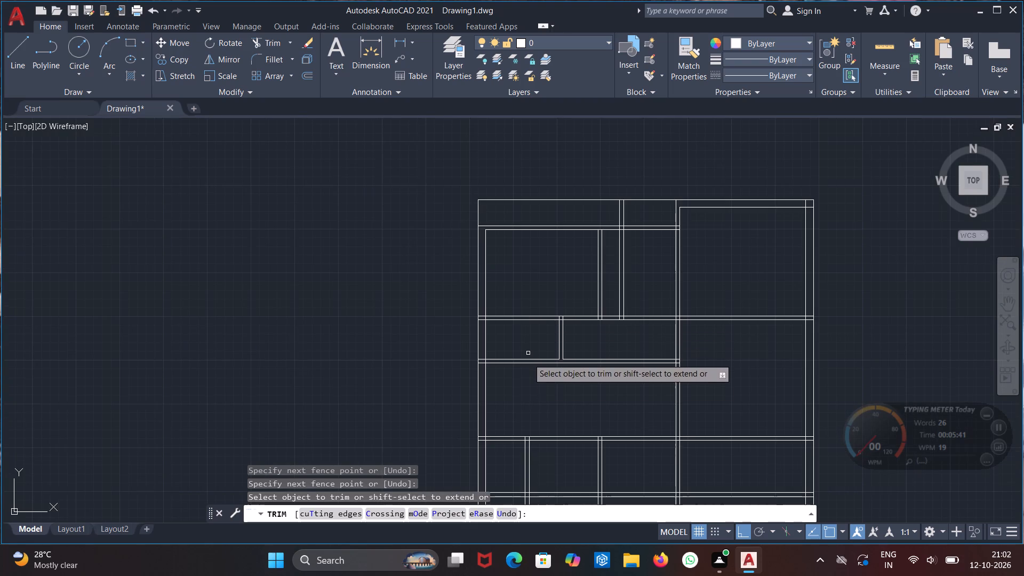
Trim both vertical partitions out of the large lower-left room, above the lowest horizontal partition.
{"action": "middle_click_drag", "start_coordinate": [535, 380], "coordinate": [487, 211]}
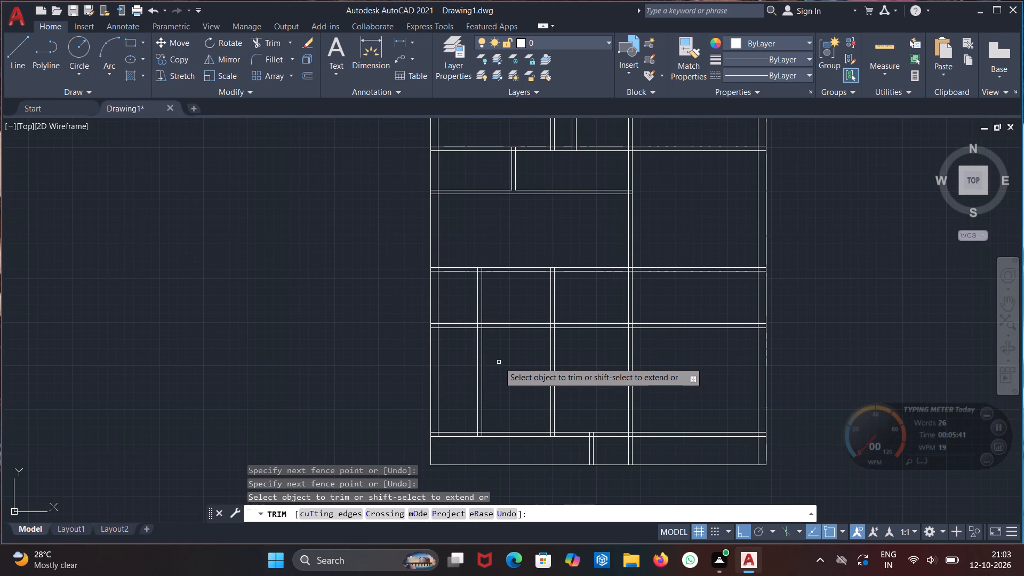
{"action": "left_click_drag", "start_coordinate": [499, 362], "coordinate": [471, 396]}
{"action": "left_click_drag", "start_coordinate": [573, 363], "coordinate": [557, 372]}
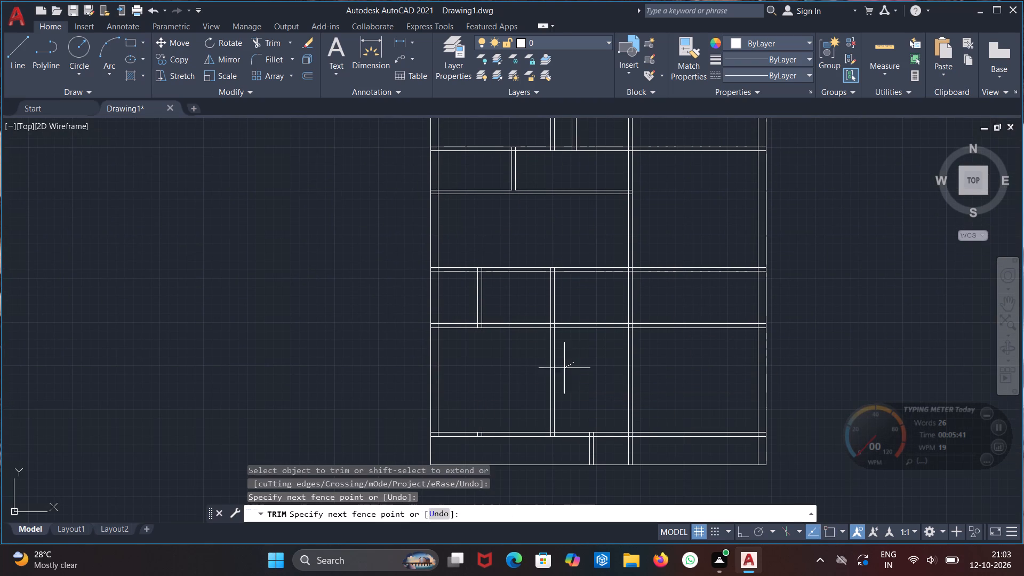
{"action": "left_click_drag", "start_coordinate": [557, 372], "coordinate": [536, 385]}
Trim the leftover stubs of both vertical partitions between the lowest horizontal partition's two lines.
{"action": "scroll", "coordinate": [476, 449], "scroll_direction": "up", "scroll_amount": 3}
{"action": "scroll", "coordinate": [486, 406], "scroll_direction": "up", "scroll_amount": 2}
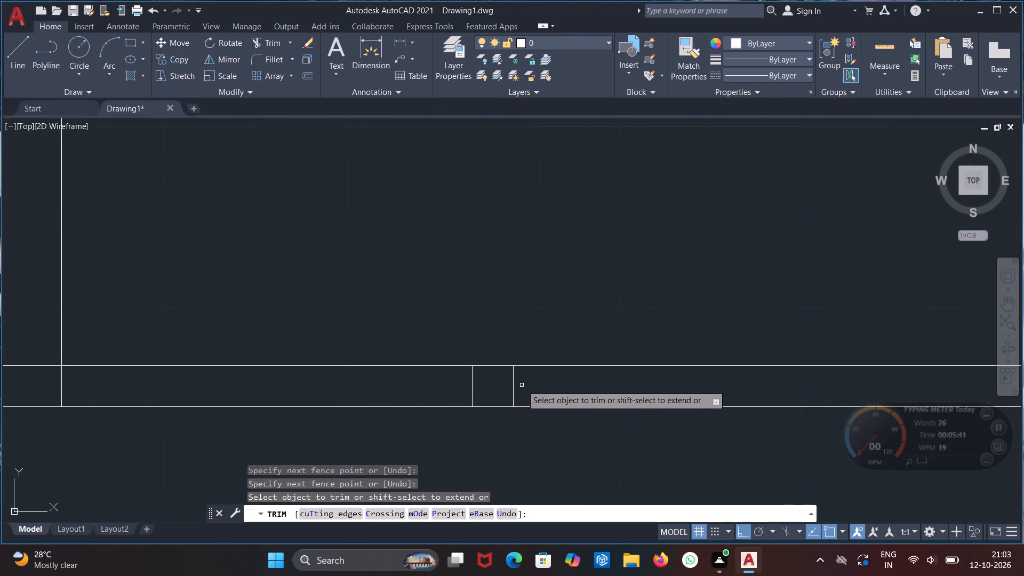
{"action": "left_click_drag", "start_coordinate": [522, 385], "coordinate": [450, 387]}
{"action": "scroll", "coordinate": [474, 386], "scroll_direction": "down", "scroll_amount": 3}
{"action": "scroll", "coordinate": [708, 386], "scroll_direction": "up", "scroll_amount": 1}
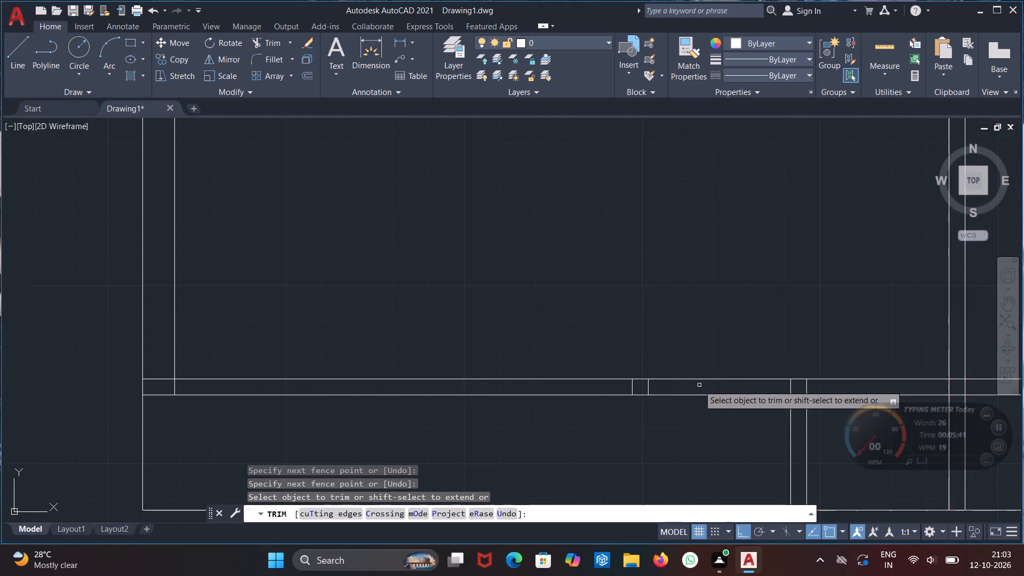
{"action": "scroll", "coordinate": [661, 396], "scroll_direction": "up", "scroll_amount": 3}
{"action": "left_click_drag", "start_coordinate": [625, 357], "coordinate": [438, 358]}
{"action": "scroll", "coordinate": [508, 361], "scroll_direction": "down", "scroll_amount": 2}
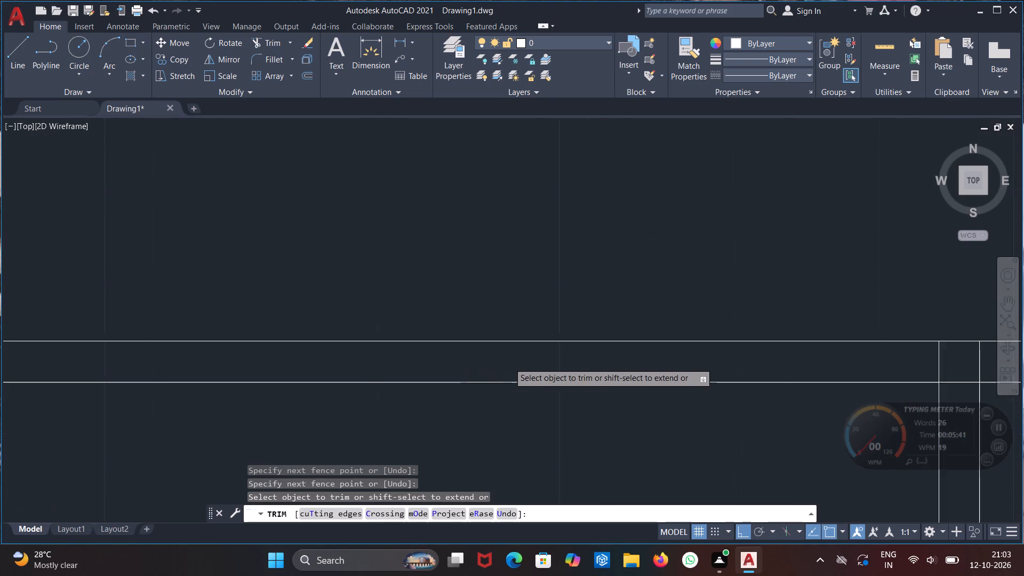
{"action": "scroll", "coordinate": [510, 364], "scroll_direction": "down", "scroll_amount": 4}
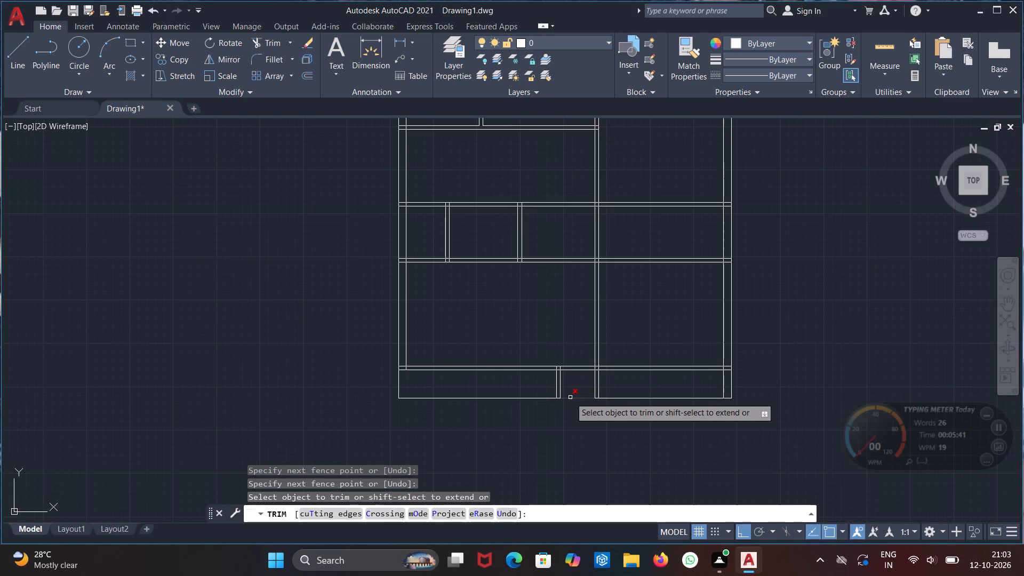
{"action": "key", "text": "Escape"}
{"action": "key", "text": "Escape"}
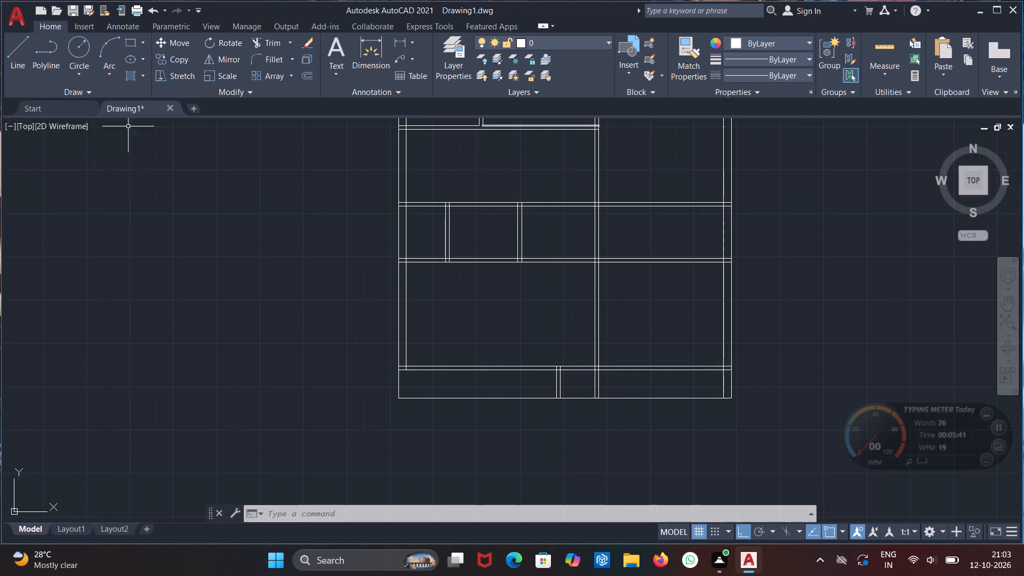
Draw a short vertical line across the lowest horizontal partition, near the left outer wall, marking the opening's left edge.
{"action": "scroll", "coordinate": [314, 214], "scroll_direction": "down", "scroll_amount": 1}
{"action": "scroll", "coordinate": [379, 222], "scroll_direction": "down", "scroll_amount": 1}
{"action": "middle_click_drag", "start_coordinate": [380, 224], "coordinate": [370, 358]}
{"action": "scroll", "coordinate": [423, 279], "scroll_direction": "up", "scroll_amount": 1}
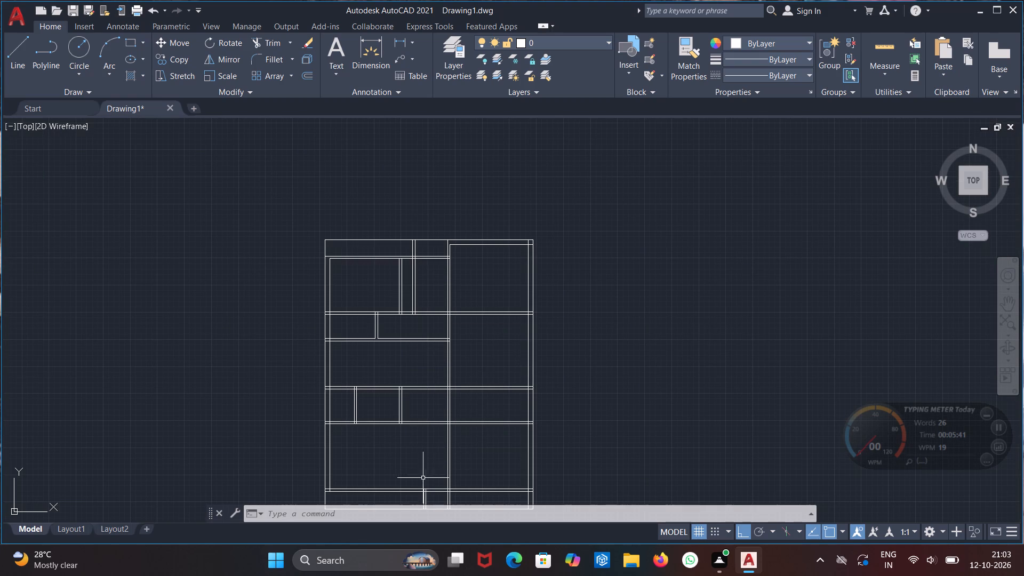
{"action": "middle_click_drag", "start_coordinate": [397, 469], "coordinate": [401, 399]}
{"action": "scroll", "coordinate": [390, 428], "scroll_direction": "up", "scroll_amount": 1}
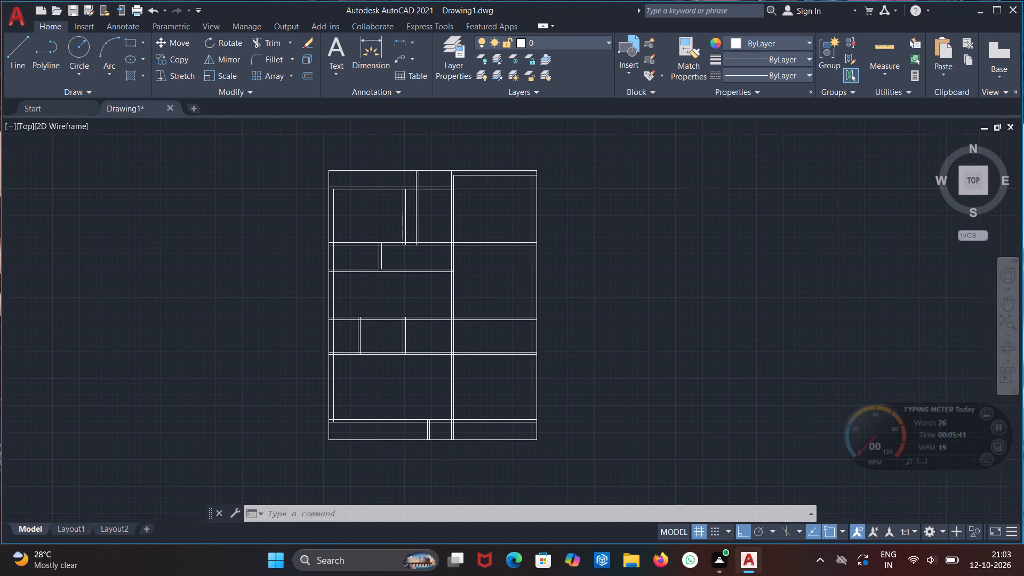
{"action": "scroll", "coordinate": [390, 428], "scroll_direction": "up", "scroll_amount": 2}
{"action": "middle_click_drag", "start_coordinate": [391, 430], "coordinate": [506, 428]}
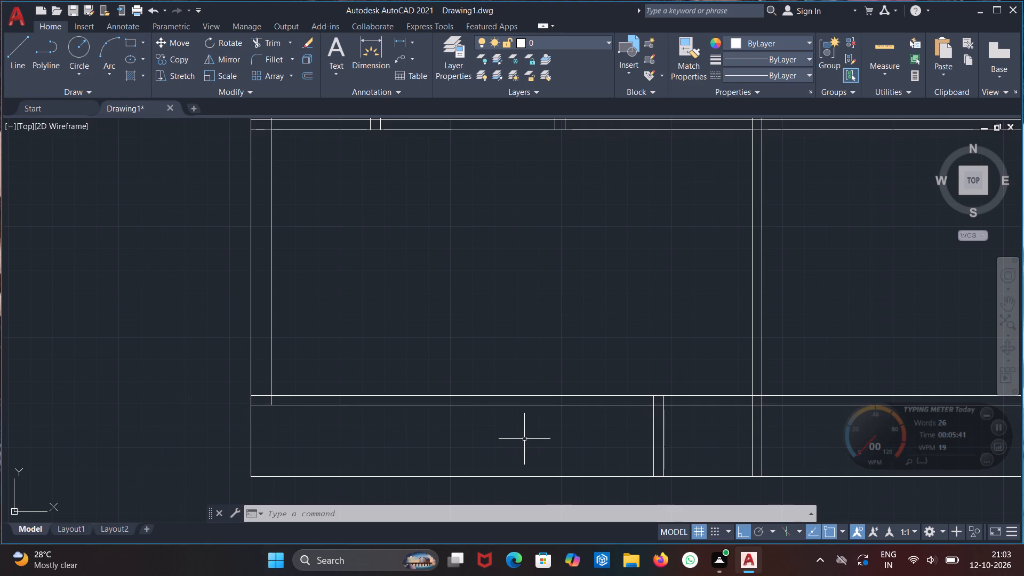
{"action": "key", "text": "l"}
{"action": "key", "text": "Return"}
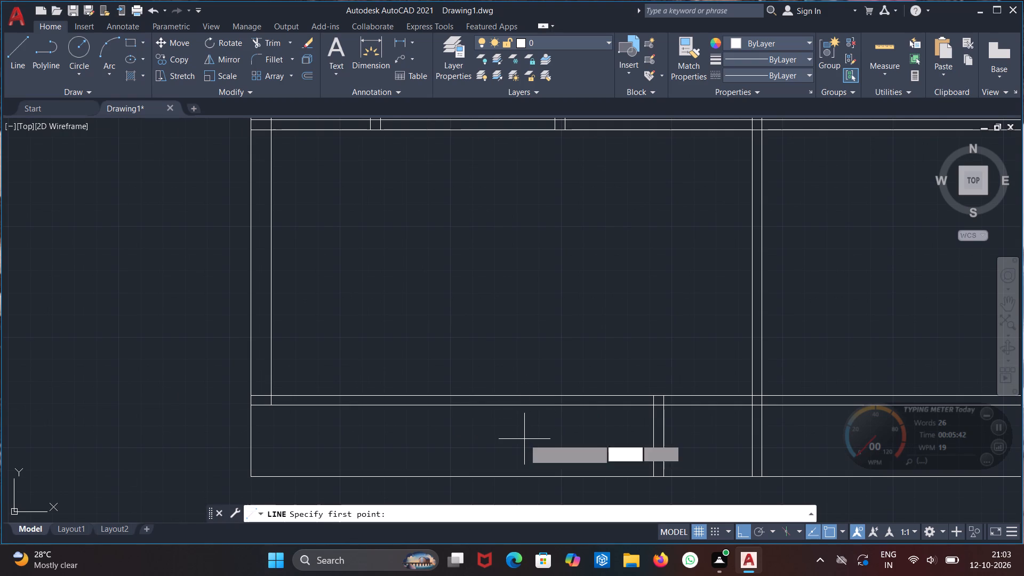
{"action": "left_click", "coordinate": [381, 381]}
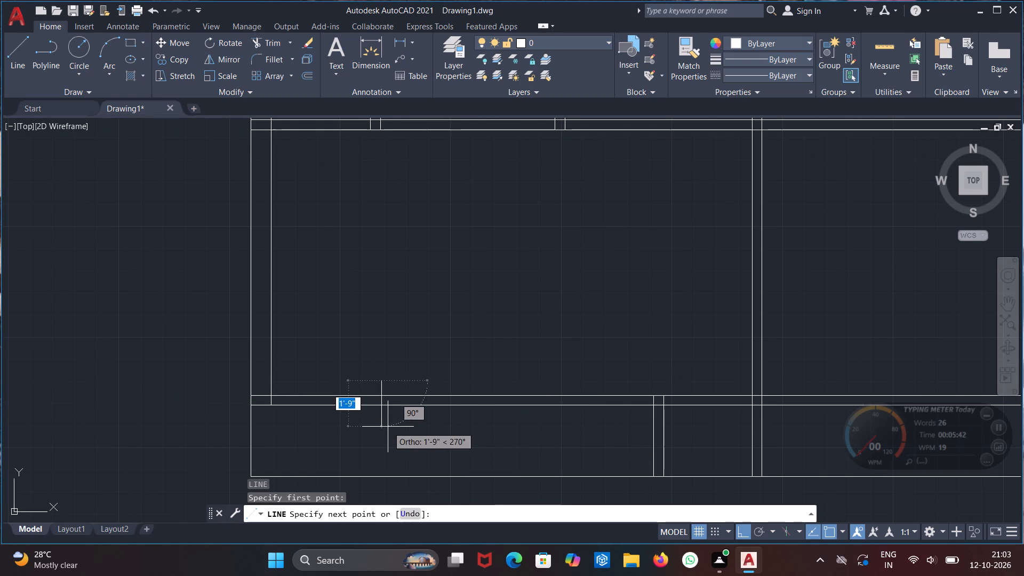
{"action": "left_click", "coordinate": [385, 436]}
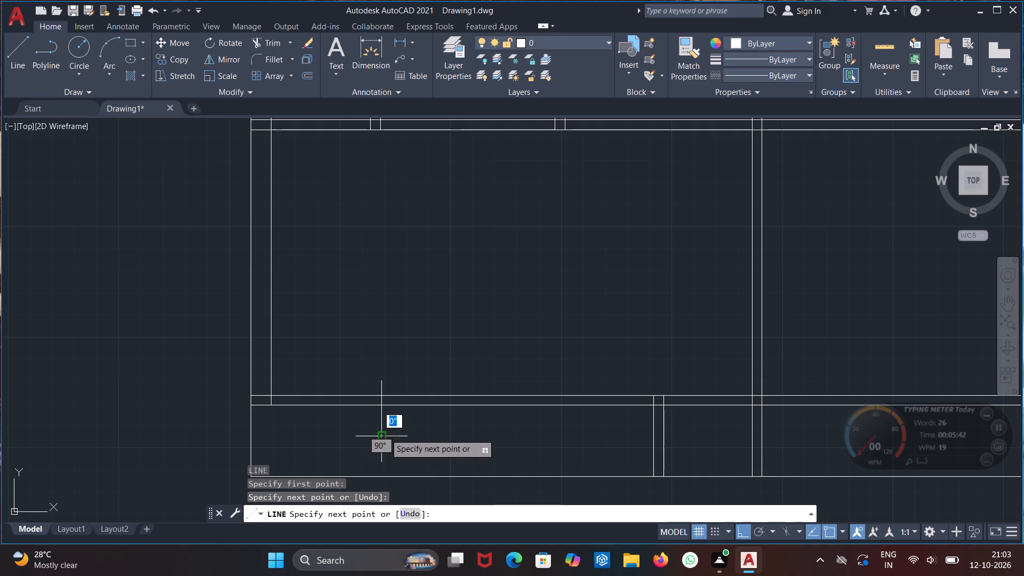
{"action": "key", "text": "Escape"}
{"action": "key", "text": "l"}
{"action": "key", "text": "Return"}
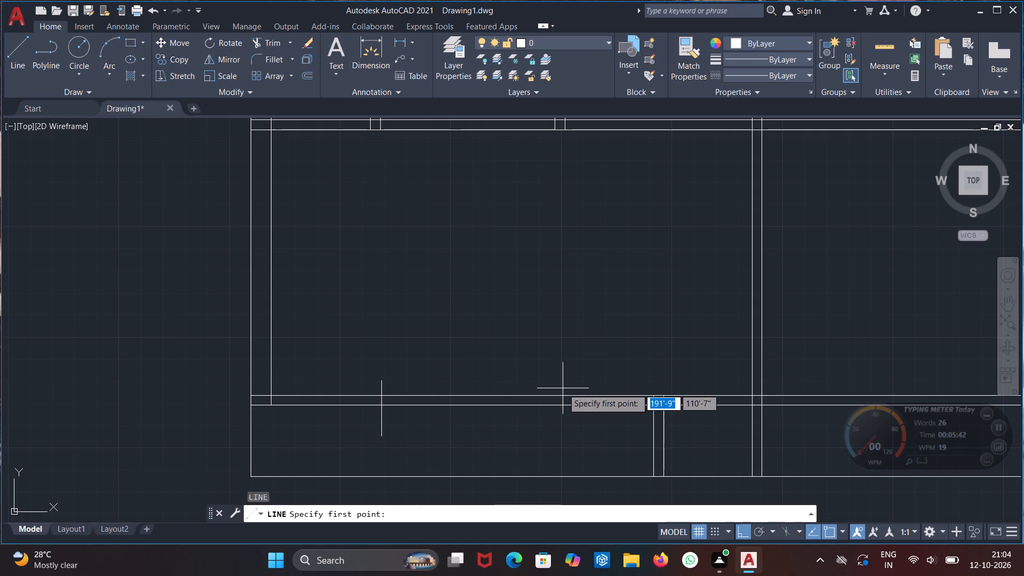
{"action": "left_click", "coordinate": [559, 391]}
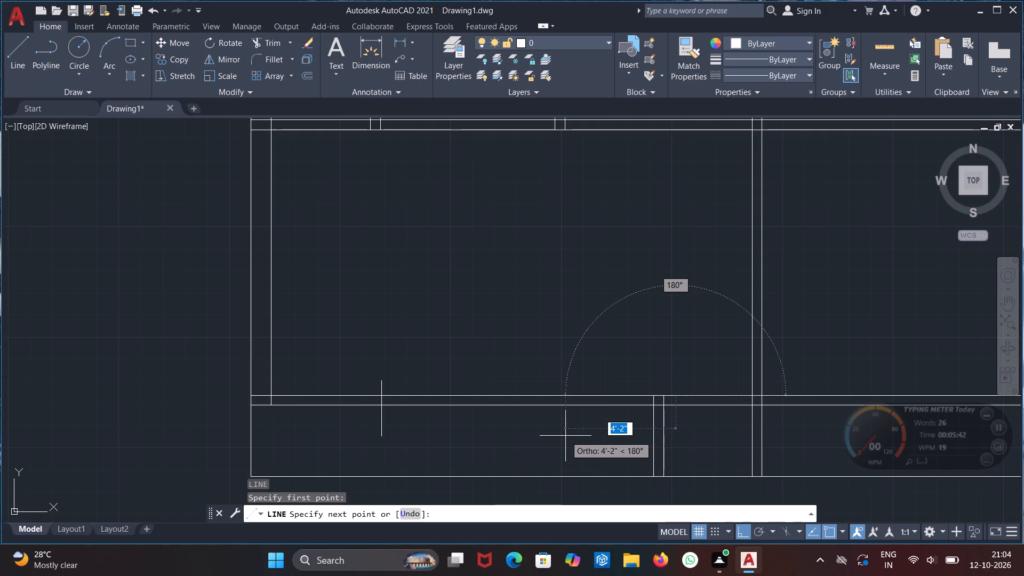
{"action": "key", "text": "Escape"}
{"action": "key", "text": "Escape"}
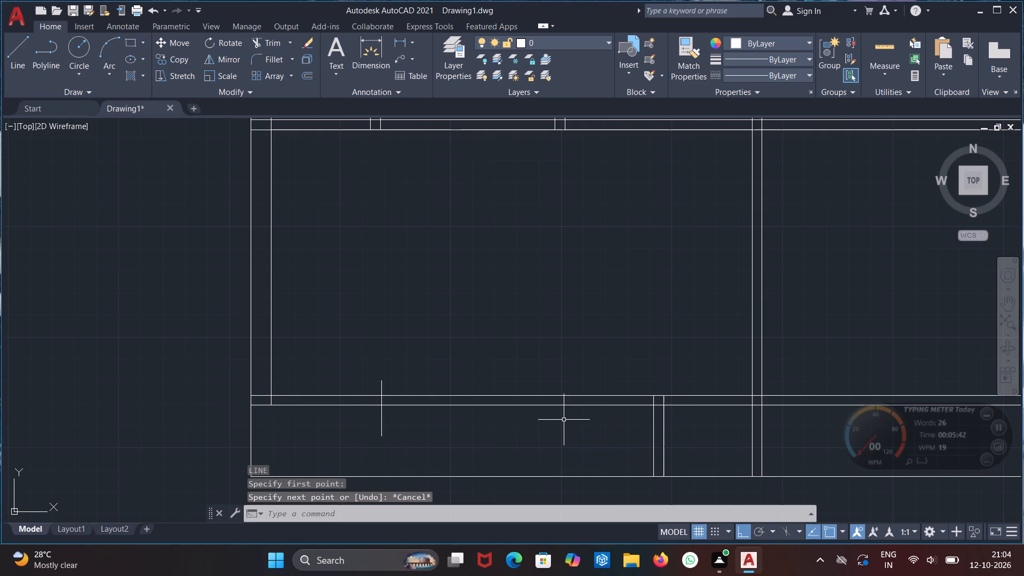
Draw a second short vertical line across the lowest partition, left of the small vertical partition, marking the opening's right edge.
{"action": "key", "text": "l"}
{"action": "key", "text": "Return"}
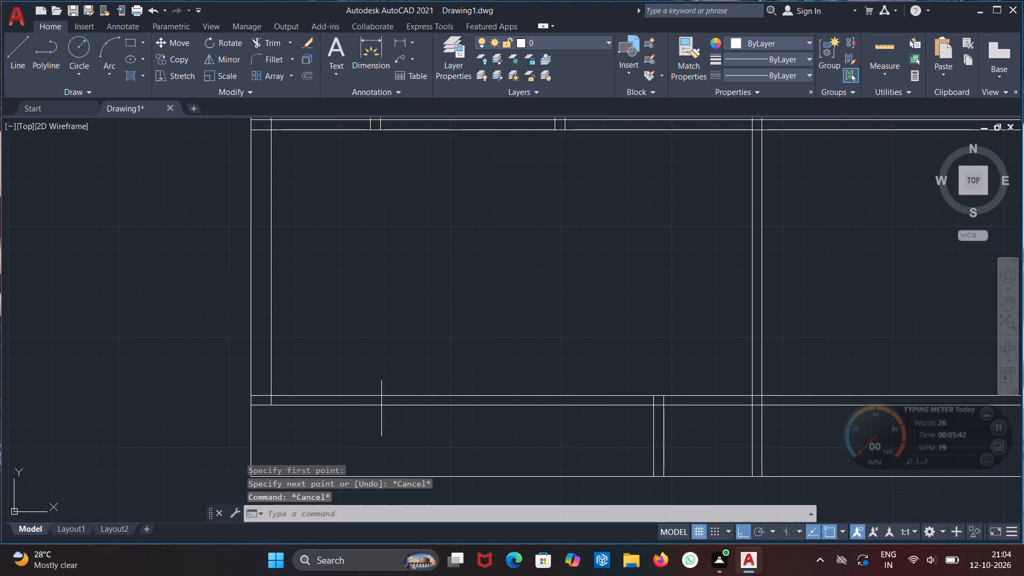
{"action": "left_click", "coordinate": [563, 436]}
{"action": "left_click", "coordinate": [561, 356]}
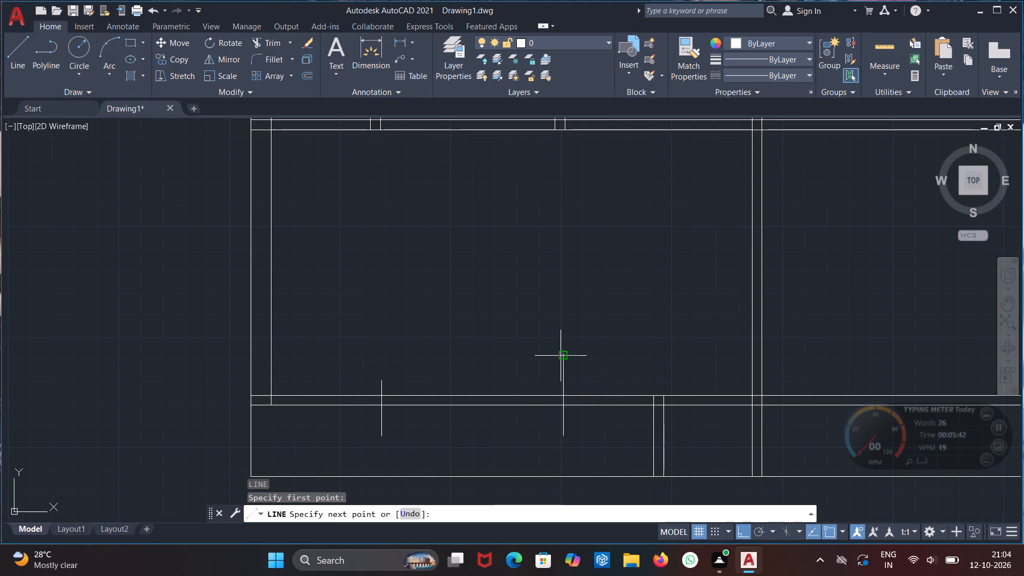
{"action": "key", "text": "Escape"}
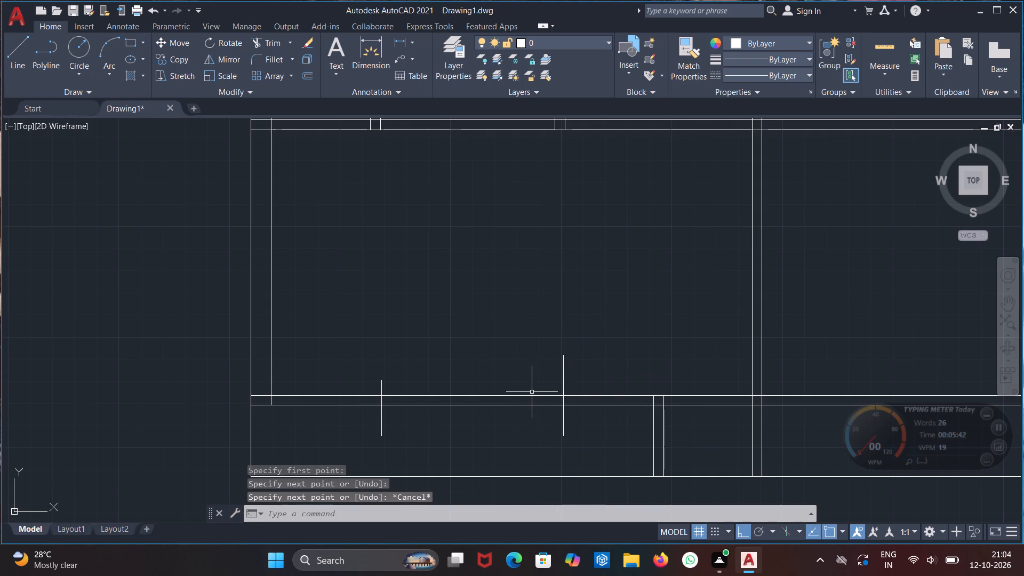
Trim both lines of the lowest horizontal partition between the two short vertical lines to form the opening.
{"action": "type", "text": "tr"}
{"action": "key", "text": "Return"}
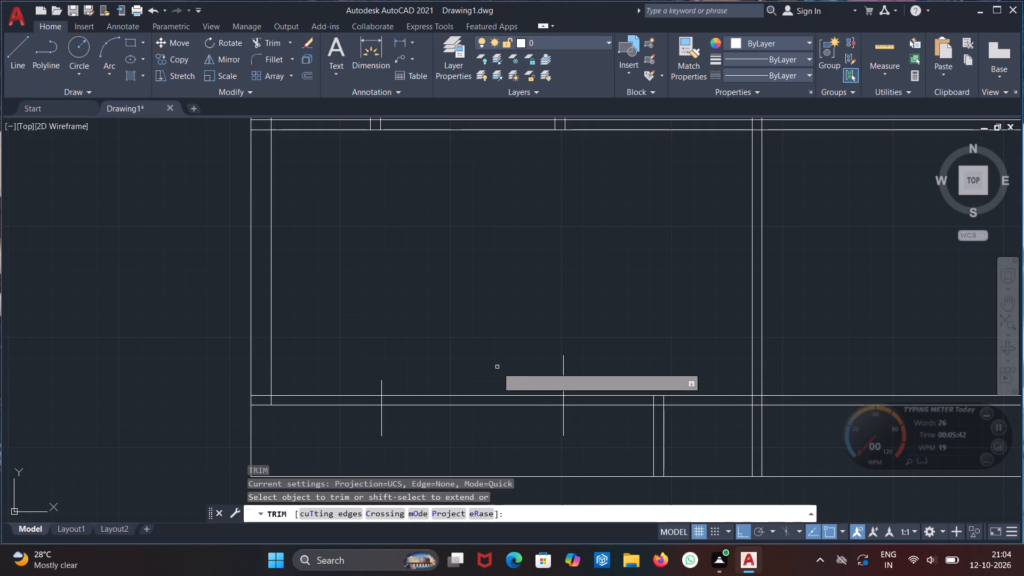
{"action": "left_click_drag", "start_coordinate": [497, 368], "coordinate": [493, 405]}
{"action": "left_click_drag", "start_coordinate": [497, 396], "coordinate": [491, 441]}
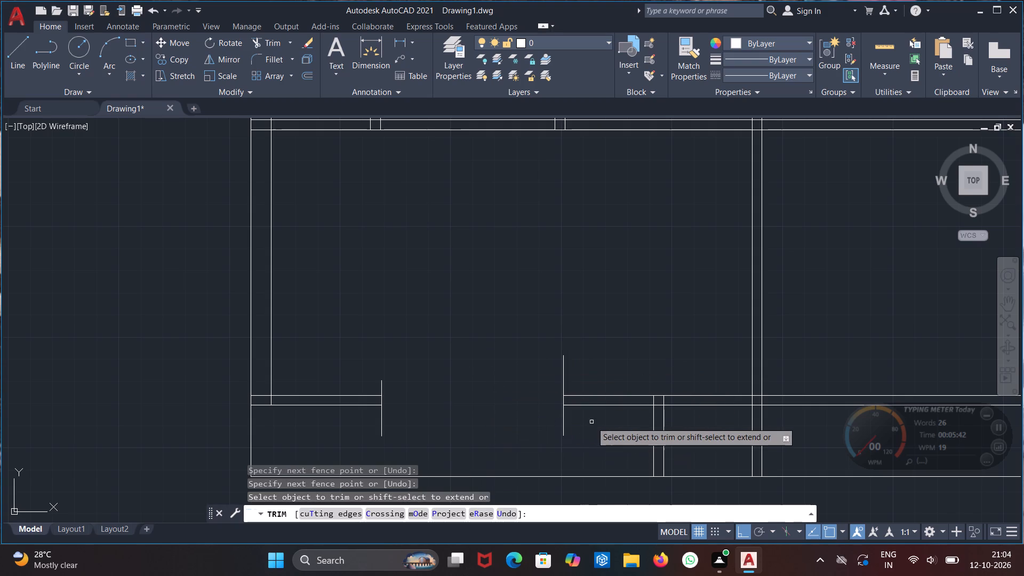
Trim the ends of both short vertical lines projecting above and below the wall, leaving closed jambs at the opening.
{"action": "left_click_drag", "start_coordinate": [586, 422], "coordinate": [534, 427]}
{"action": "left_click_drag", "start_coordinate": [473, 421], "coordinate": [363, 426]}
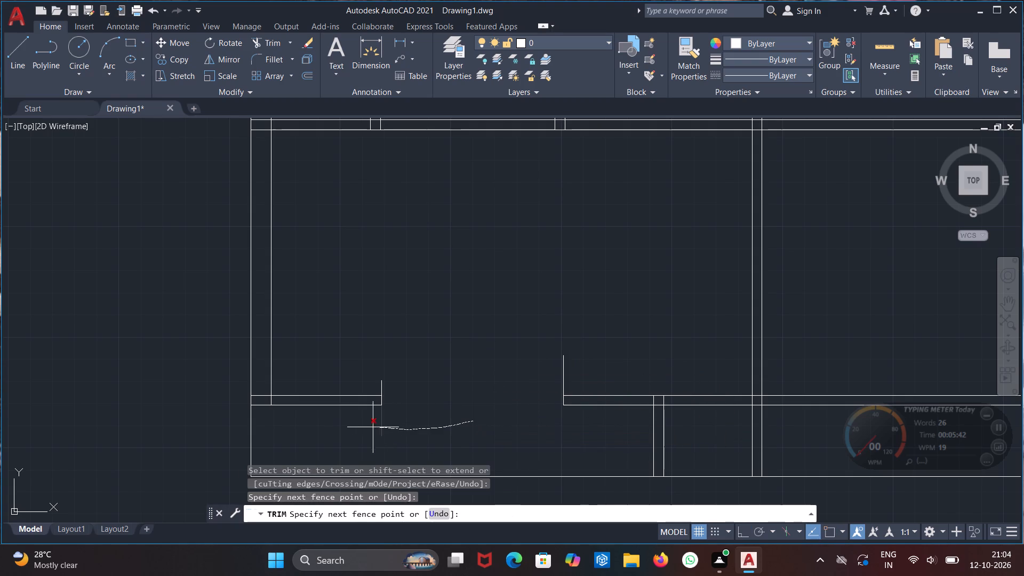
{"action": "left_click_drag", "start_coordinate": [363, 426], "coordinate": [354, 423]}
{"action": "left_click", "coordinate": [381, 385]}
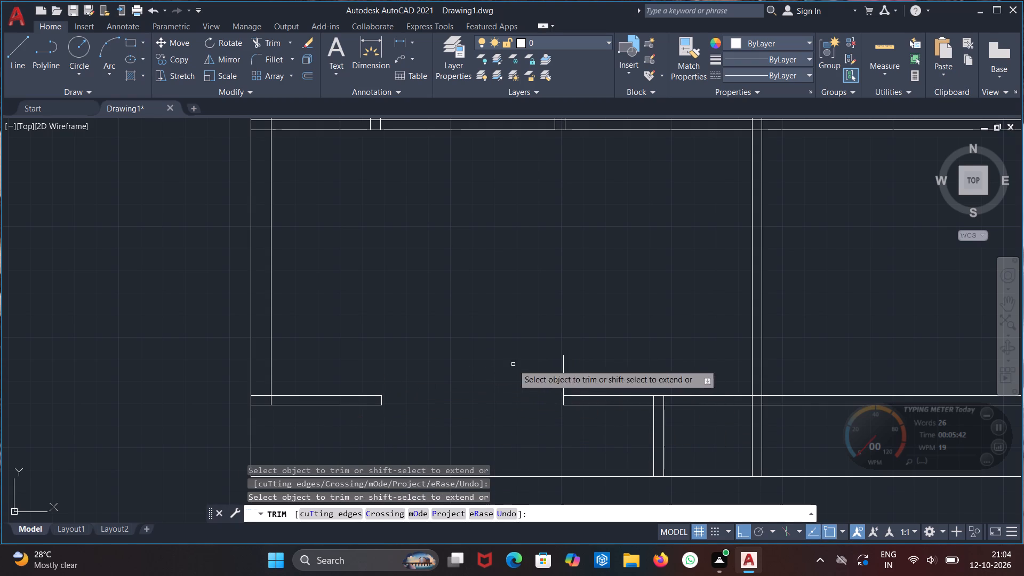
{"action": "left_click_drag", "start_coordinate": [561, 372], "coordinate": [566, 371]}
{"action": "left_click", "coordinate": [582, 369]}
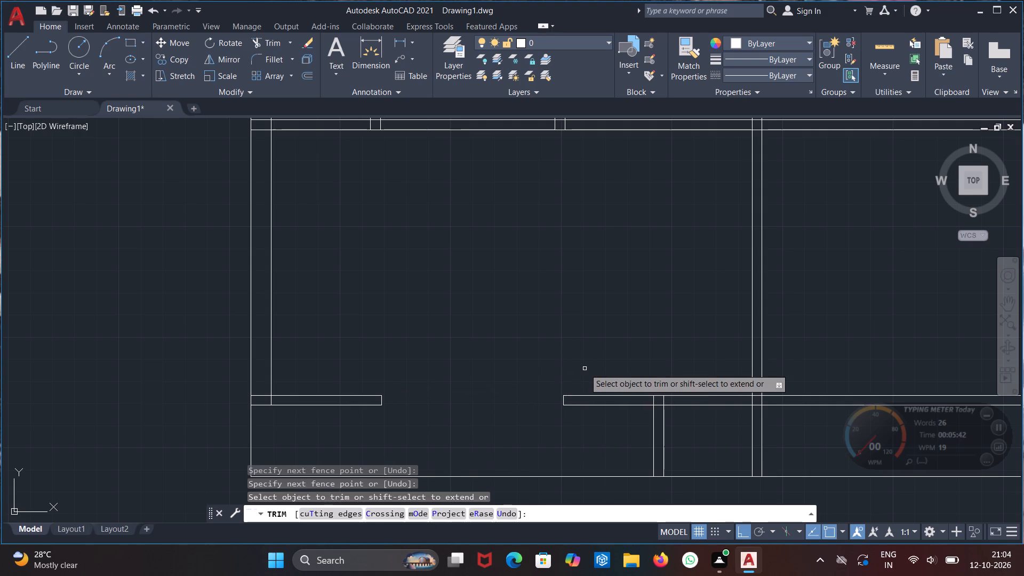
{"action": "key", "text": "Escape"}
Draw a horizontal line from the left jamb's midpoint across the opening, running past the right jamb into the wall.
{"action": "key", "text": "l"}
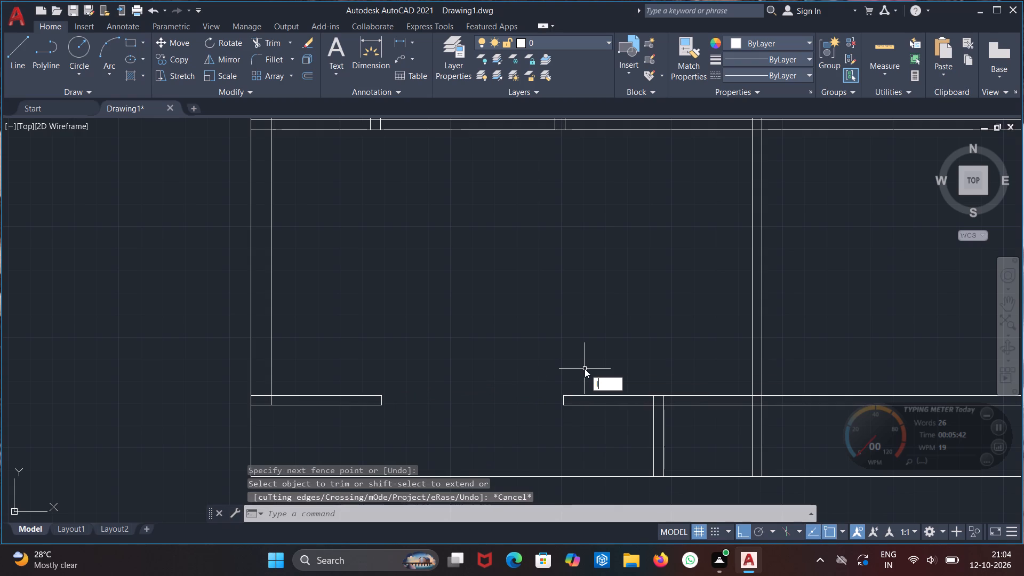
{"action": "key", "text": "Return"}
{"action": "scroll", "coordinate": [376, 407], "scroll_direction": "up", "scroll_amount": 3}
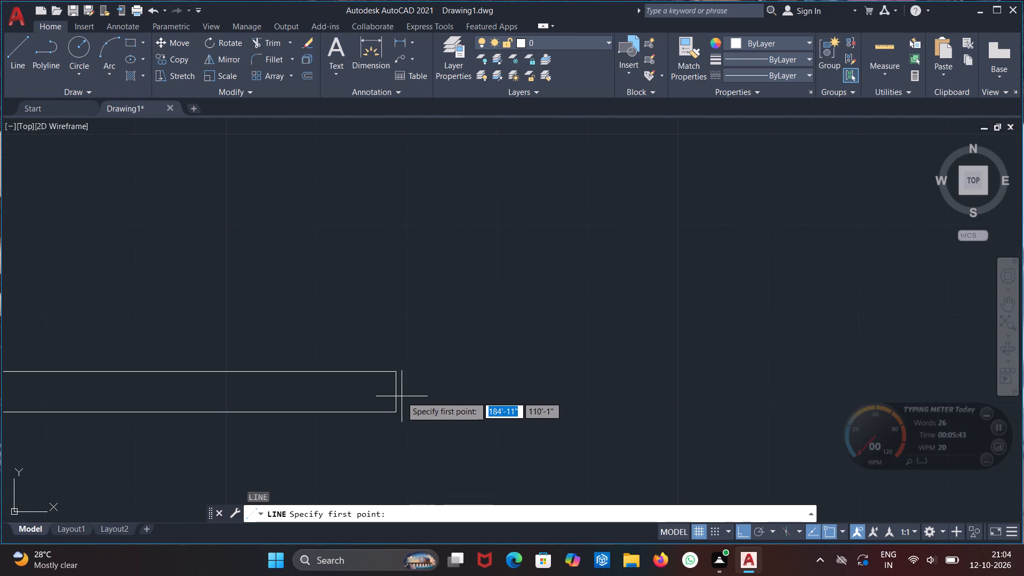
{"action": "left_click_drag", "start_coordinate": [399, 394], "coordinate": [431, 393]}
{"action": "scroll", "coordinate": [697, 390], "scroll_direction": "down", "scroll_amount": 2}
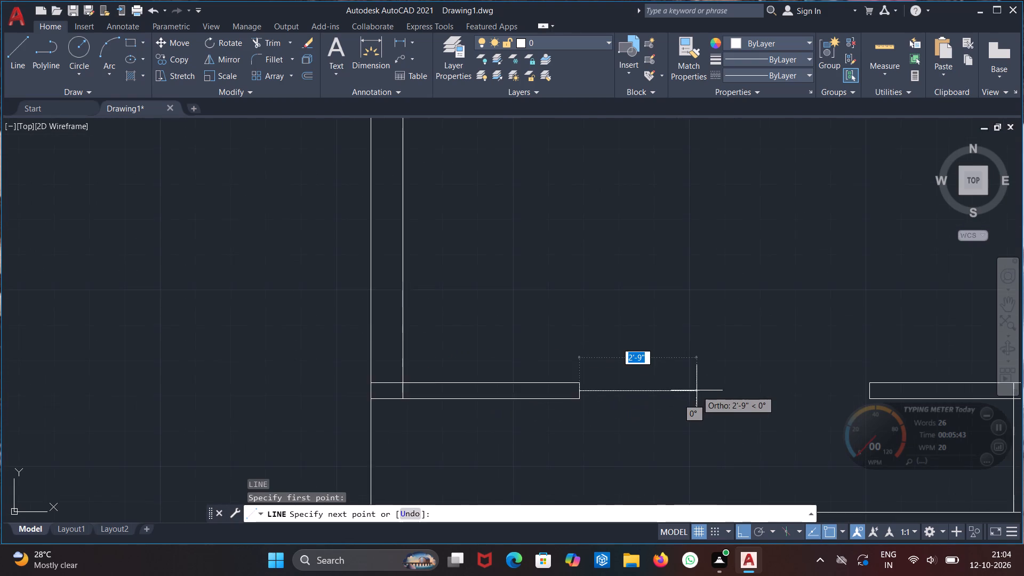
{"action": "scroll", "coordinate": [697, 390], "scroll_direction": "down", "scroll_amount": 1}
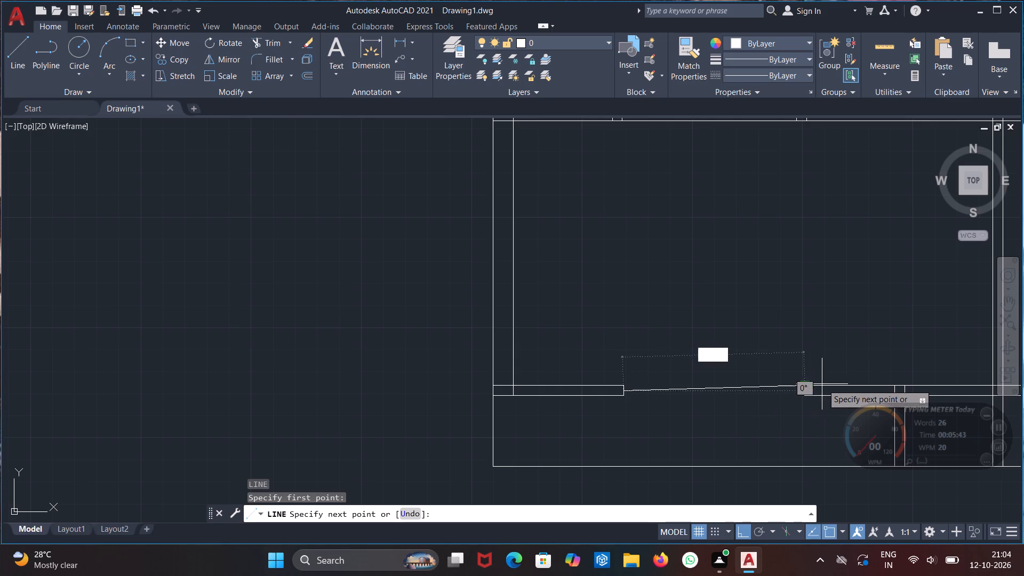
{"action": "middle_click_drag", "start_coordinate": [830, 384], "coordinate": [669, 397]}
{"action": "scroll", "coordinate": [687, 400], "scroll_direction": "up", "scroll_amount": 3}
{"action": "left_click", "coordinate": [687, 400]}
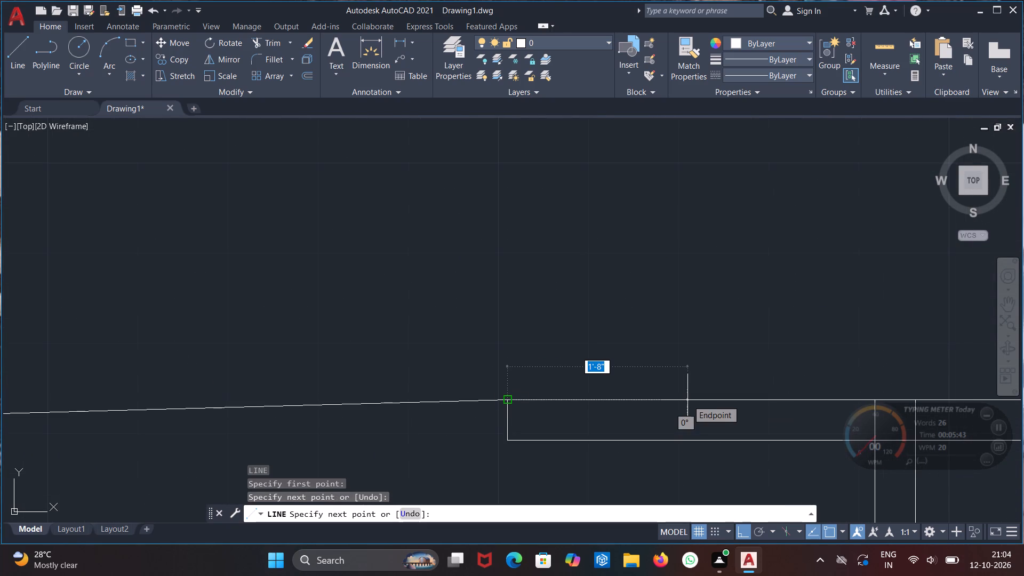
{"action": "key", "text": "ctrl+z"}
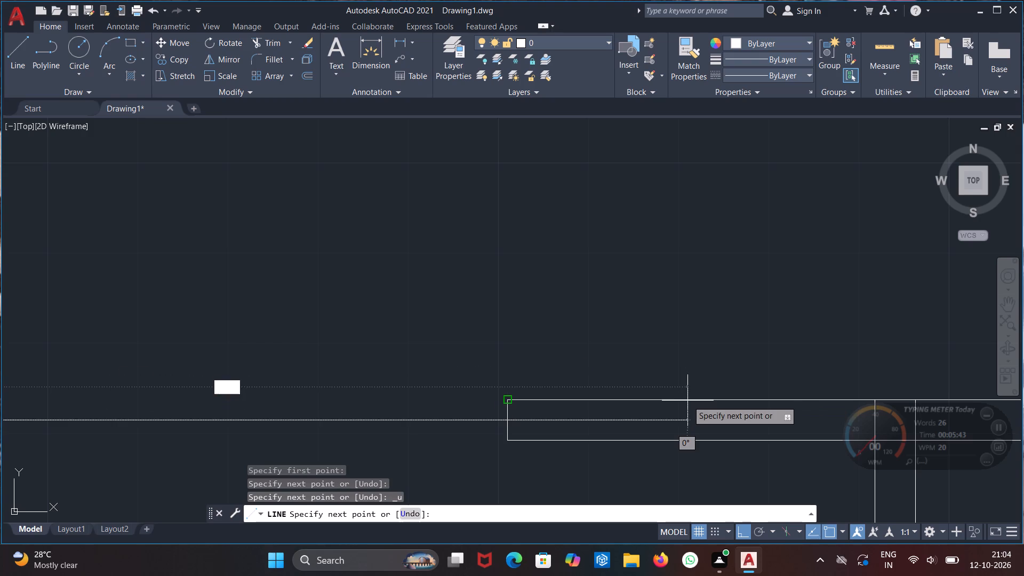
{"action": "left_click", "coordinate": [687, 411]}
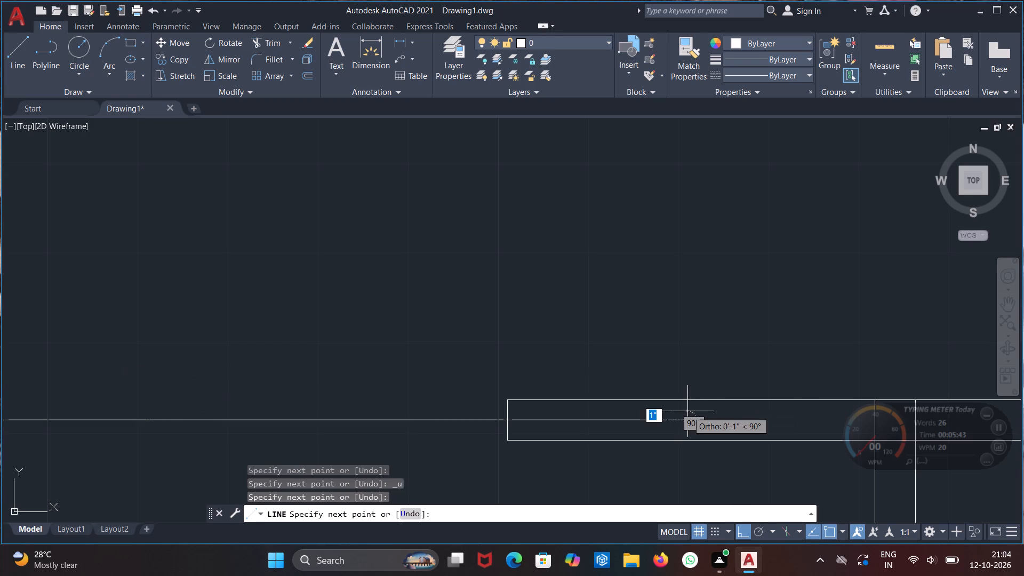
{"action": "scroll", "coordinate": [647, 418], "scroll_direction": "down", "scroll_amount": 3}
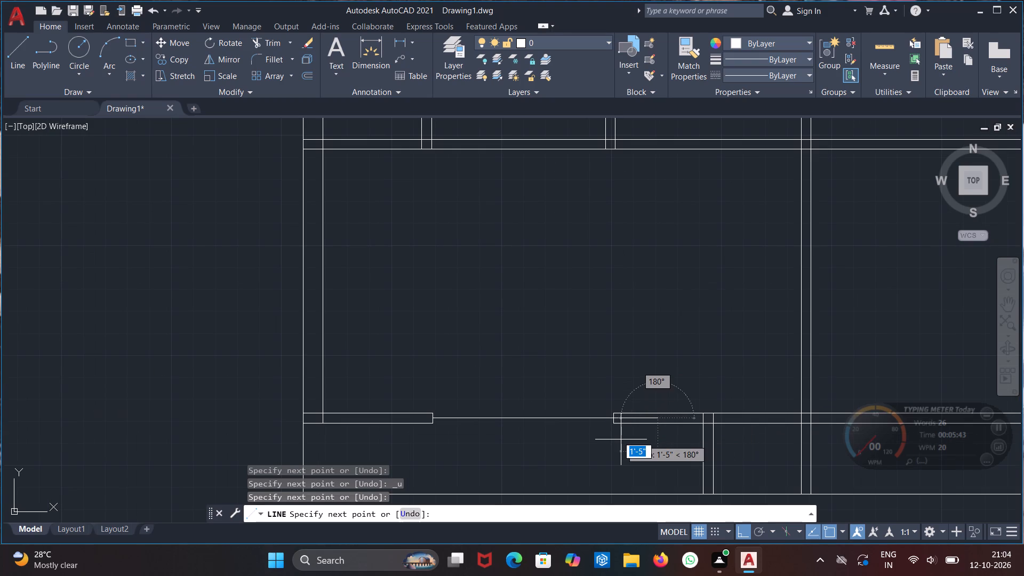
{"action": "key", "text": "Escape"}
Trim the part of the opening's centre line that runs past the right jamb inside the wall.
{"action": "type", "text": "tr"}
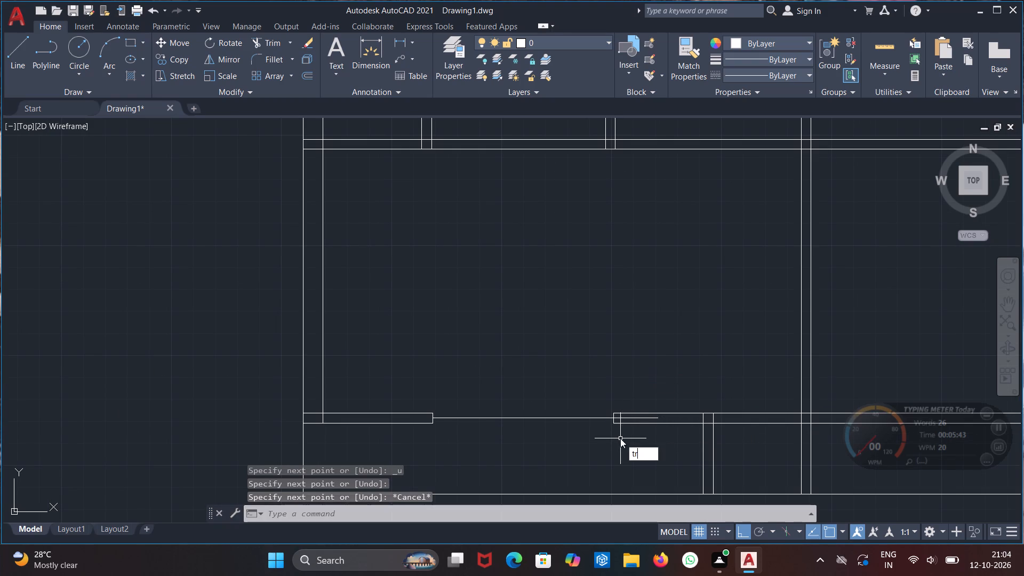
{"action": "key", "text": "Return"}
{"action": "scroll", "coordinate": [633, 413], "scroll_direction": "up", "scroll_amount": 4}
{"action": "left_click", "coordinate": [636, 449]}
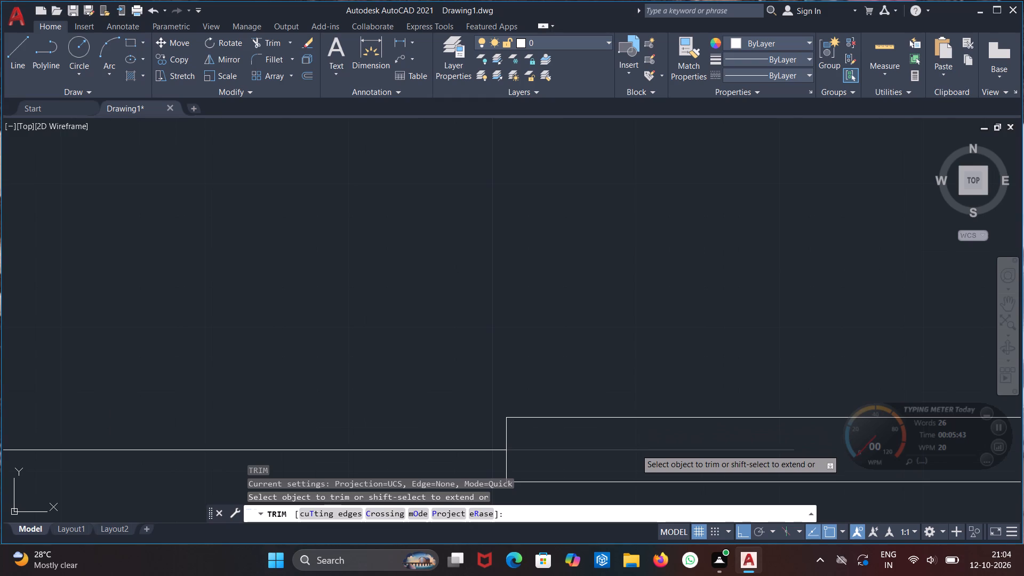
{"action": "scroll", "coordinate": [634, 448], "scroll_direction": "down", "scroll_amount": 6}
{"action": "middle_click_drag", "start_coordinate": [602, 479], "coordinate": [585, 423]}
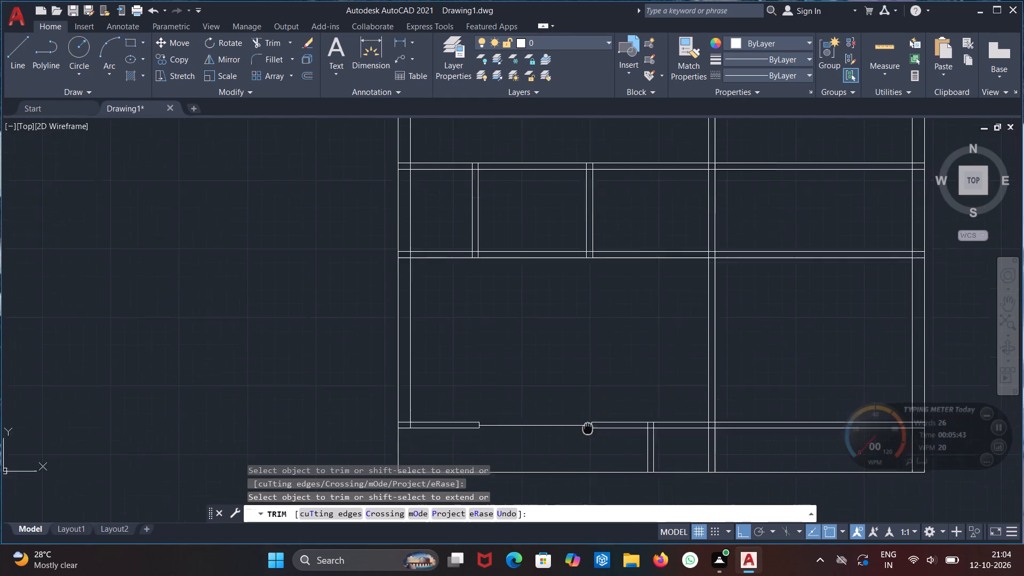
Examine the lowest horizontal partition around its opening and the junction with the short vertical partition below it.
{"action": "middle_click_drag", "start_coordinate": [585, 423], "coordinate": [545, 399]}
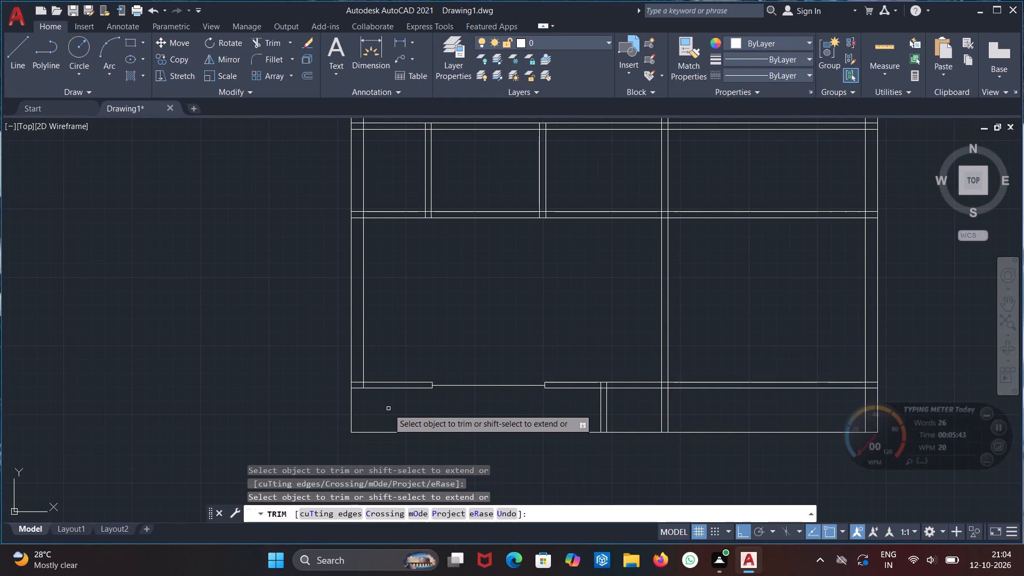
{"action": "middle_click_drag", "start_coordinate": [461, 337], "coordinate": [429, 417]}
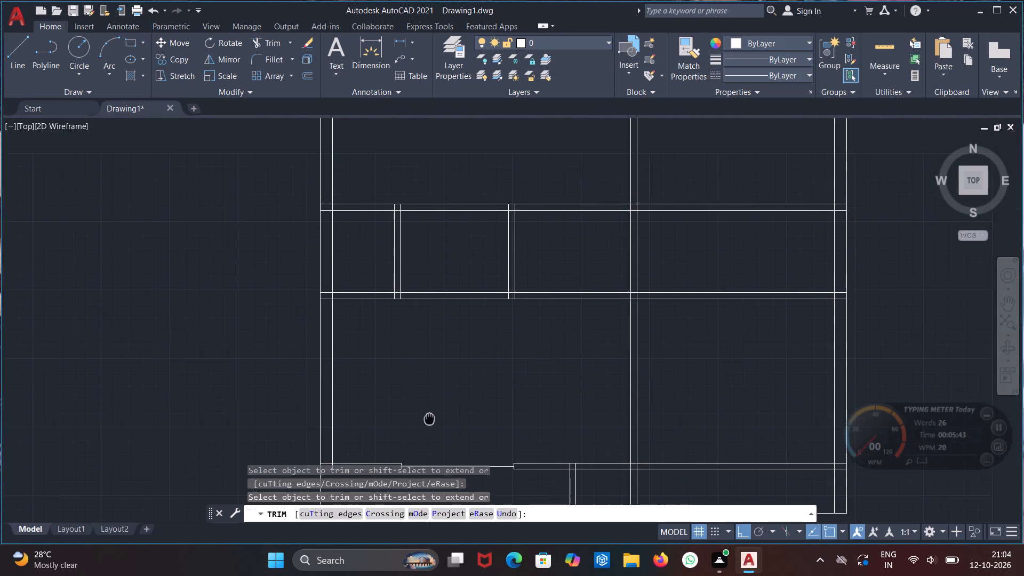
{"action": "middle_click_drag", "start_coordinate": [429, 417], "coordinate": [429, 435]}
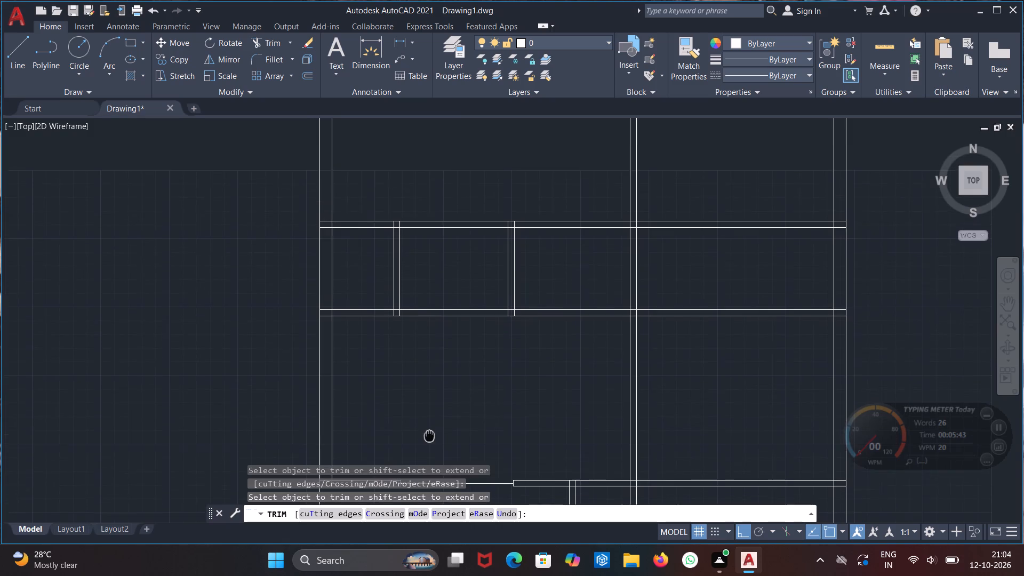
{"action": "middle_click_drag", "start_coordinate": [429, 435], "coordinate": [383, 338]}
{"action": "scroll", "coordinate": [503, 398], "scroll_direction": "up", "scroll_amount": 2}
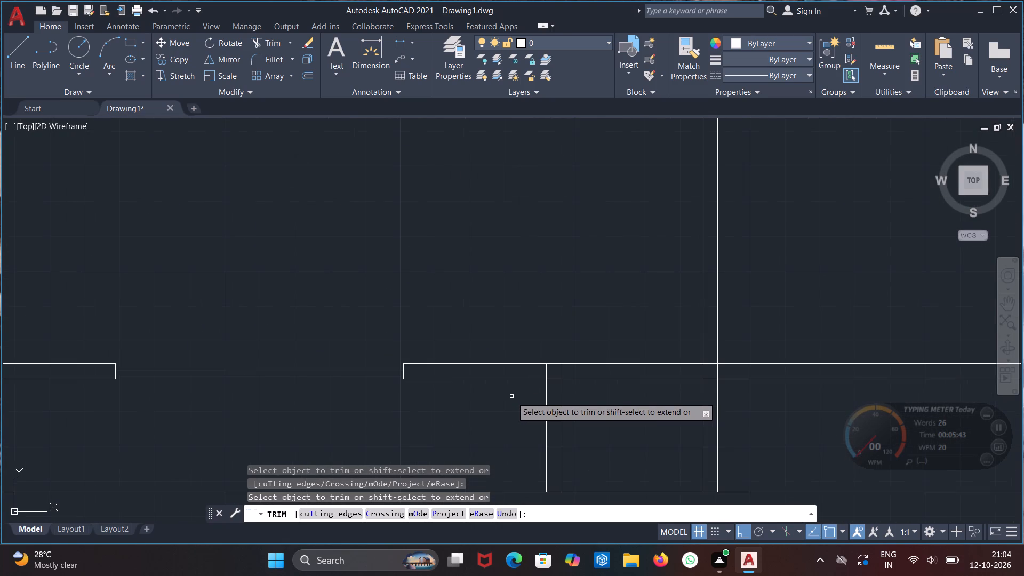
{"action": "key", "text": "Escape"}
{"action": "key", "text": "Escape"}
{"action": "key", "text": "Escape"}
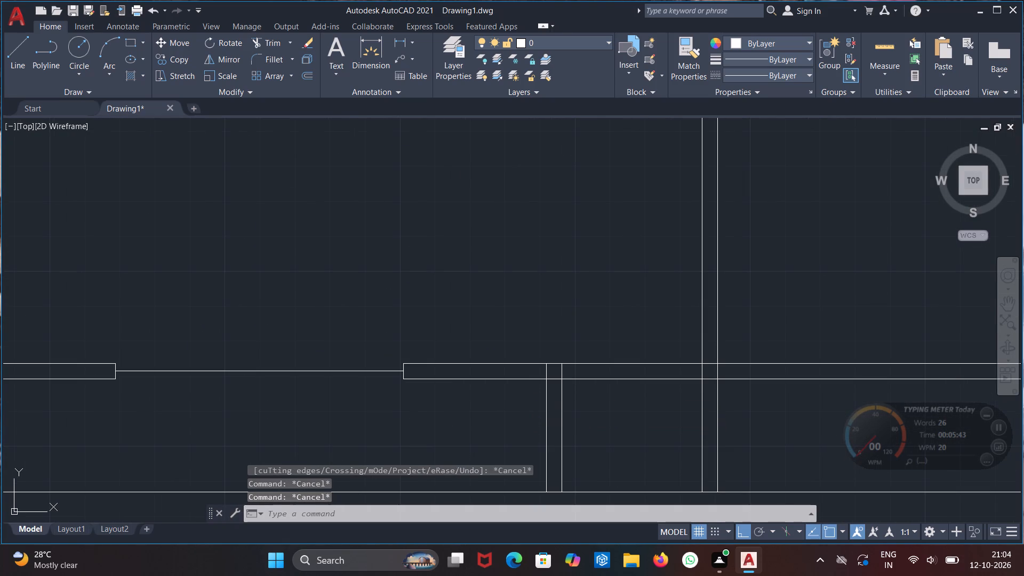
{"action": "key", "text": "Escape"}
{"action": "key", "text": "Escape"}
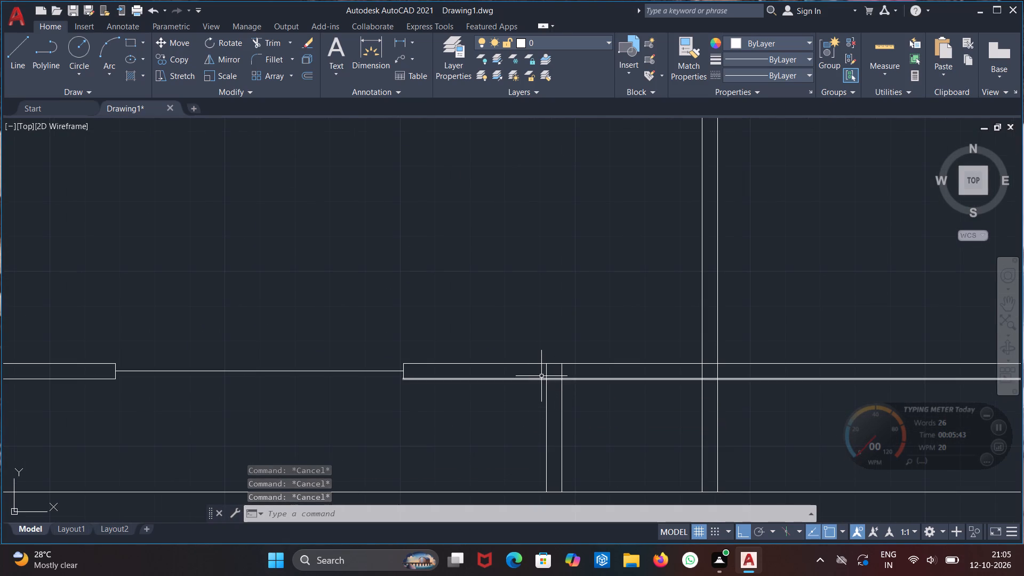
{"action": "scroll", "coordinate": [542, 374], "scroll_direction": "up", "scroll_amount": 1}
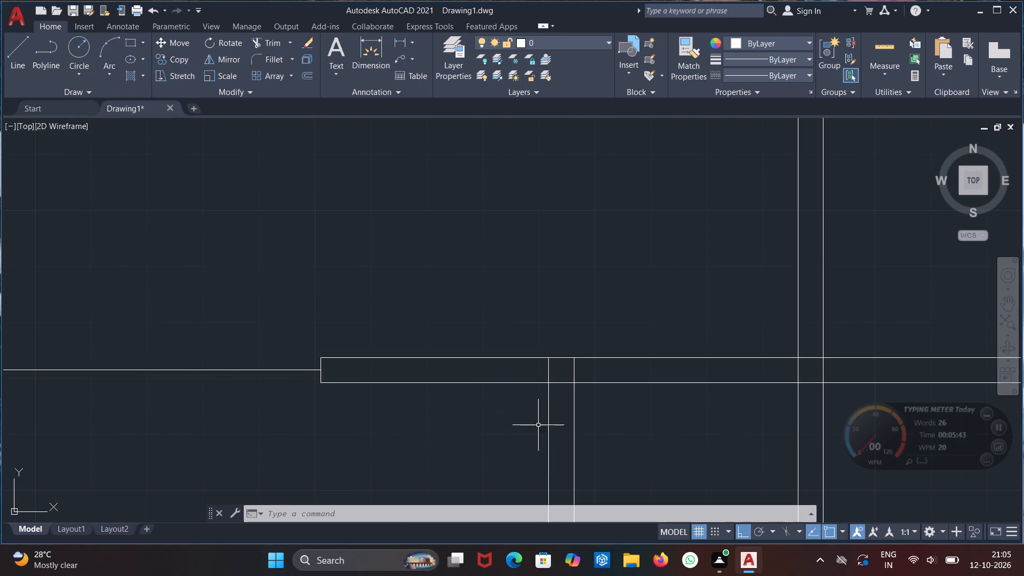
{"action": "middle_click_drag", "start_coordinate": [485, 440], "coordinate": [468, 356]}
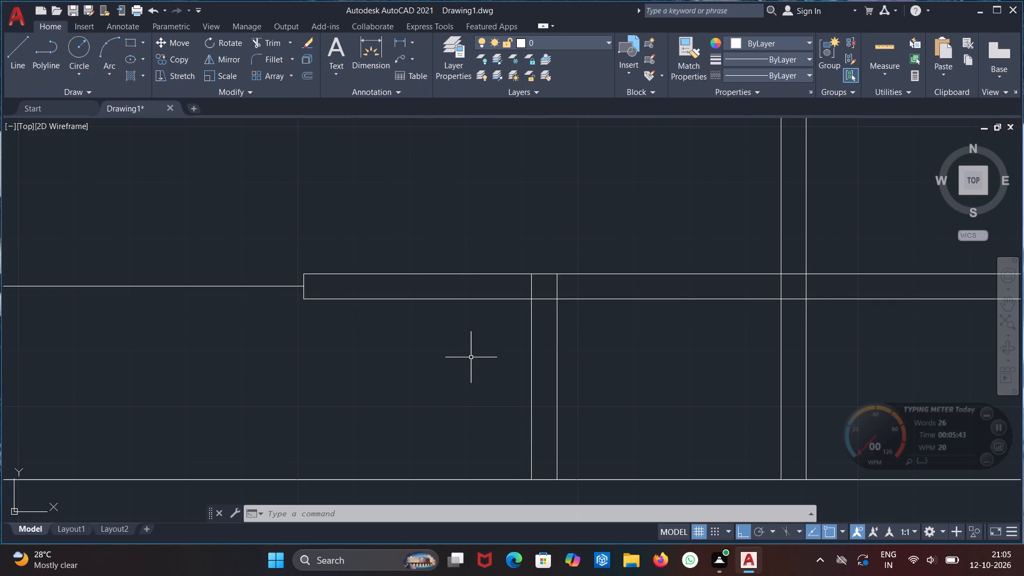
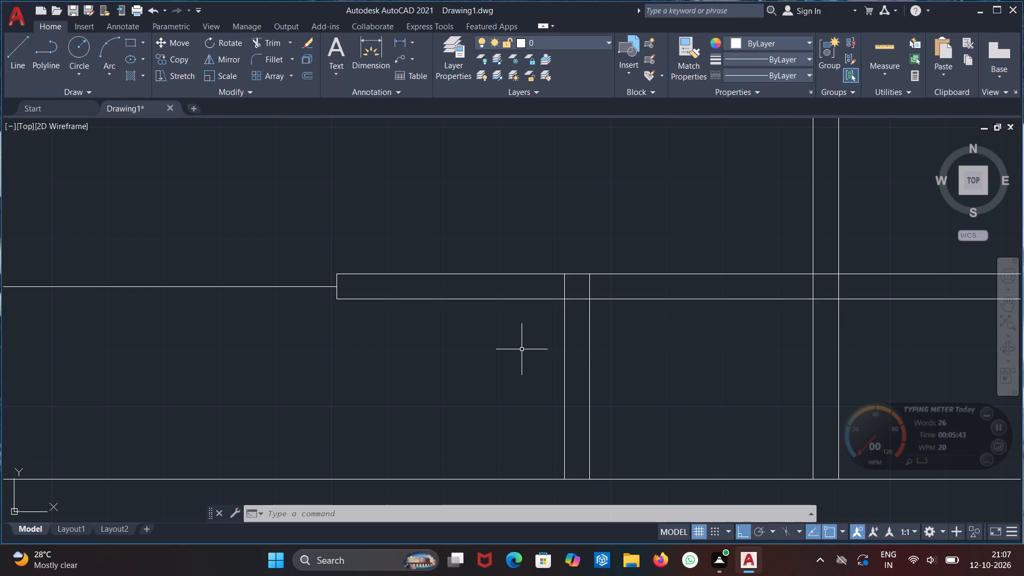
Draw a line along the partition's upper edge from the opening's right jamb, then down across the wall just before the short vertical partition.
{"action": "key", "text": "l"}
{"action": "key", "text": "Return"}
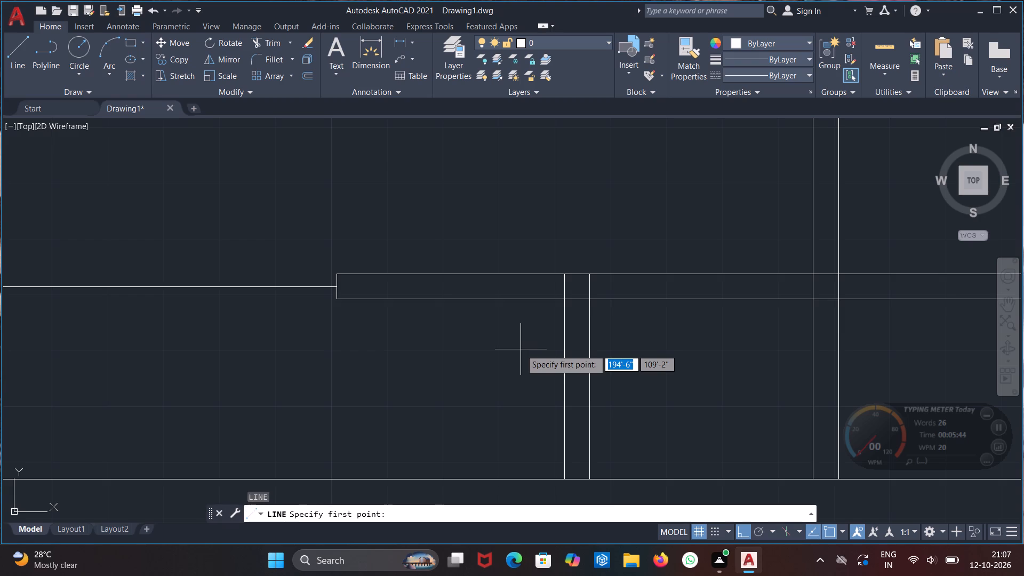
{"action": "left_click", "coordinate": [539, 268]}
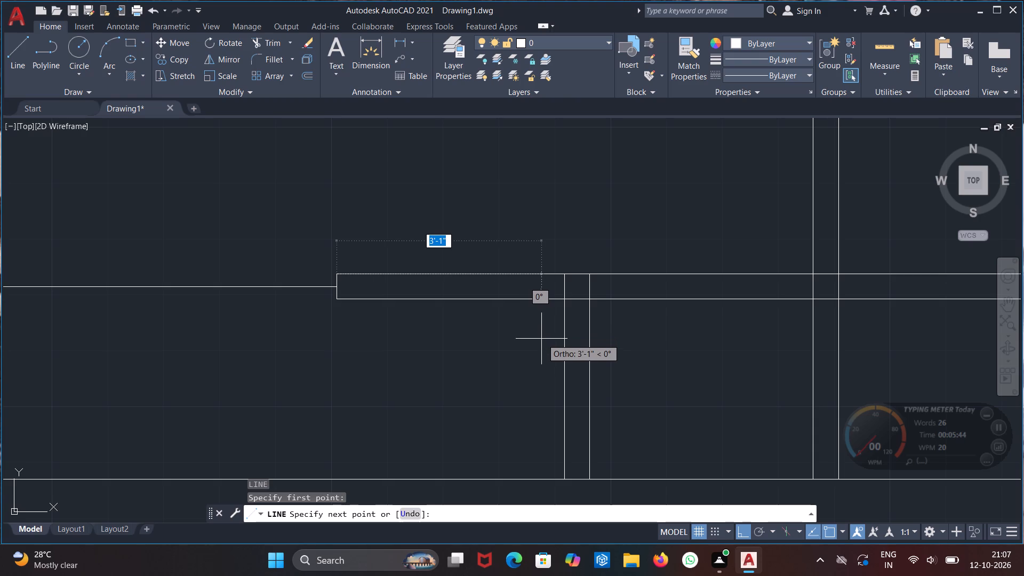
{"action": "left_click", "coordinate": [540, 234]}
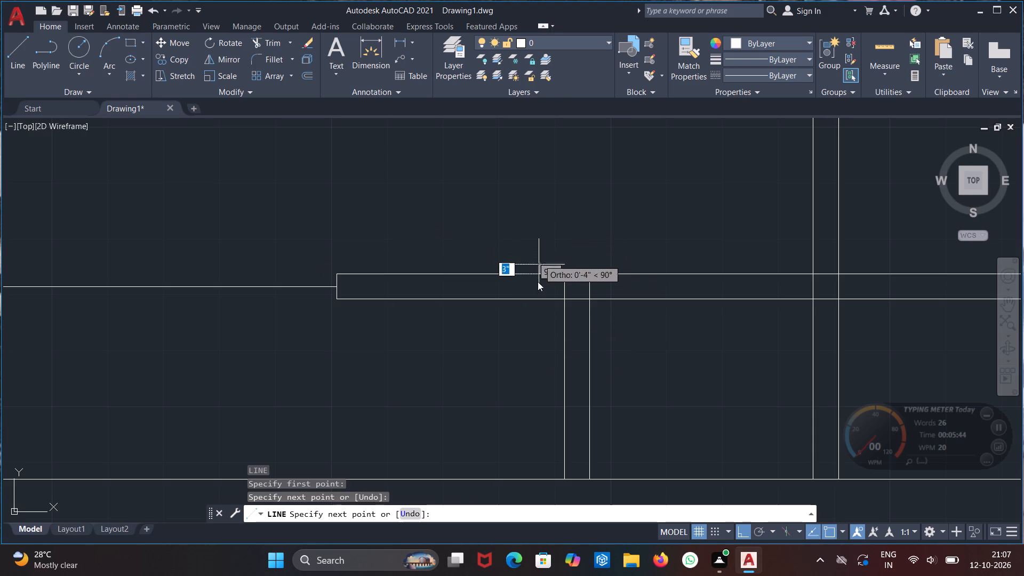
{"action": "left_click", "coordinate": [537, 357]}
{"action": "key", "text": "Escape"}
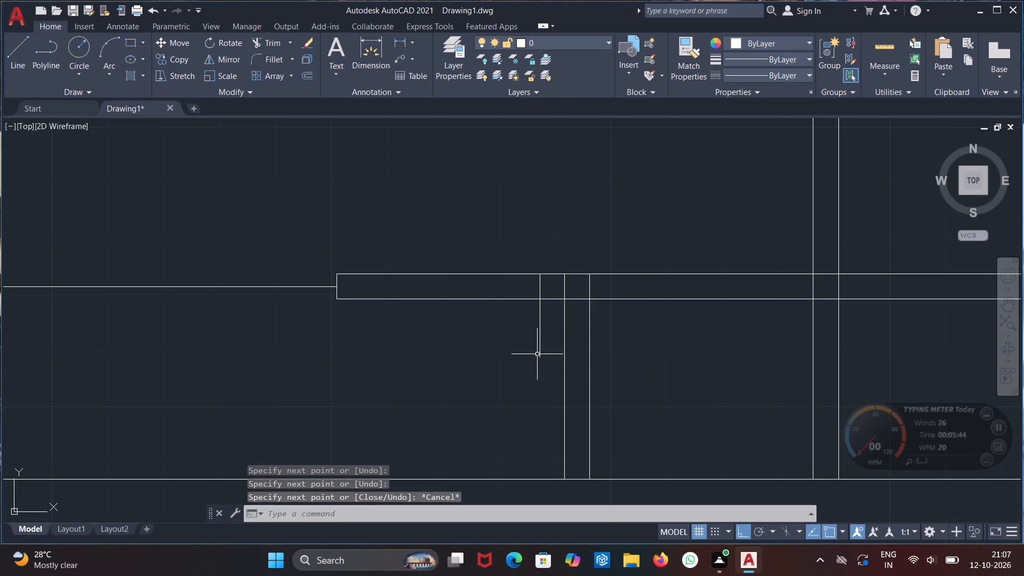
Trim the part of the new vertical line that projects below the horizontal partition.
{"action": "type", "text": "tr"}
{"action": "key", "text": "Return"}
{"action": "left_click_drag", "start_coordinate": [550, 327], "coordinate": [525, 339]}
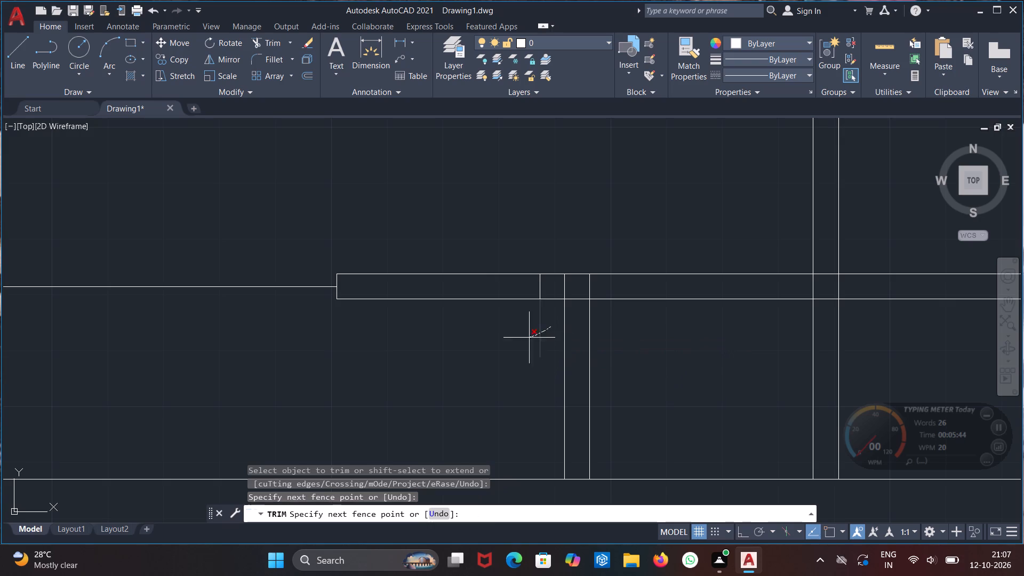
{"action": "left_click_drag", "start_coordinate": [525, 339], "coordinate": [524, 340]}
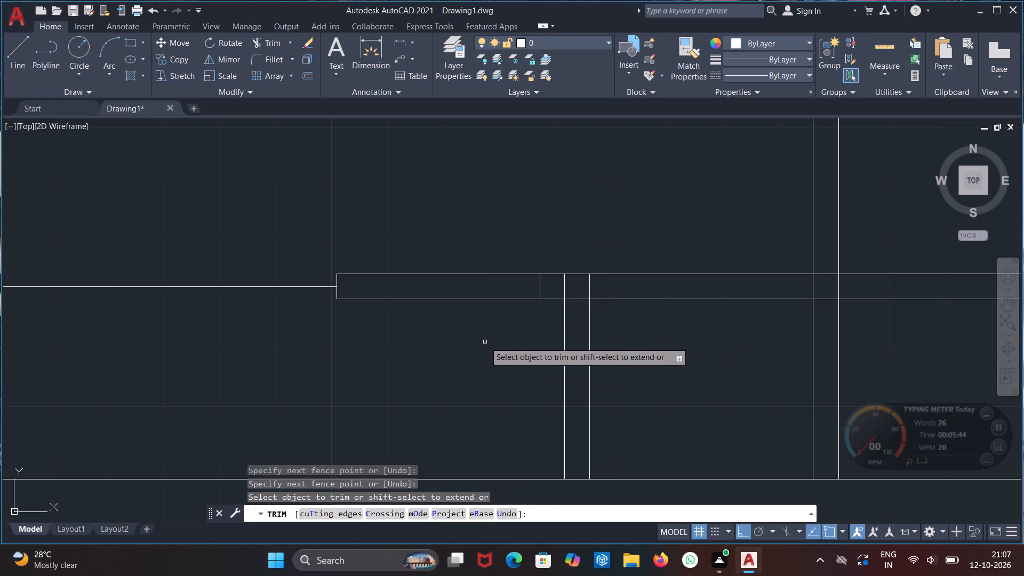
{"action": "key", "text": "l"}
{"action": "key", "text": "Return"}
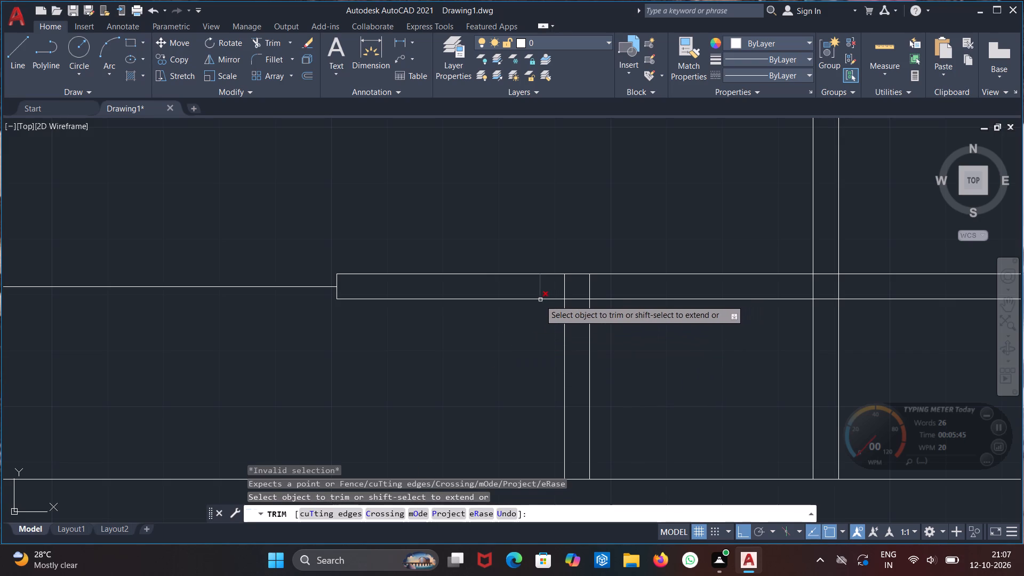
{"action": "key", "text": "Escape"}
{"action": "key", "text": "Escape"}
{"action": "key", "text": "Escape"}
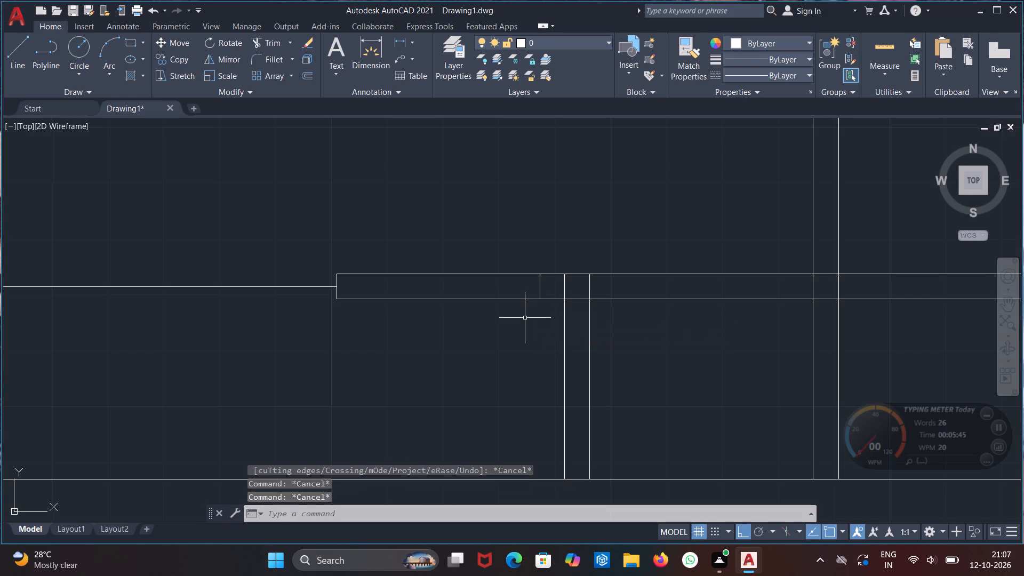
Draw a door leaf from the new jamb's lower end: 2' down, 2" to the left, and back up past the wall.
{"action": "key", "text": "l"}
{"action": "key", "text": "Return"}
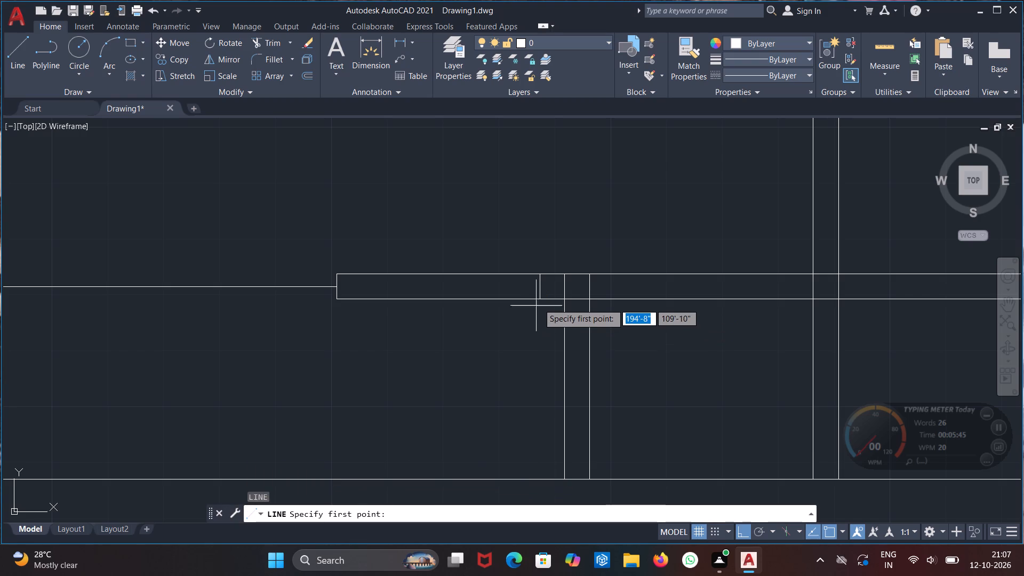
{"action": "left_click", "coordinate": [541, 299]}
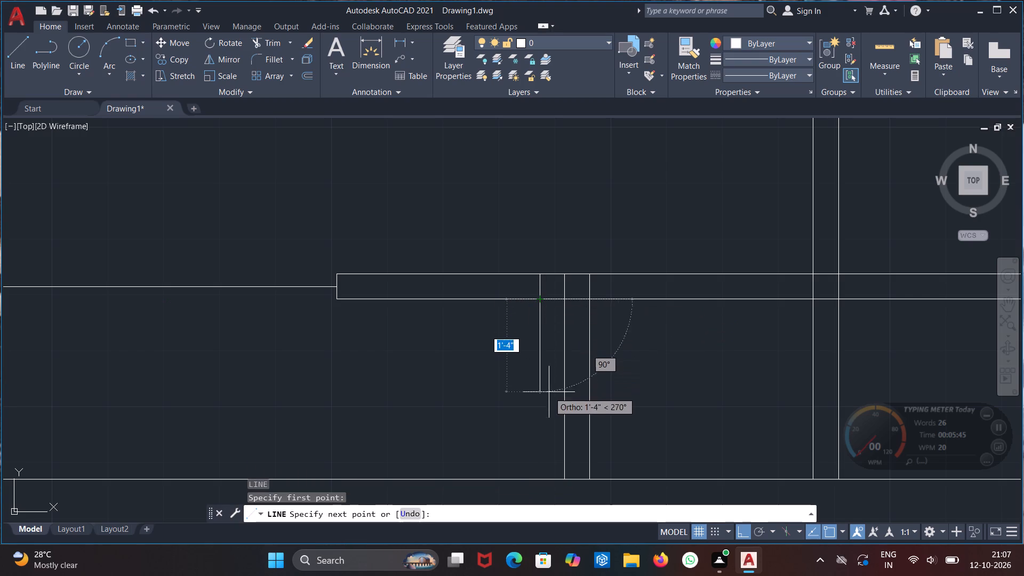
{"action": "type", "text": "2'"}
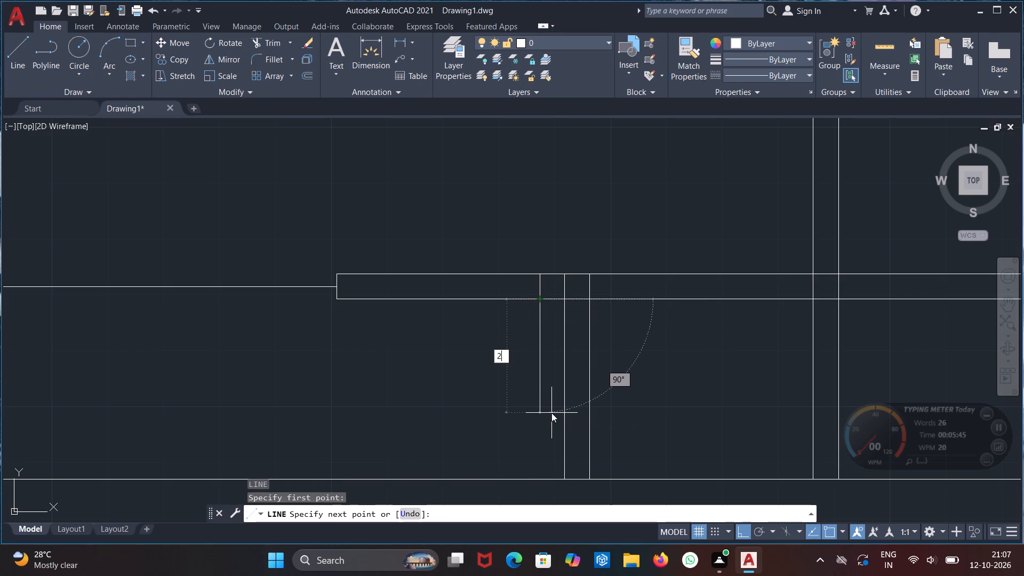
{"action": "key", "text": "Return"}
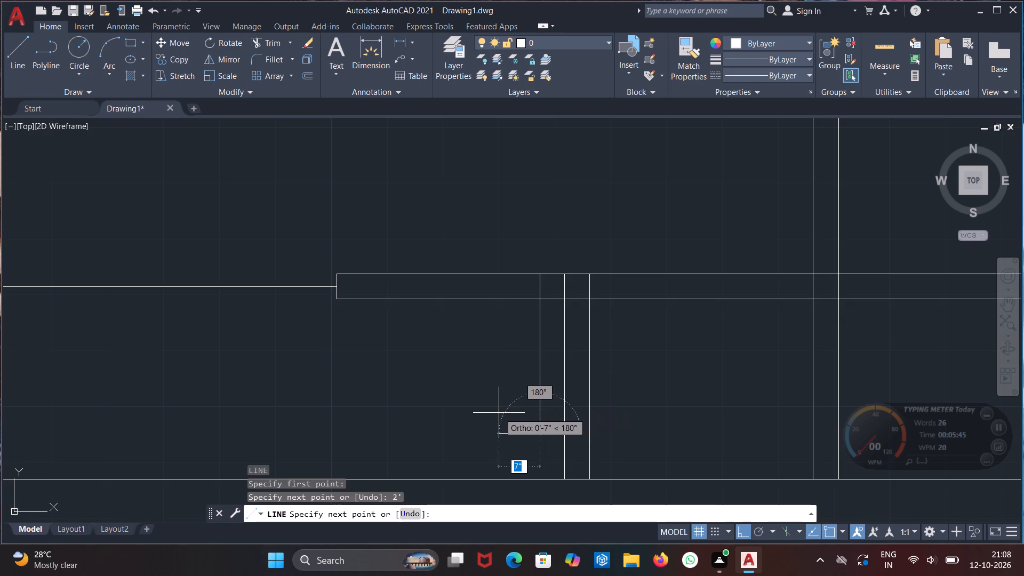
{"action": "type", "text": "2\""}
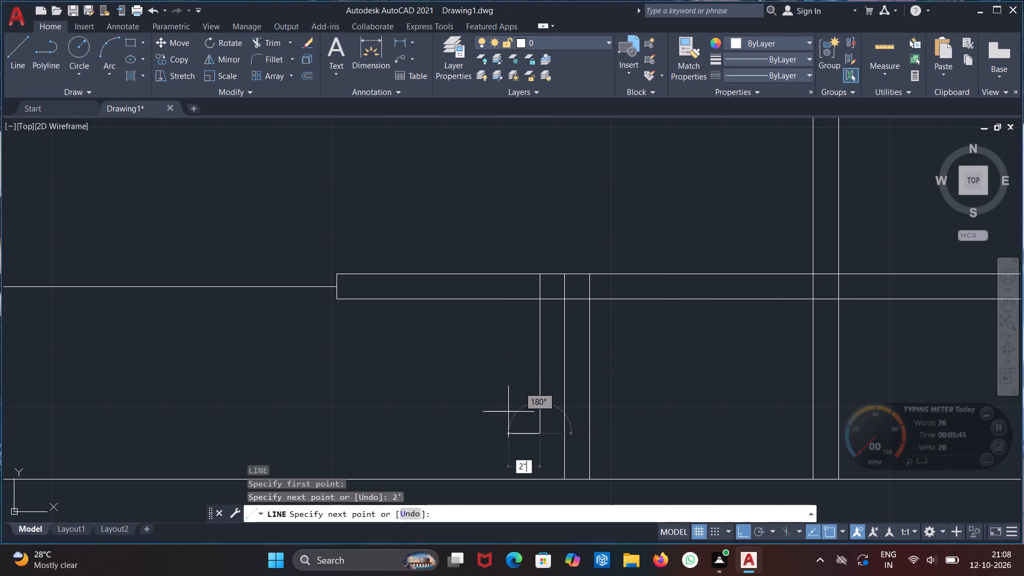
{"action": "key", "text": "Return"}
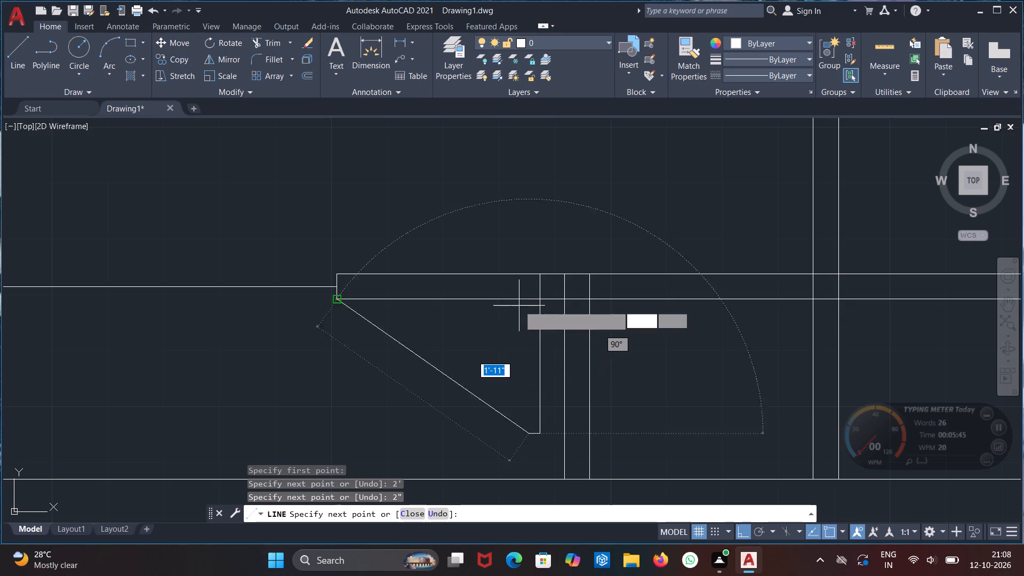
{"action": "left_click", "coordinate": [507, 233]}
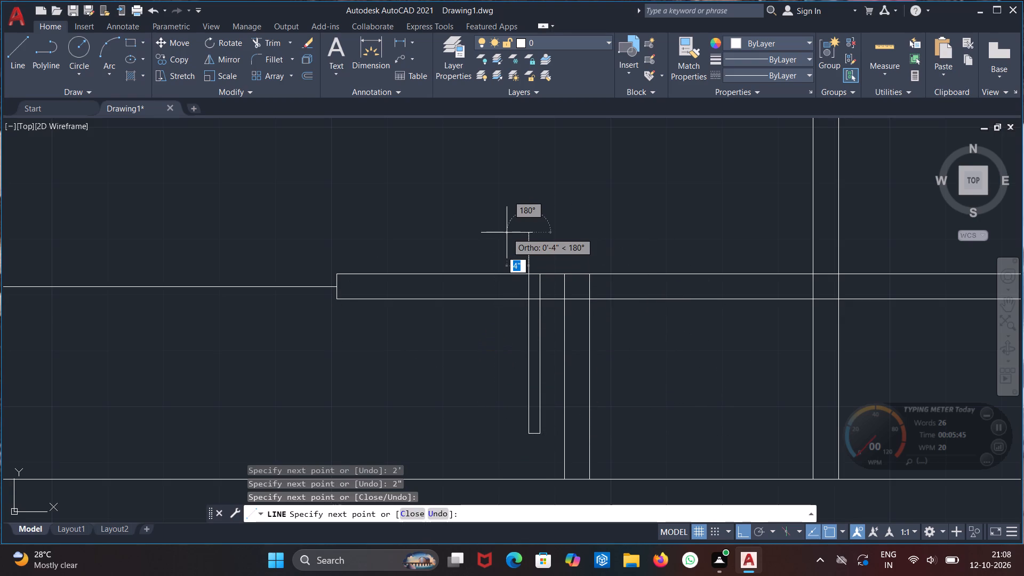
{"action": "key", "text": "Escape"}
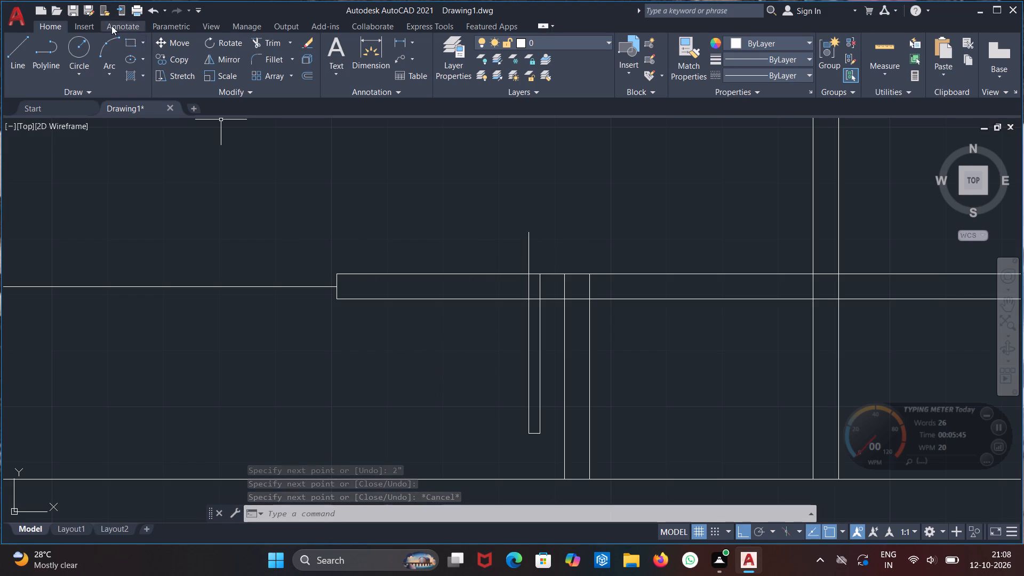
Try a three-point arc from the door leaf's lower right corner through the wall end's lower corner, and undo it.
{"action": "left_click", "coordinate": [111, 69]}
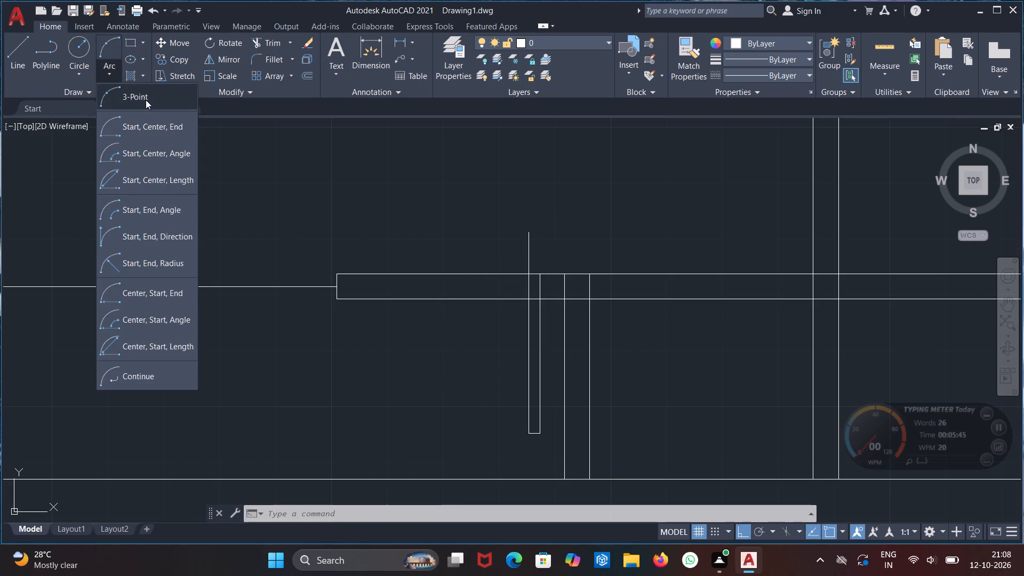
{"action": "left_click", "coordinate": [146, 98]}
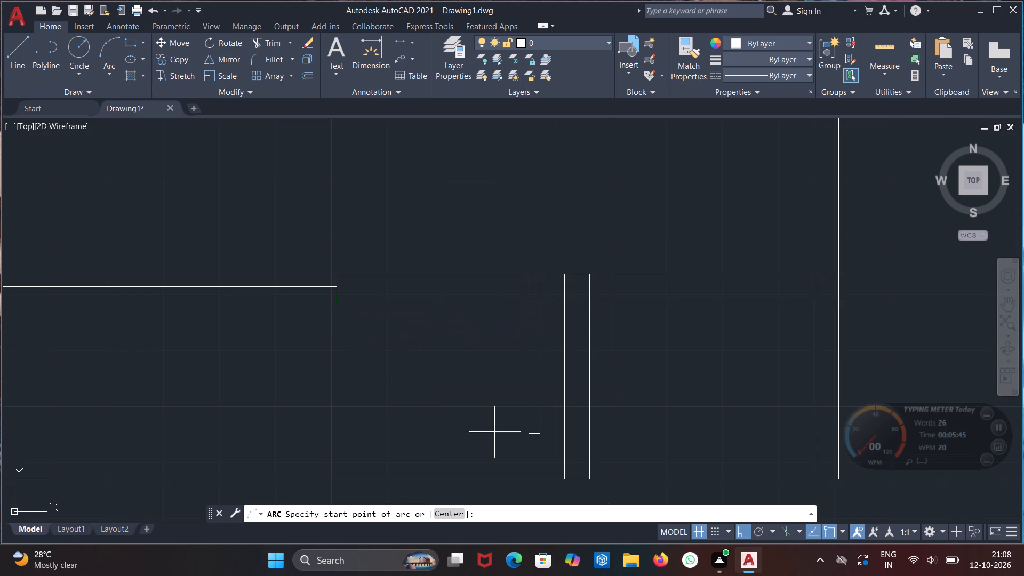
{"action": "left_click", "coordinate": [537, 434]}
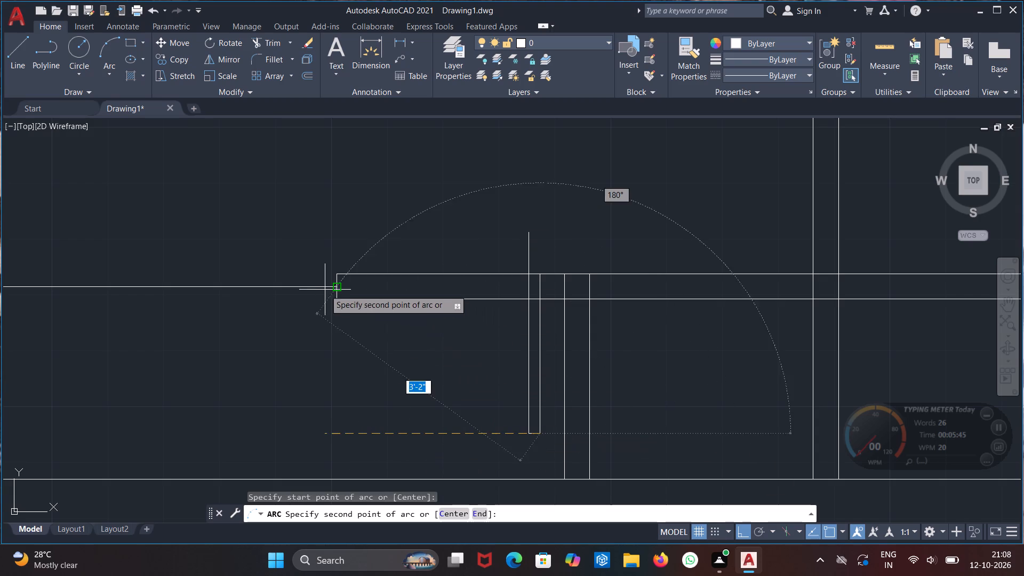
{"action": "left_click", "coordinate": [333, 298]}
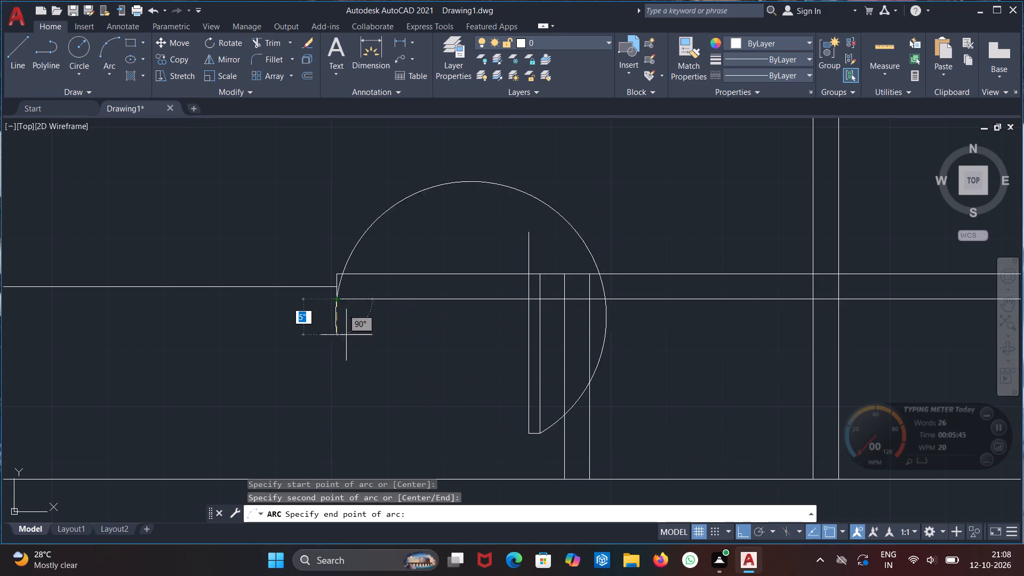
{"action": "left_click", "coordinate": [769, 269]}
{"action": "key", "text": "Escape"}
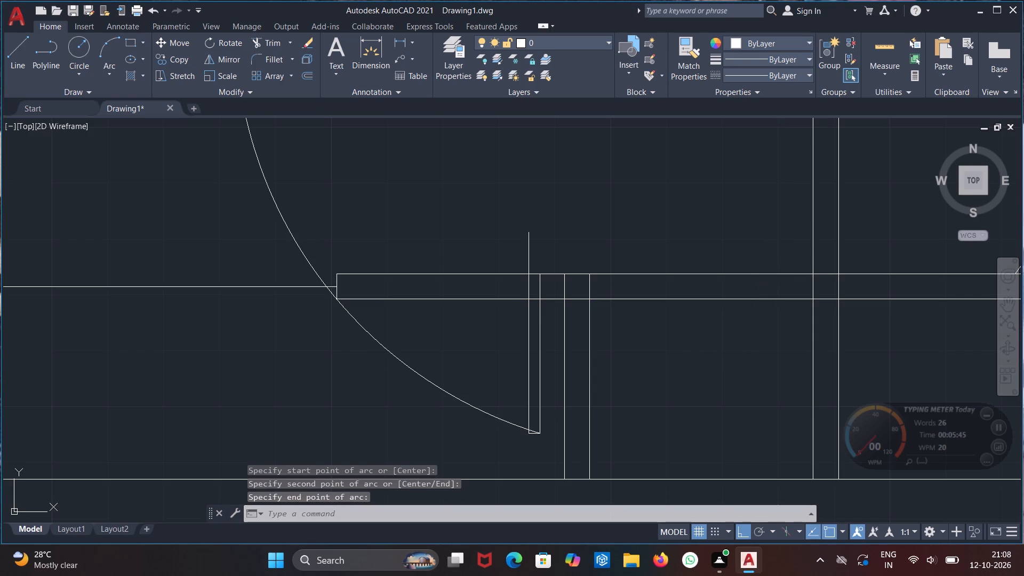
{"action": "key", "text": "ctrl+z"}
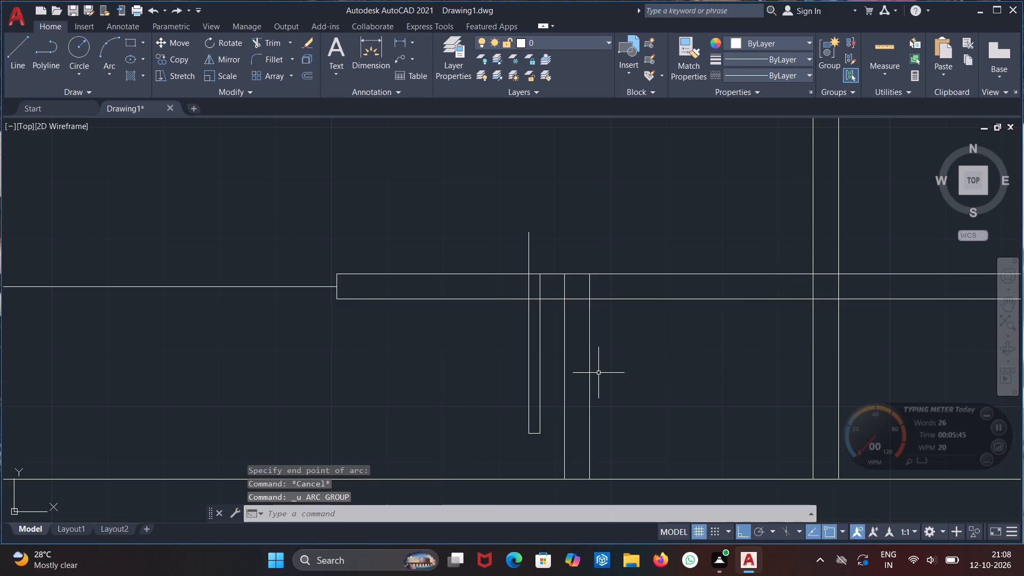
Draw a three-point door swing arc from the leaf's lower right corner to the wall end's lower left corner.
{"action": "left_click", "coordinate": [111, 68]}
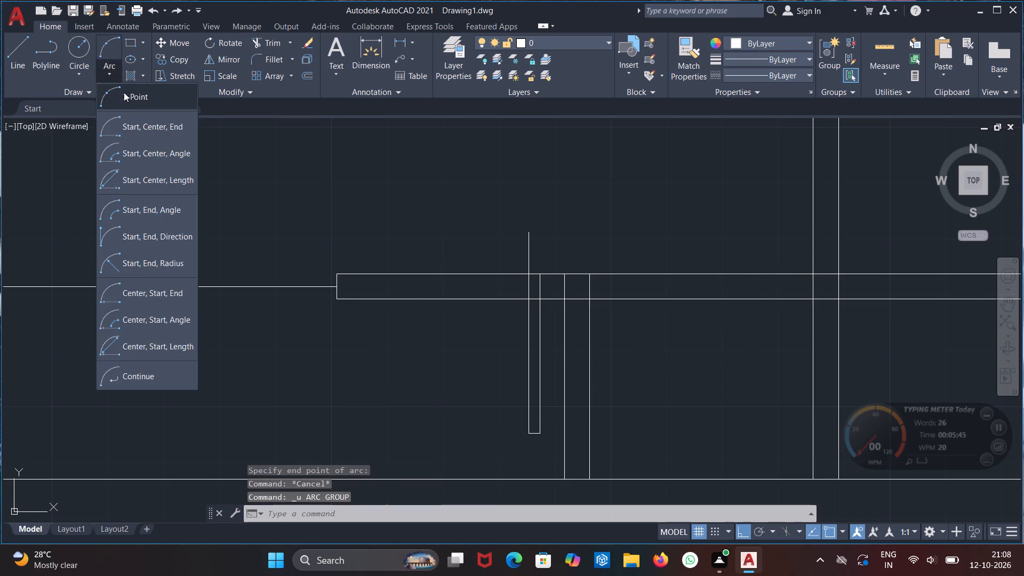
{"action": "left_click", "coordinate": [141, 94]}
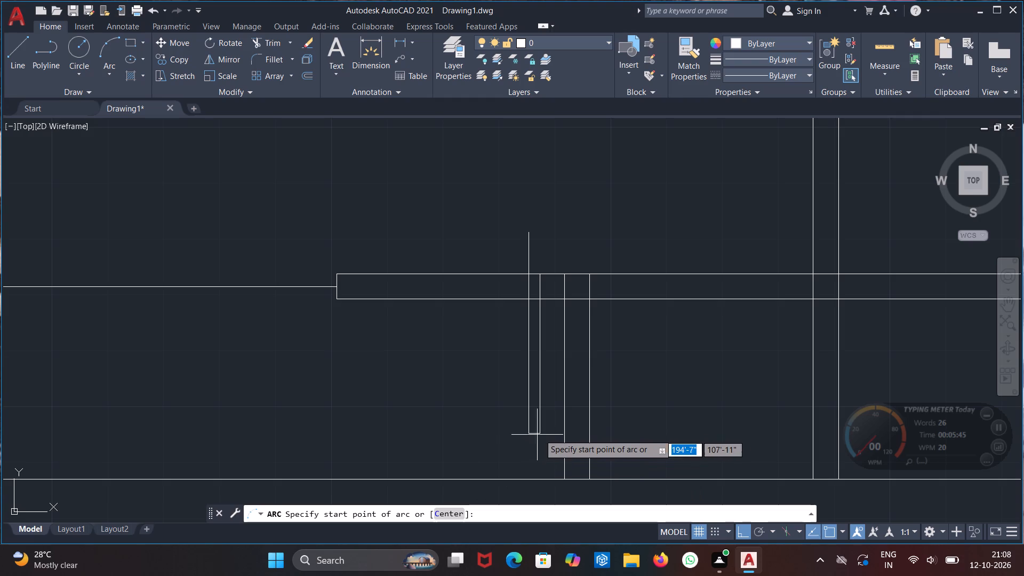
{"action": "left_click", "coordinate": [539, 432]}
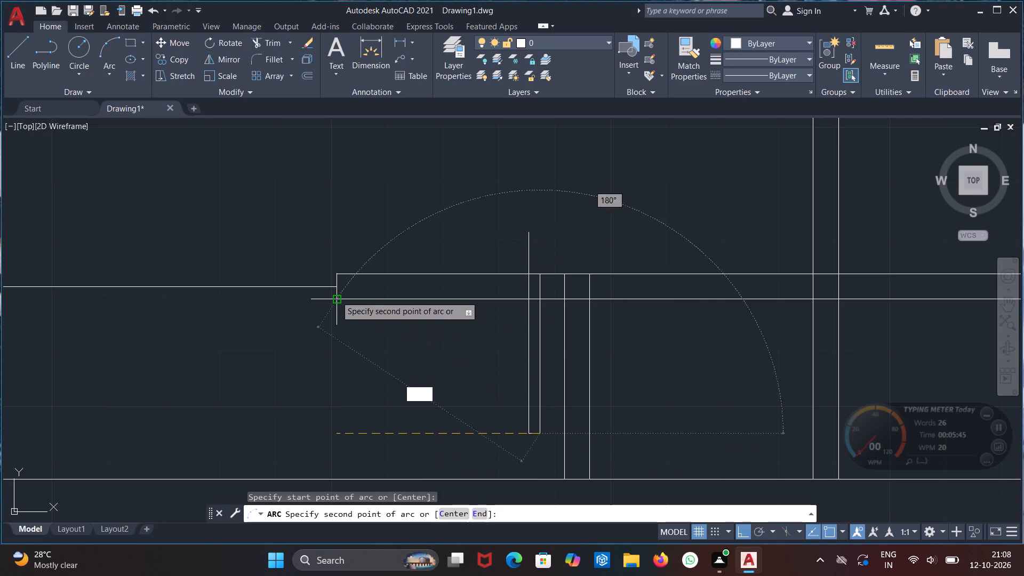
{"action": "left_click", "coordinate": [336, 294]}
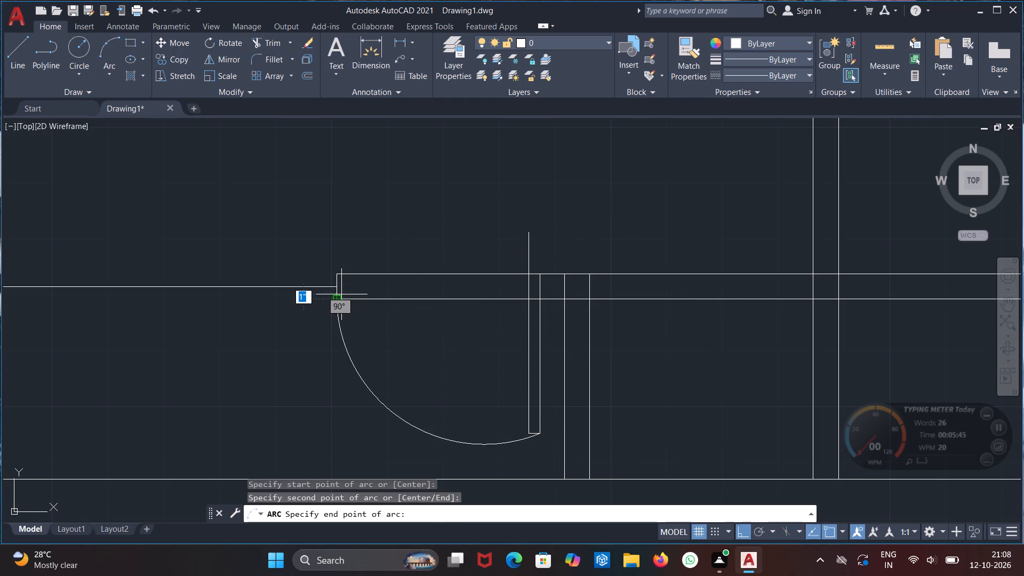
{"action": "left_click", "coordinate": [348, 283]}
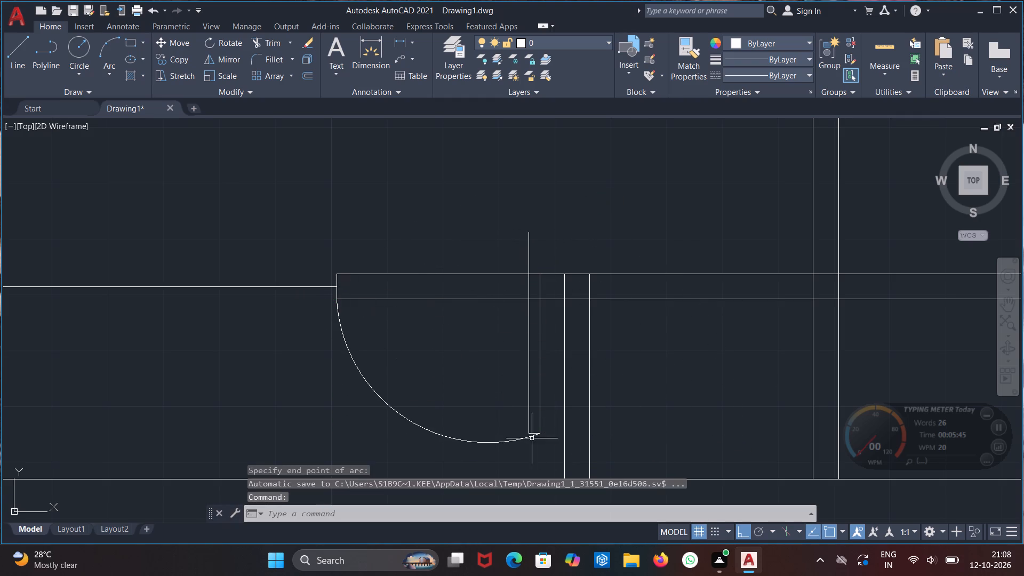
{"action": "scroll", "coordinate": [554, 447], "scroll_direction": "up", "scroll_amount": 2}
{"action": "scroll", "coordinate": [533, 446], "scroll_direction": "down", "scroll_amount": 2}
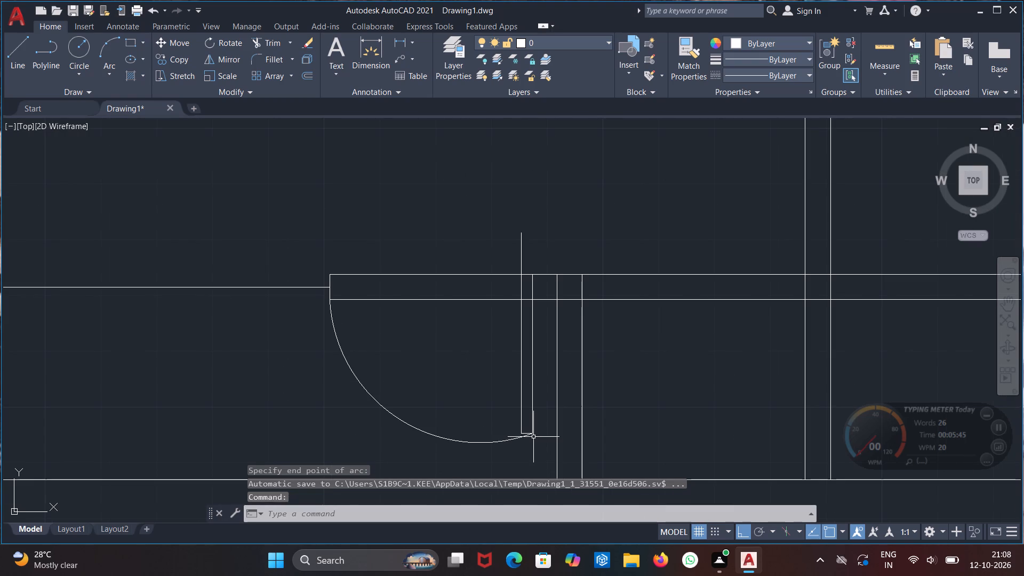
{"action": "key", "text": "Escape"}
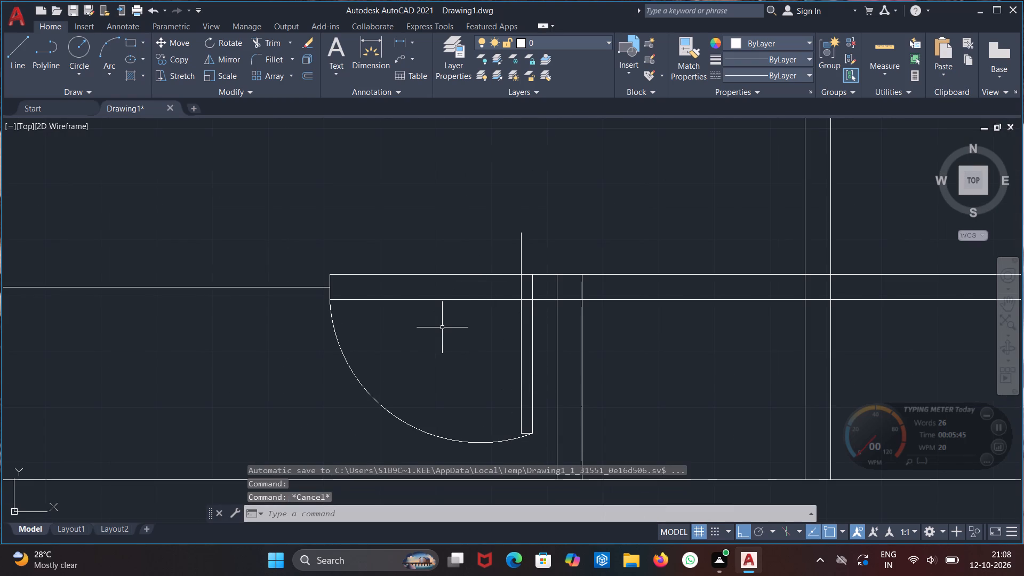
Trim the leaf's left line above and inside the wall, and the wall's lower line between the two leaf lines.
{"action": "type", "text": "tr"}
{"action": "key", "text": "Return"}
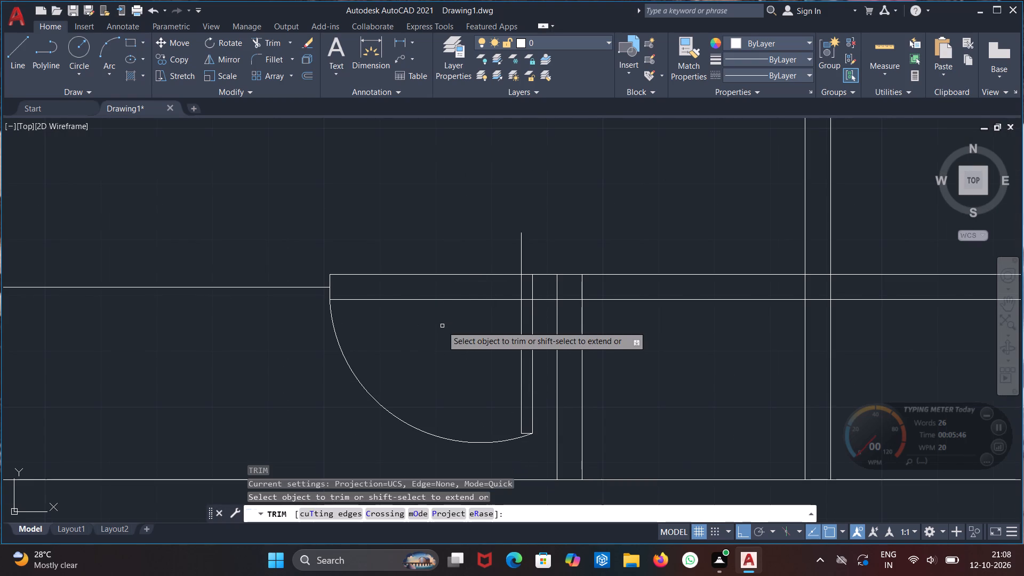
{"action": "left_click", "coordinate": [522, 252]}
{"action": "scroll", "coordinate": [525, 283], "scroll_direction": "up", "scroll_amount": 2}
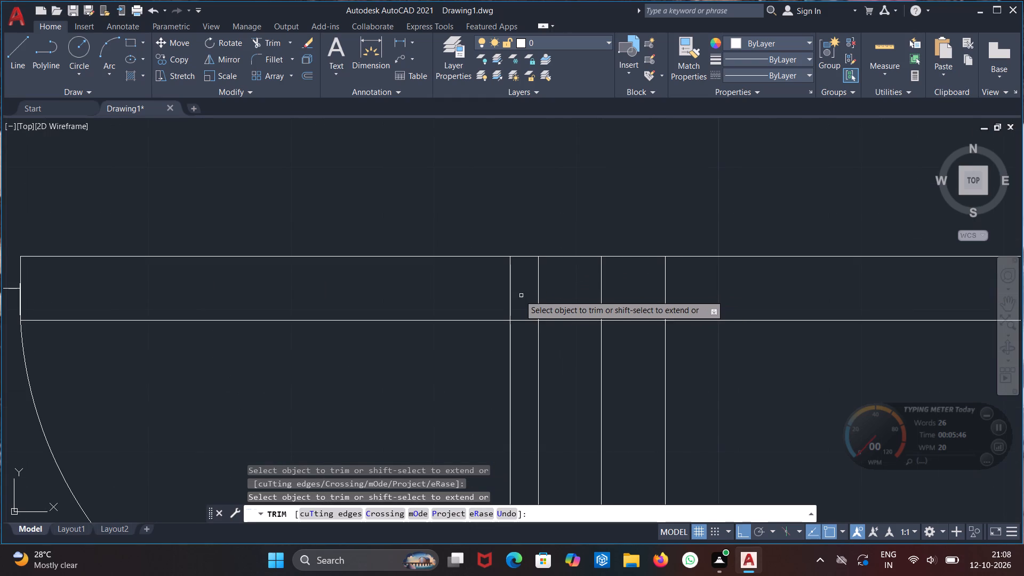
{"action": "left_click_drag", "start_coordinate": [519, 292], "coordinate": [497, 290]}
{"action": "left_click_drag", "start_coordinate": [522, 306], "coordinate": [521, 334]}
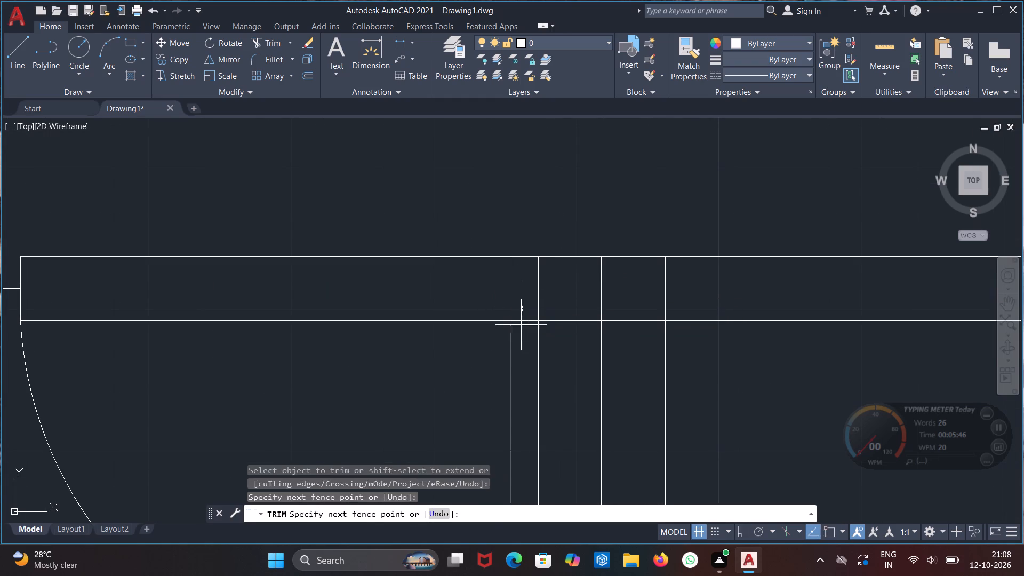
{"action": "left_click_drag", "start_coordinate": [521, 334], "coordinate": [521, 338]}
{"action": "scroll", "coordinate": [573, 364], "scroll_direction": "down", "scroll_amount": 2}
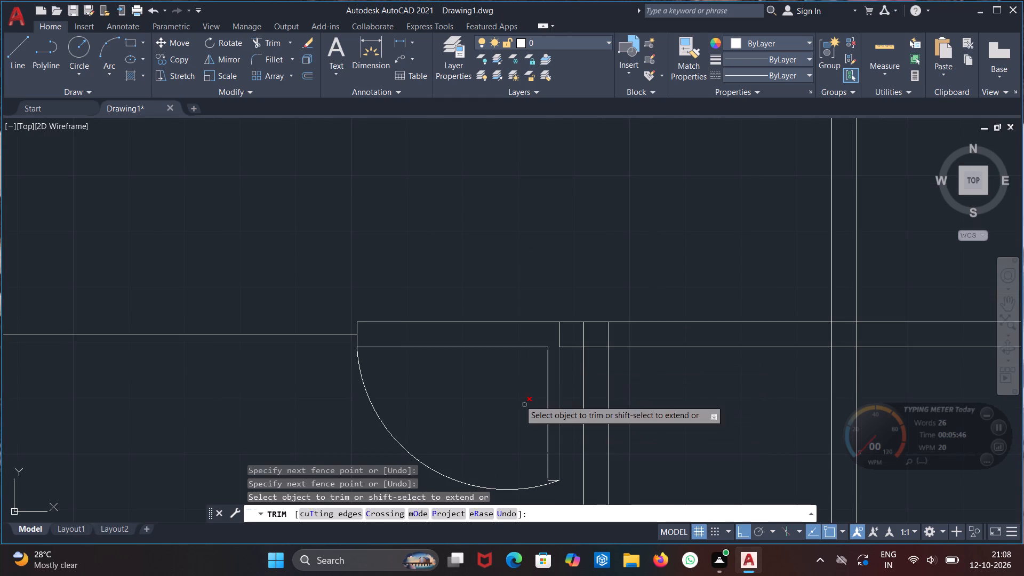
{"action": "scroll", "coordinate": [479, 379], "scroll_direction": "up", "scroll_amount": 1}
{"action": "scroll", "coordinate": [479, 378], "scroll_direction": "down", "scroll_amount": 3}
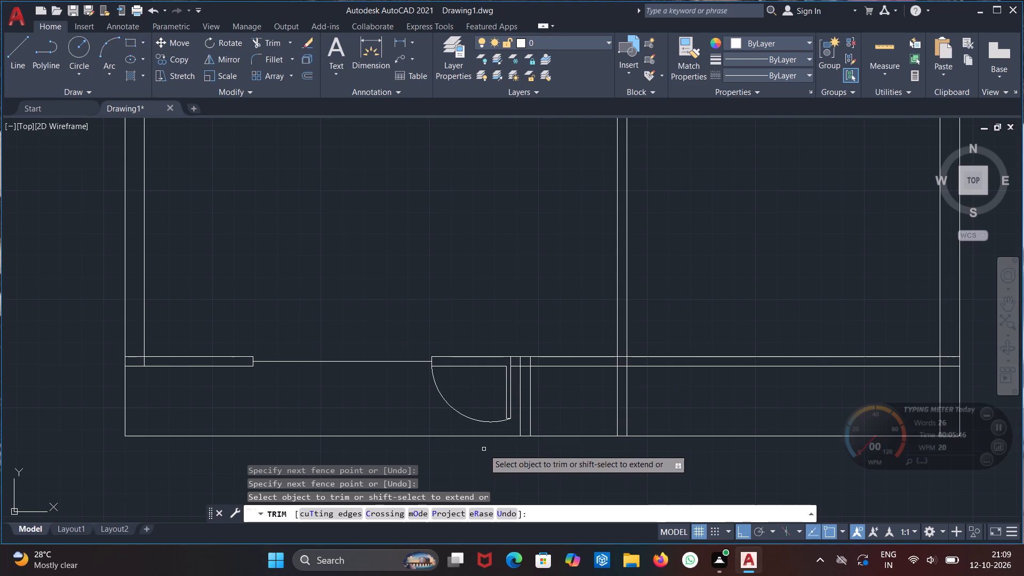
Look over the floor plan from the finished lower door up to the top partitions to locate the next door.
{"action": "key", "text": "Escape"}
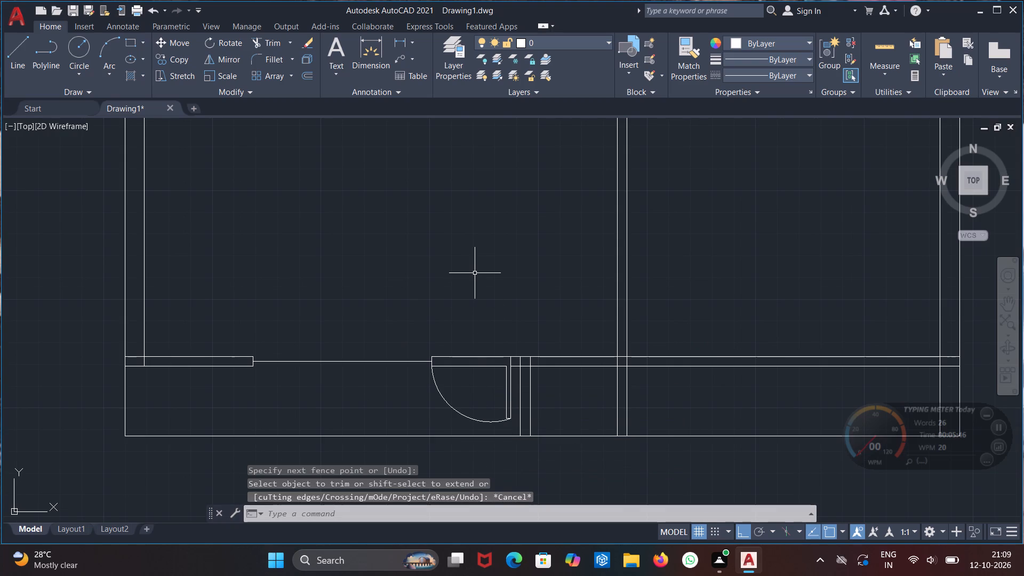
{"action": "middle_click_drag", "start_coordinate": [475, 273], "coordinate": [413, 300]}
{"action": "scroll", "coordinate": [418, 293], "scroll_direction": "down", "scroll_amount": 2}
{"action": "middle_click_drag", "start_coordinate": [422, 281], "coordinate": [395, 340]}
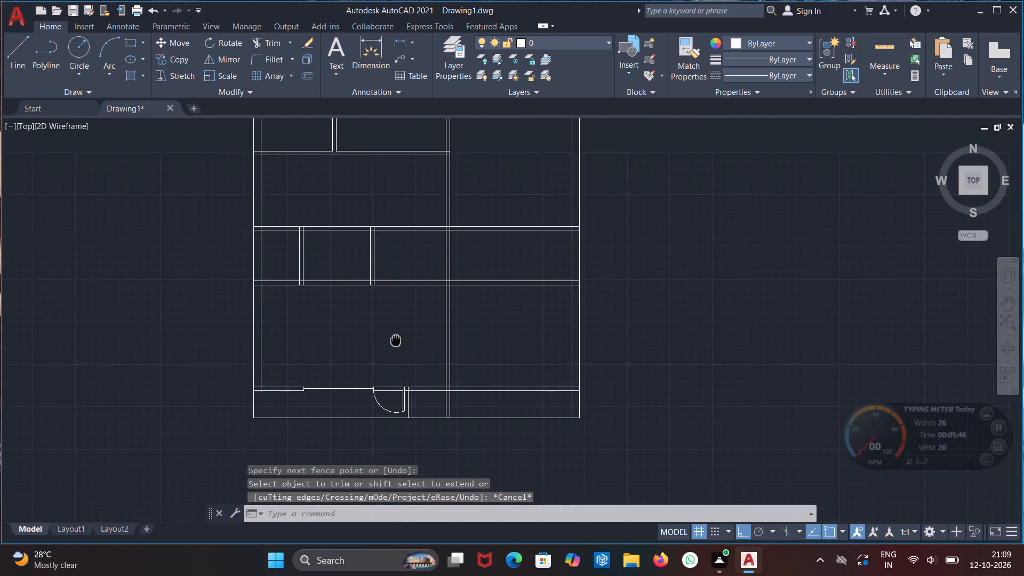
{"action": "middle_click_drag", "start_coordinate": [395, 340], "coordinate": [382, 372]}
{"action": "middle_click_drag", "start_coordinate": [348, 210], "coordinate": [342, 346]}
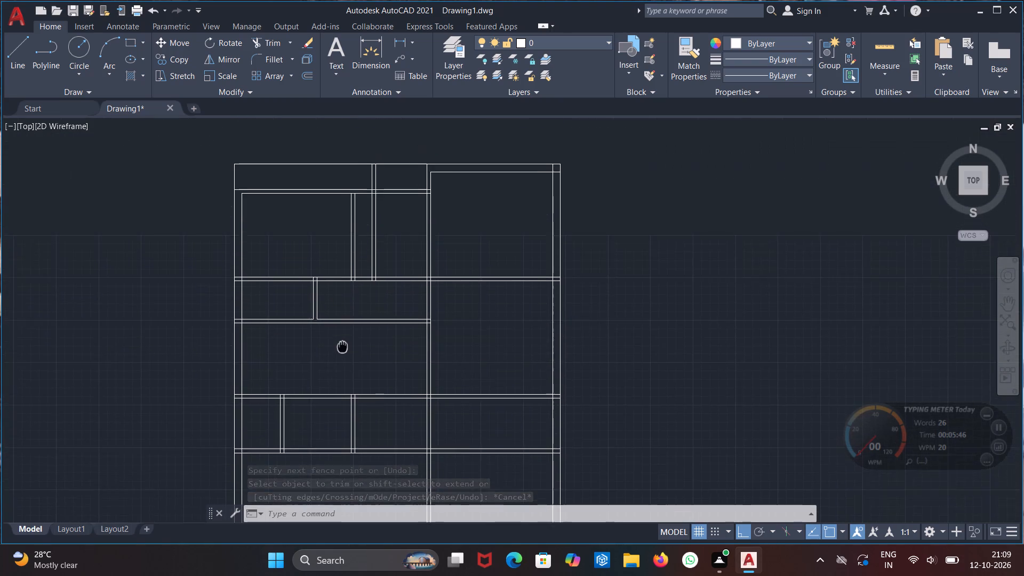
{"action": "middle_click_drag", "start_coordinate": [342, 346], "coordinate": [321, 261]}
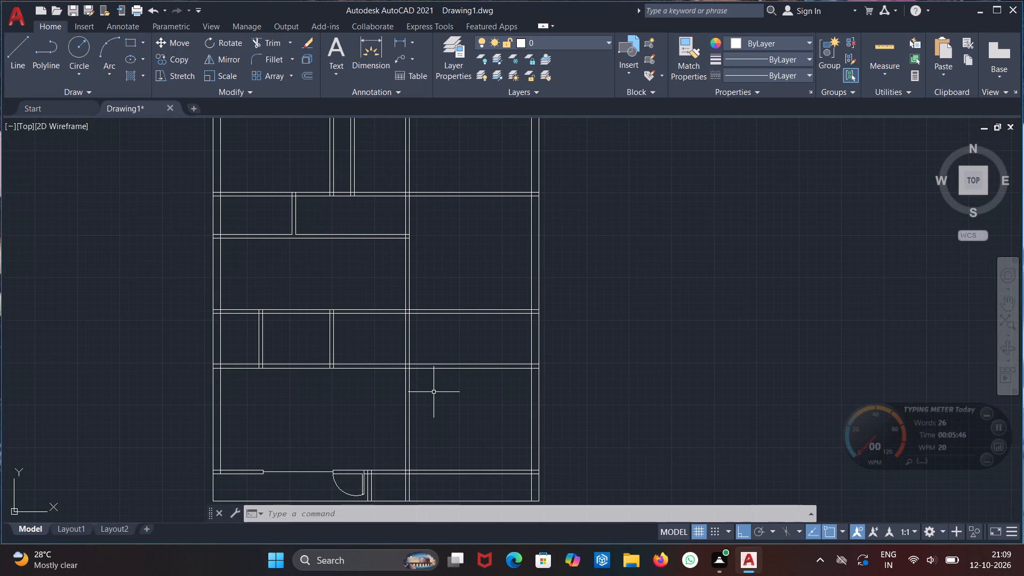
{"action": "scroll", "coordinate": [414, 377], "scroll_direction": "up", "scroll_amount": 1}
{"action": "middle_click_drag", "start_coordinate": [439, 414], "coordinate": [422, 316]}
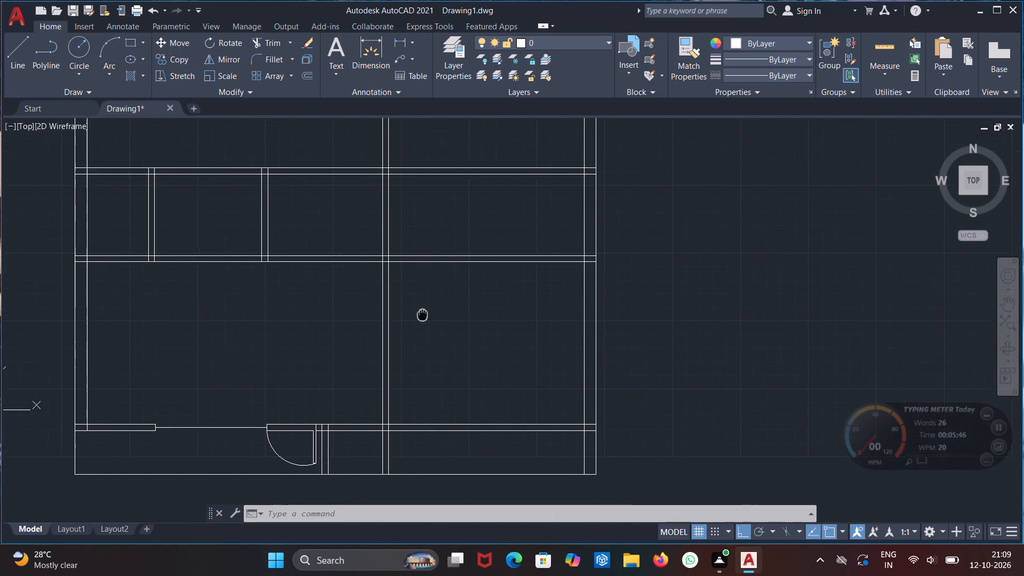
{"action": "middle_click_drag", "start_coordinate": [422, 316], "coordinate": [451, 345]}
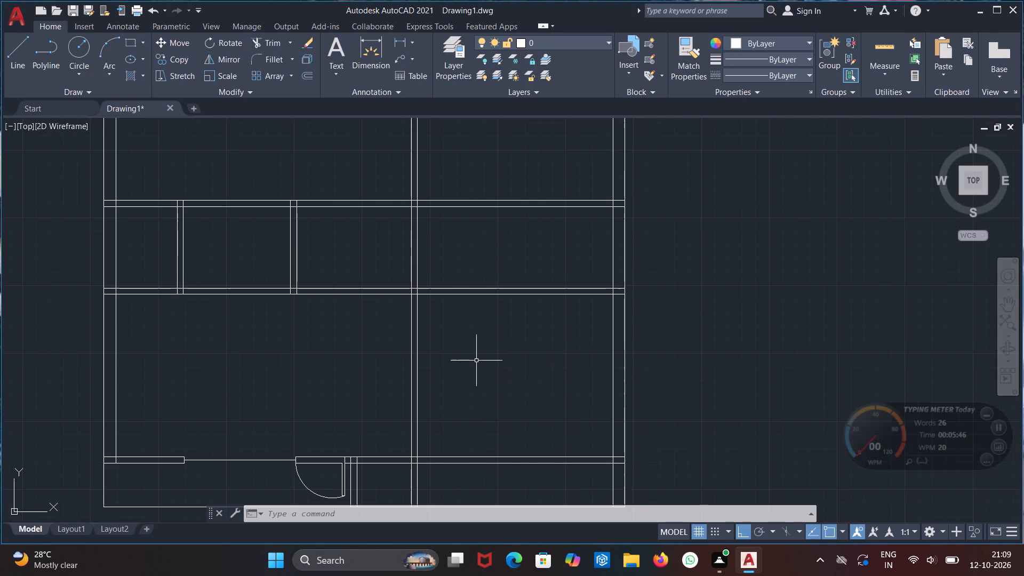
{"action": "scroll", "coordinate": [476, 361], "scroll_direction": "down", "scroll_amount": 2}
{"action": "scroll", "coordinate": [412, 210], "scroll_direction": "up", "scroll_amount": 2}
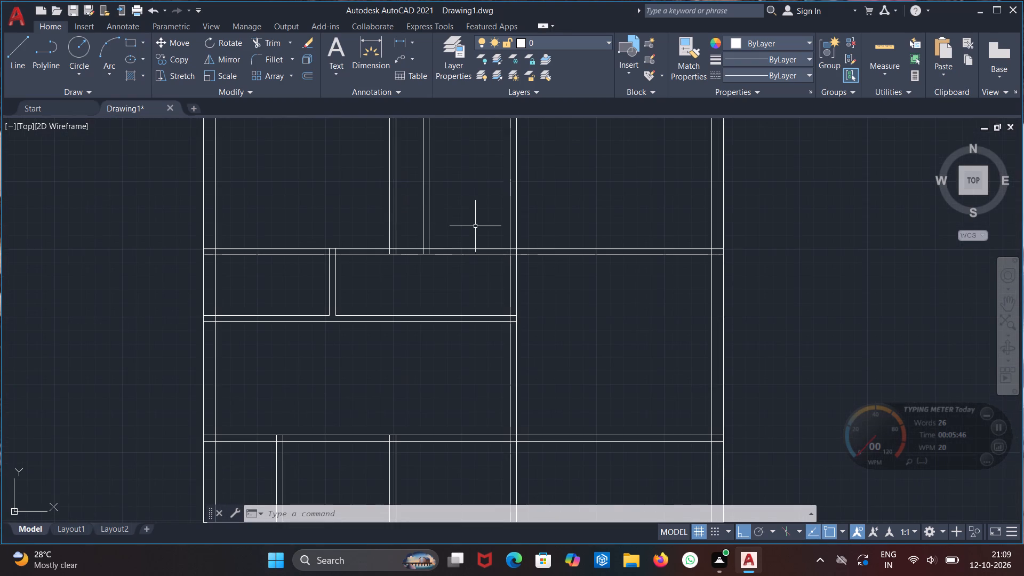
{"action": "middle_click_drag", "start_coordinate": [476, 230], "coordinate": [446, 367]}
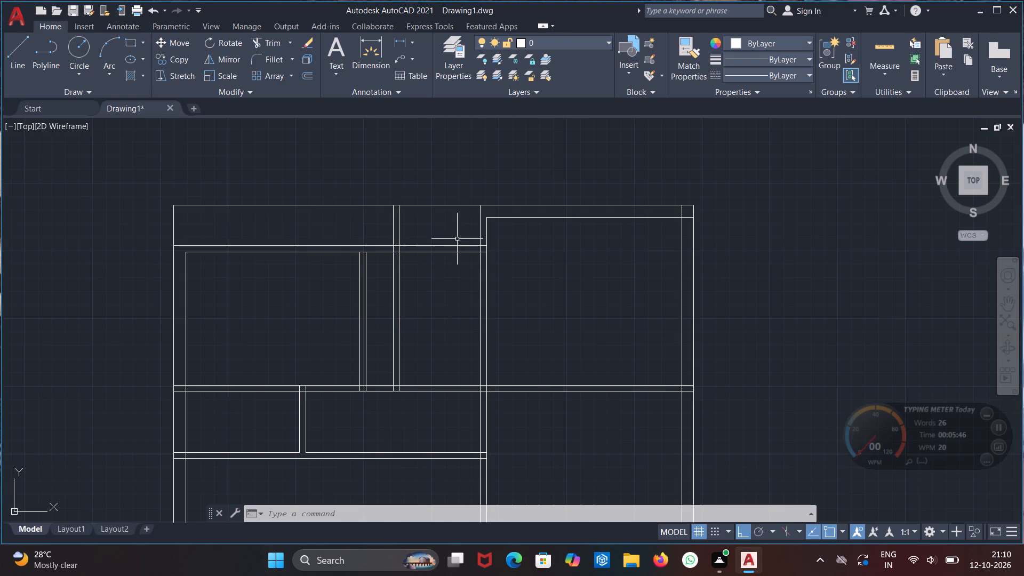
{"action": "middle_click_drag", "start_coordinate": [451, 232], "coordinate": [438, 290]}
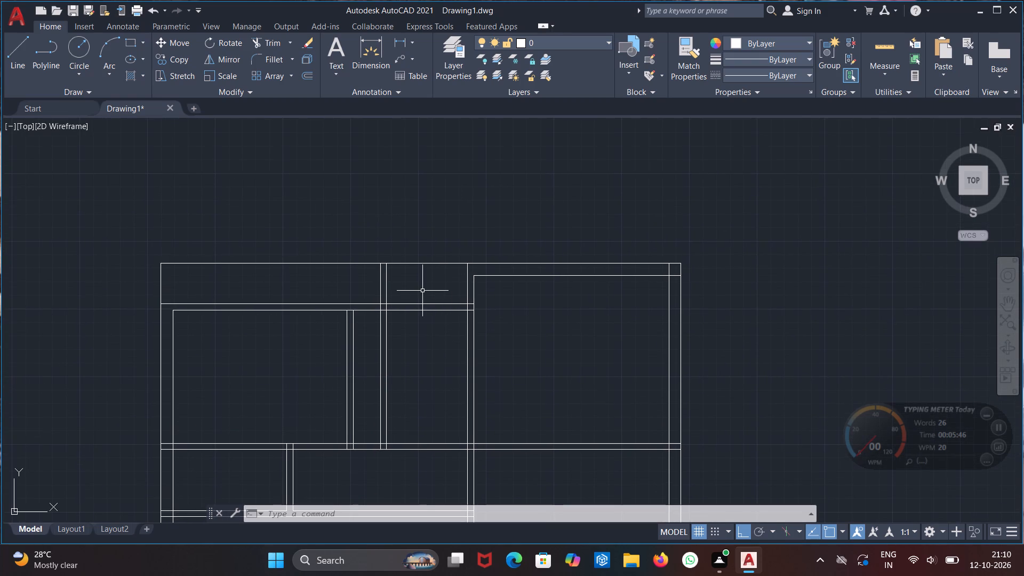
{"action": "scroll", "coordinate": [446, 289], "scroll_direction": "up", "scroll_amount": 1}
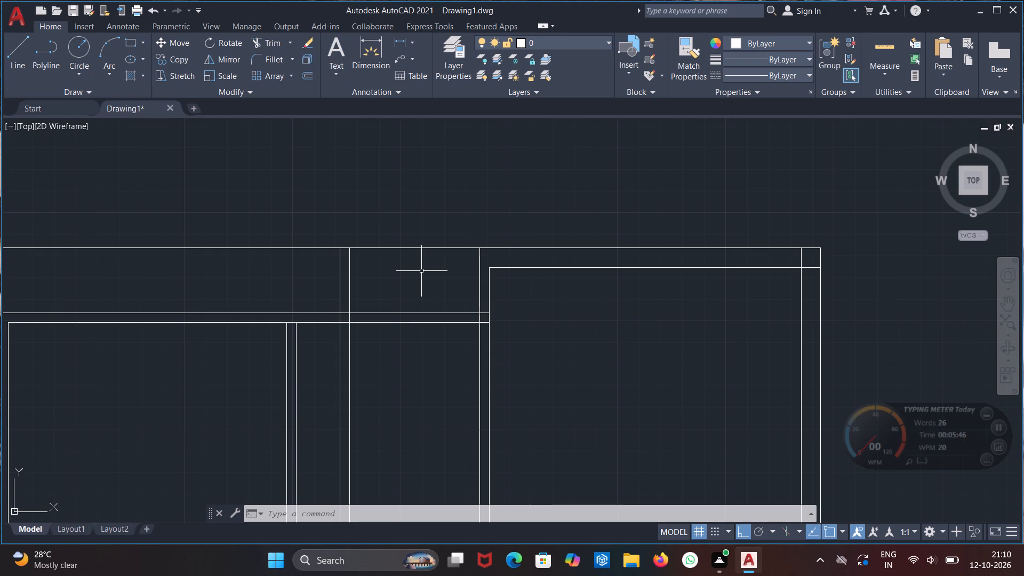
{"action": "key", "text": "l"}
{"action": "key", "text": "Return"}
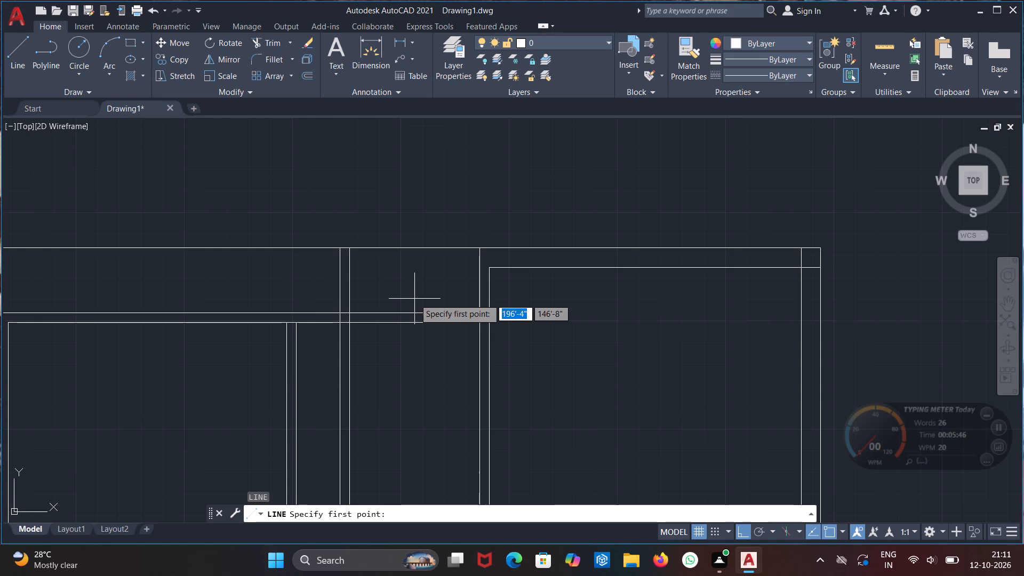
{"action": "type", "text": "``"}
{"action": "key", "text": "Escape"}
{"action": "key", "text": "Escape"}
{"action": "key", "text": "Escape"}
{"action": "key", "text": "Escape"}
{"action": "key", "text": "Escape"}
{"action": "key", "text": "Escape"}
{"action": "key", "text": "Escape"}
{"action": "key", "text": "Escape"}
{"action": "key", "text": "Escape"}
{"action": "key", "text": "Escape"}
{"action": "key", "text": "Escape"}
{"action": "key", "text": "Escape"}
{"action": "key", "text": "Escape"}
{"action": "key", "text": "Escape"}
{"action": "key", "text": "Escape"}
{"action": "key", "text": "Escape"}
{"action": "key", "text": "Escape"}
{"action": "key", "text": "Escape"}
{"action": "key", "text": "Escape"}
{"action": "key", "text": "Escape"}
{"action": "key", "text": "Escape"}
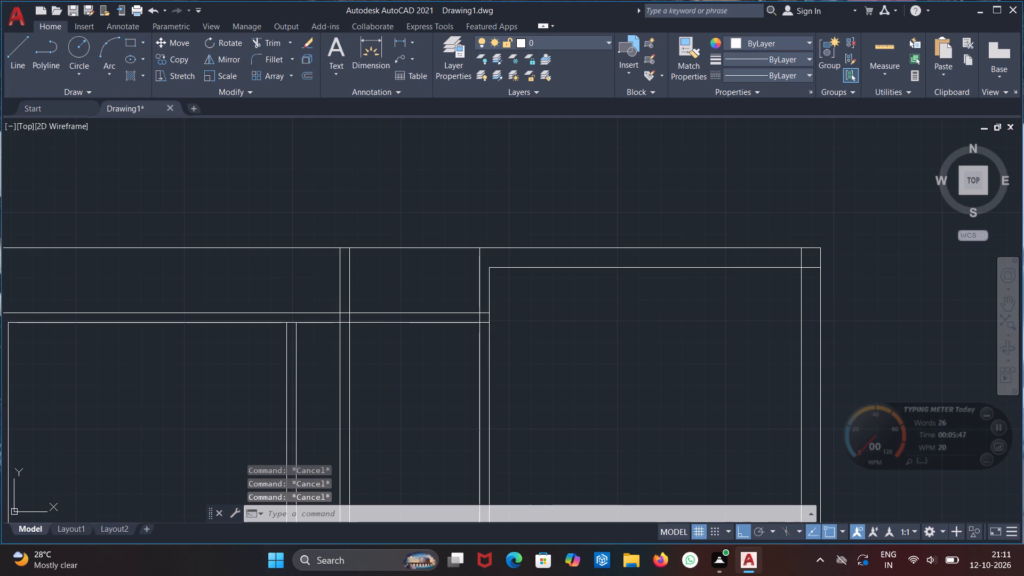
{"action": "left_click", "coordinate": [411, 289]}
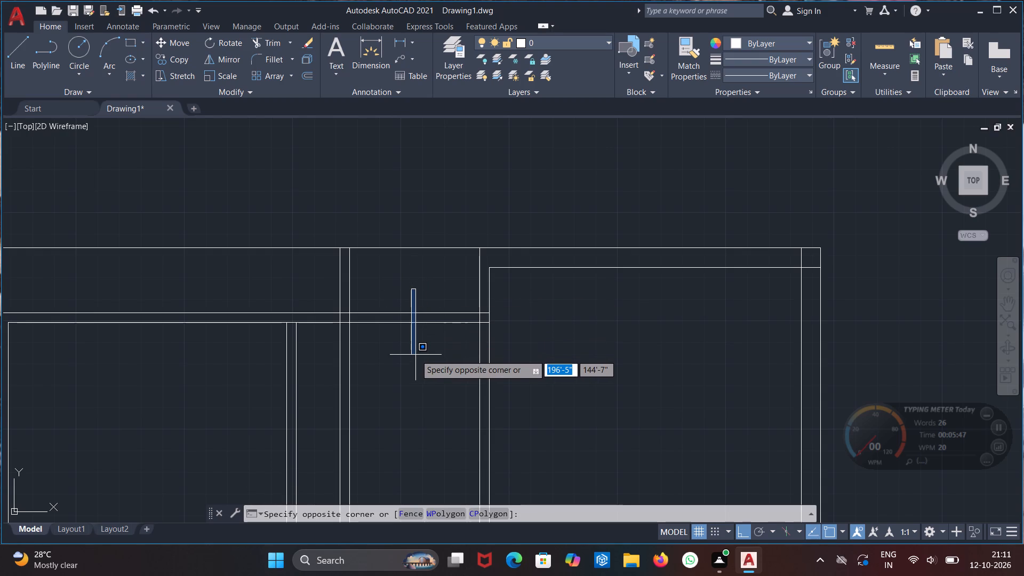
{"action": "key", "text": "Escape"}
Draw a vertical line about 2'-9" long across the upper horizontal partition, midway along the bay just left of the central wall.
{"action": "key", "text": "l"}
{"action": "key", "text": "Return"}
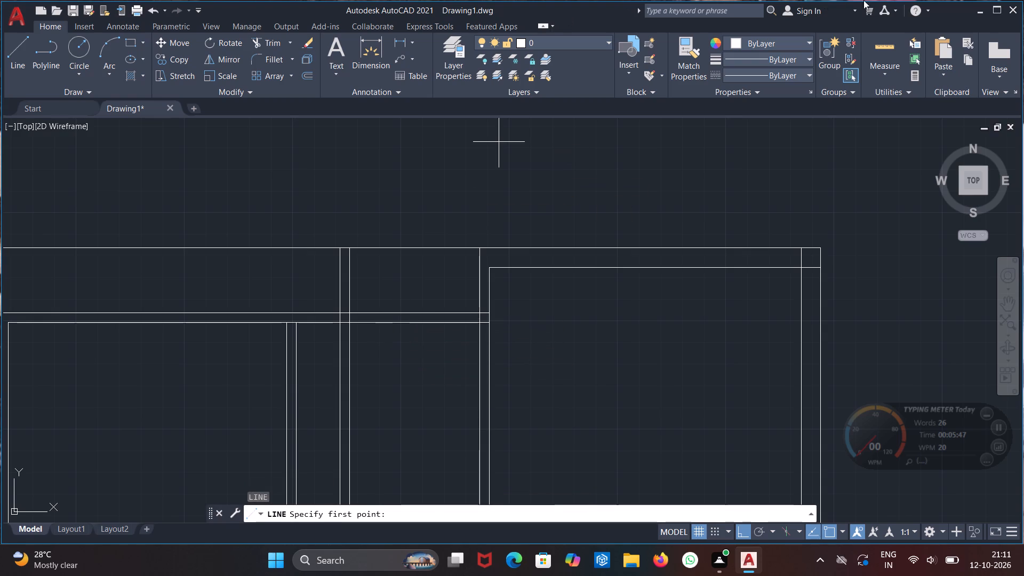
{"action": "left_click", "coordinate": [409, 301]}
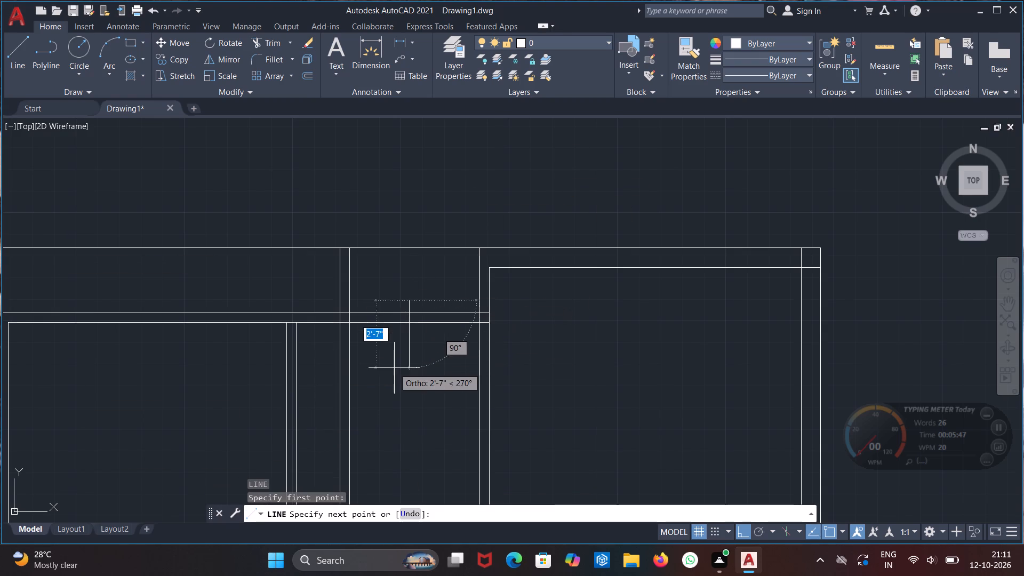
{"action": "left_click", "coordinate": [394, 368]}
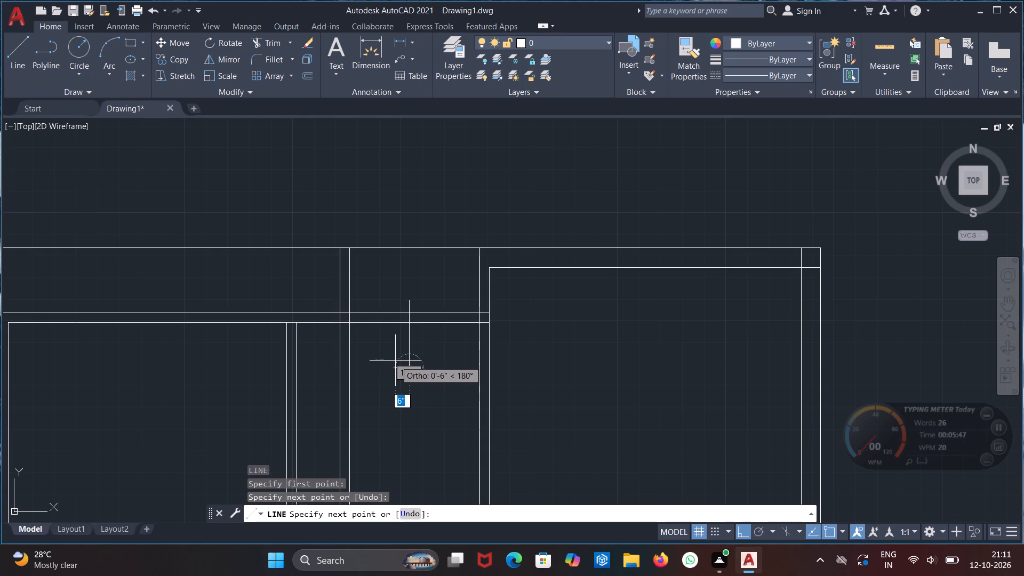
{"action": "key", "text": "F3"}
{"action": "key", "text": "F3"}
{"action": "key", "text": "F3"}
{"action": "key", "text": "F3"}
{"action": "key", "text": "F3"}
{"action": "key", "text": "F3"}
{"action": "key", "text": "F3"}
{"action": "key", "text": "F3"}
{"action": "key", "text": "F3"}
{"action": "key", "text": "F3"}
{"action": "key", "text": "F3"}
{"action": "key", "text": "F3"}
{"action": "key", "text": "F3"}
{"action": "key", "text": "F3"}
{"action": "key", "text": "F3"}
{"action": "key", "text": "F3"}
{"action": "key", "text": "F3"}
{"action": "key", "text": "F3"}
{"action": "key", "text": "F3"}
{"action": "key", "text": "F3"}
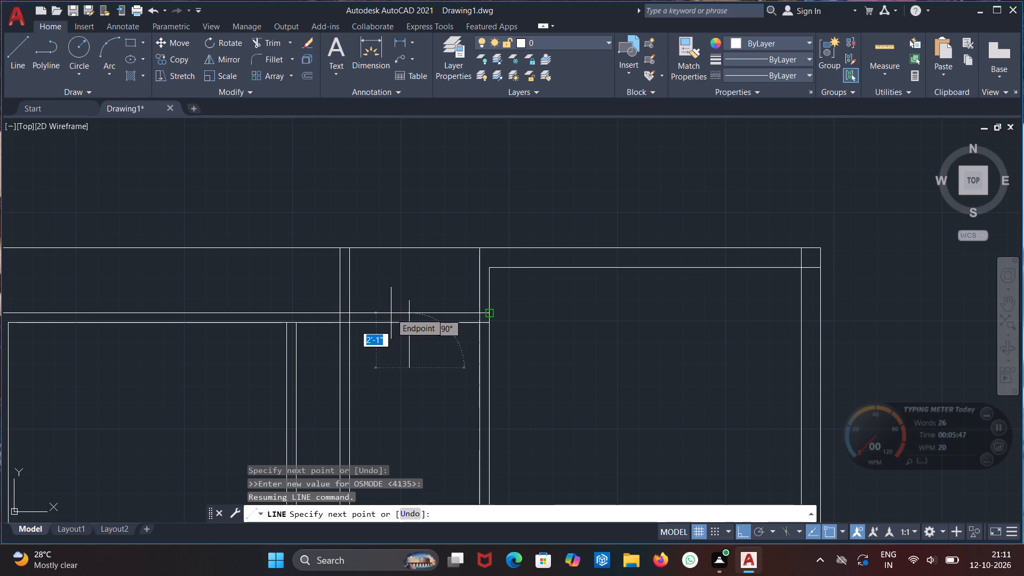
{"action": "left_click", "coordinate": [423, 296]}
{"action": "key", "text": "Escape"}
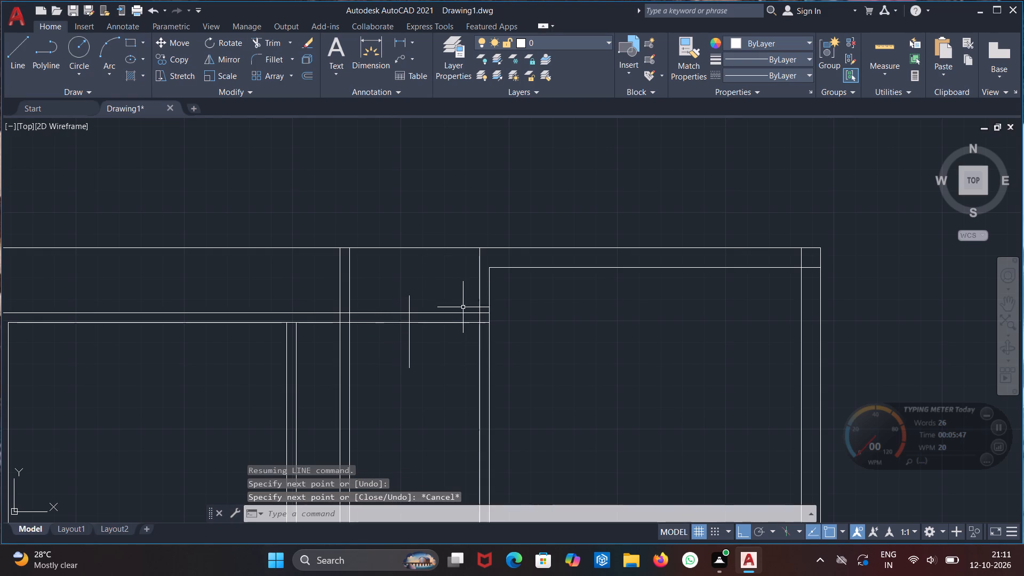
Draw a second vertical line across the same partition, just left of the central wall.
{"action": "scroll", "coordinate": [463, 307], "scroll_direction": "up", "scroll_amount": 1}
{"action": "key", "text": "l"}
{"action": "key", "text": "Return"}
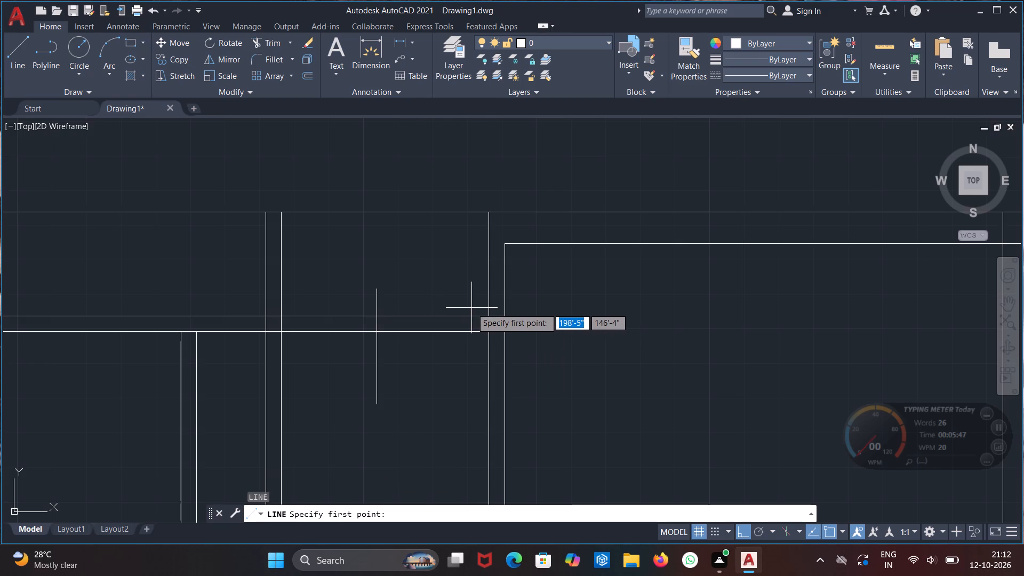
{"action": "left_click", "coordinate": [473, 308]}
{"action": "left_click", "coordinate": [474, 375]}
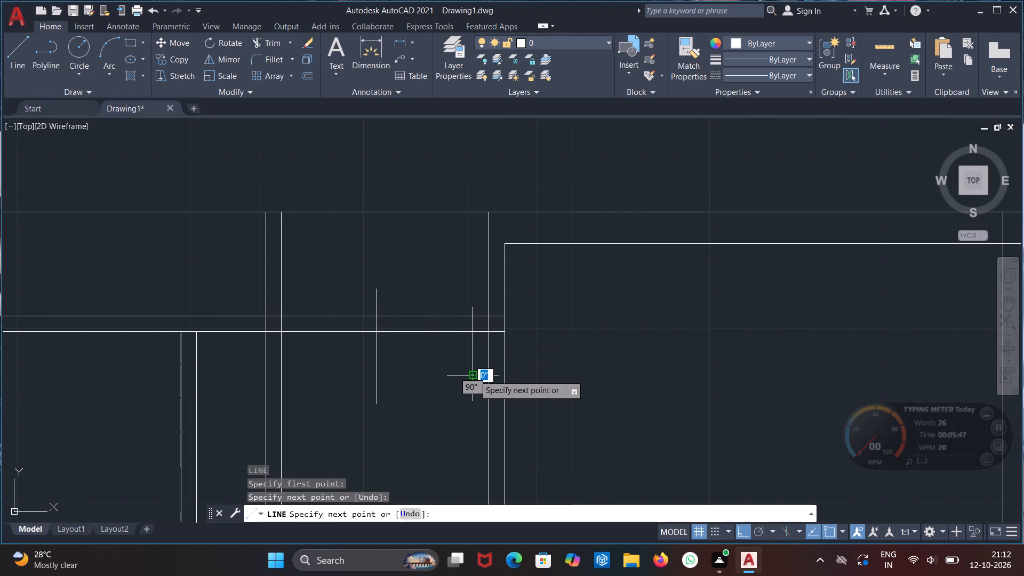
{"action": "key", "text": "Escape"}
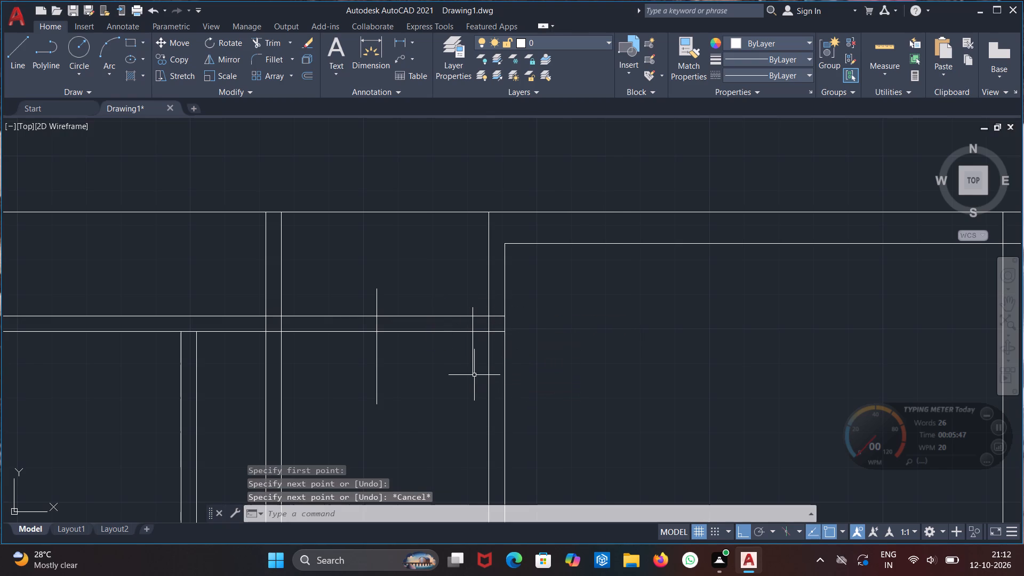
Trim both vertical jamb lines below and above the partition, keeping only the pieces between its two wall lines.
{"action": "type", "text": "tr"}
{"action": "key", "text": "Return"}
{"action": "key", "text": "Return"}
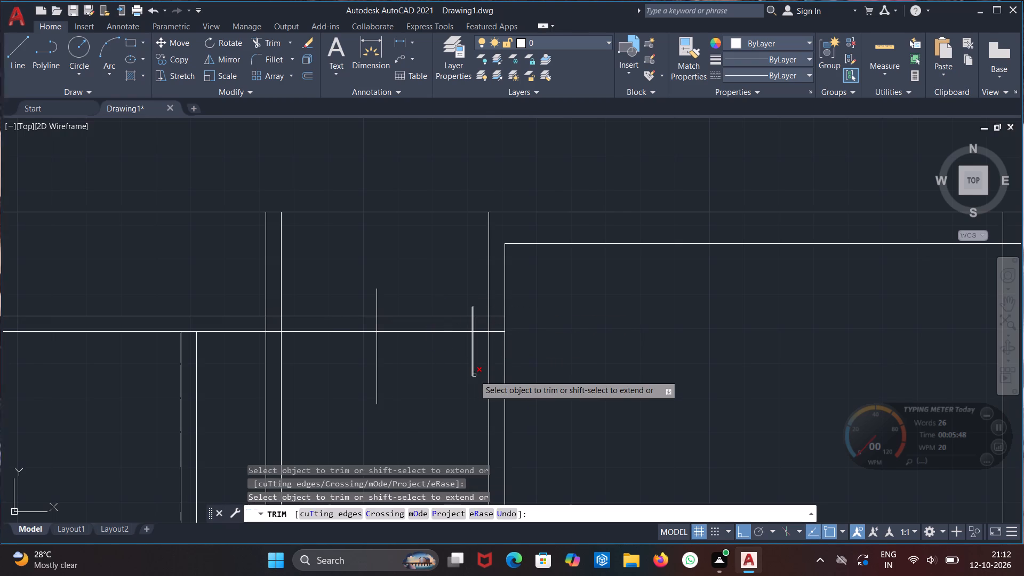
{"action": "left_click_drag", "start_coordinate": [475, 358], "coordinate": [368, 396]}
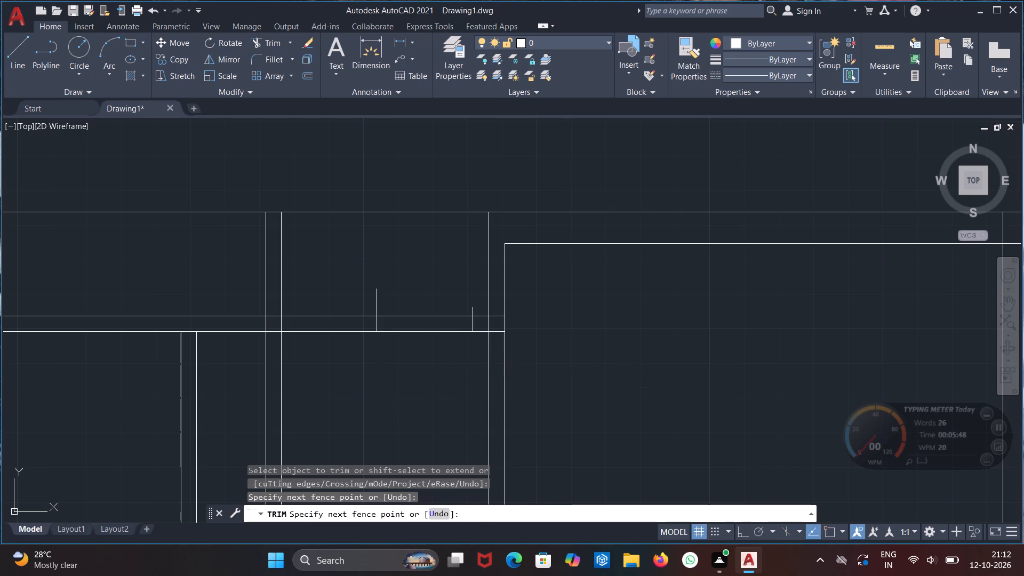
{"action": "left_click", "coordinate": [375, 301]}
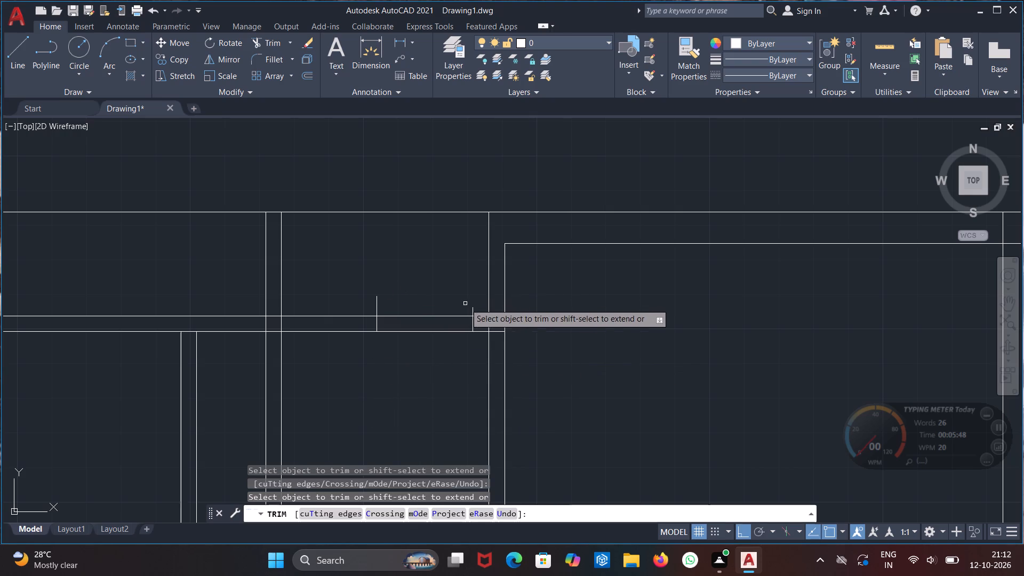
{"action": "left_click", "coordinate": [473, 313]}
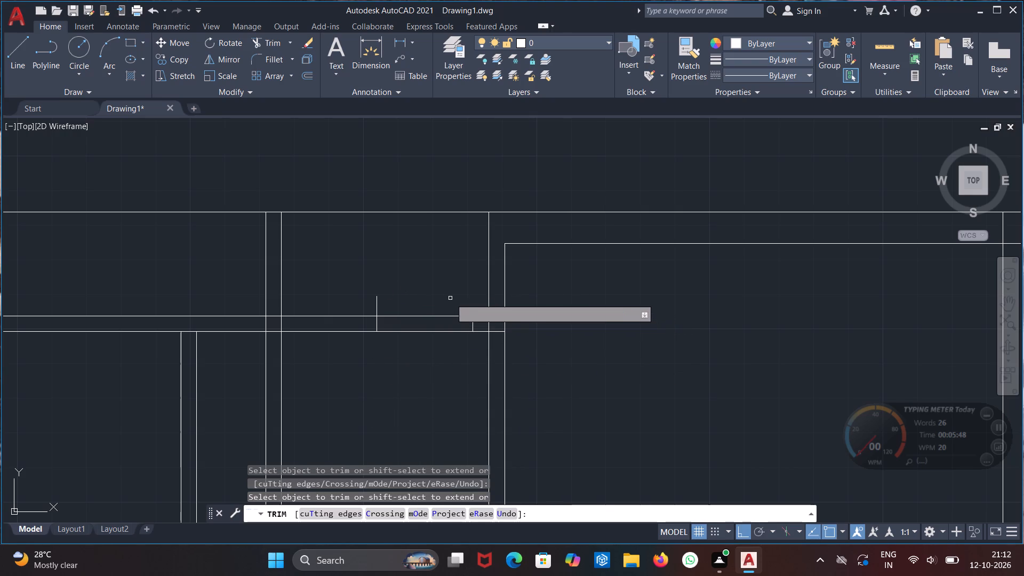
{"action": "left_click", "coordinate": [377, 305]}
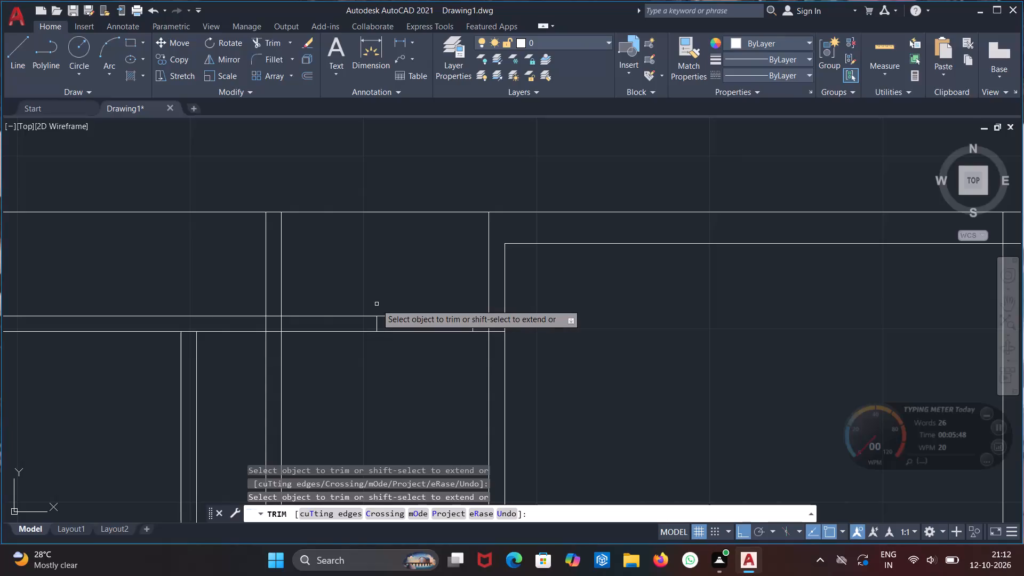
{"action": "key", "text": "Escape"}
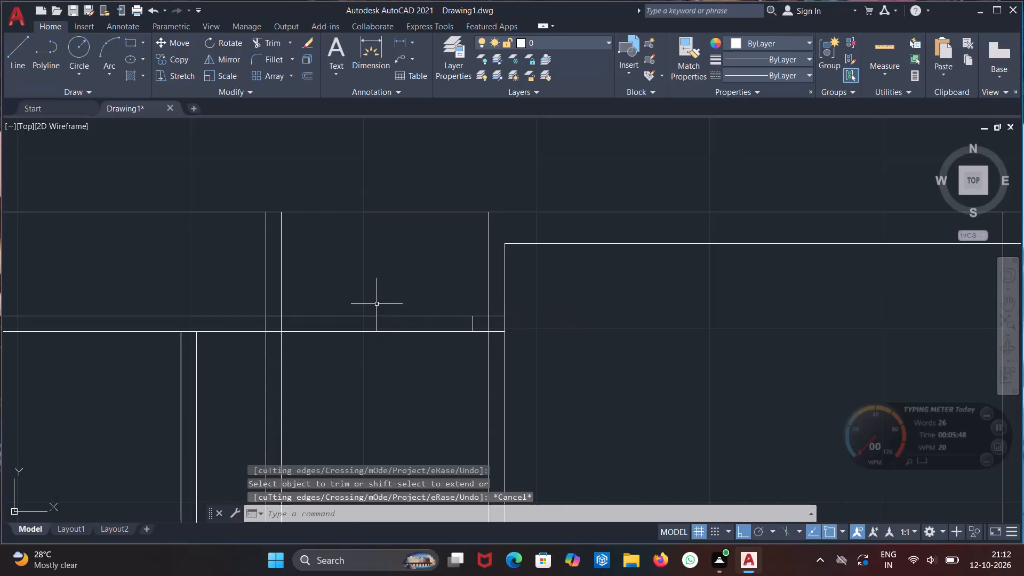
Draw a door leaf from the right jamb's upper end: 2' up, 2" to the left, and back down past the wall.
{"action": "key", "text": "l"}
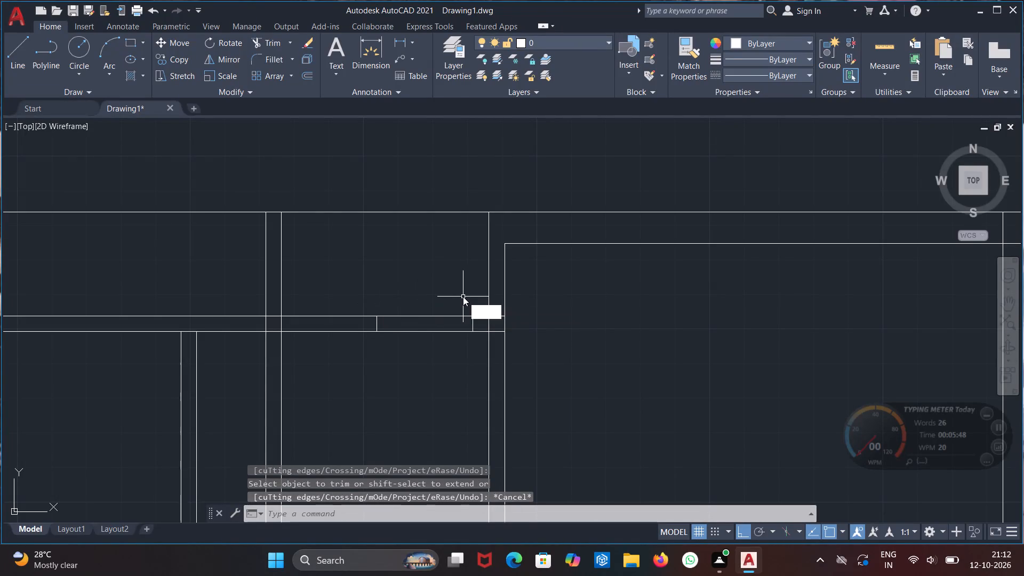
{"action": "key", "text": "Return"}
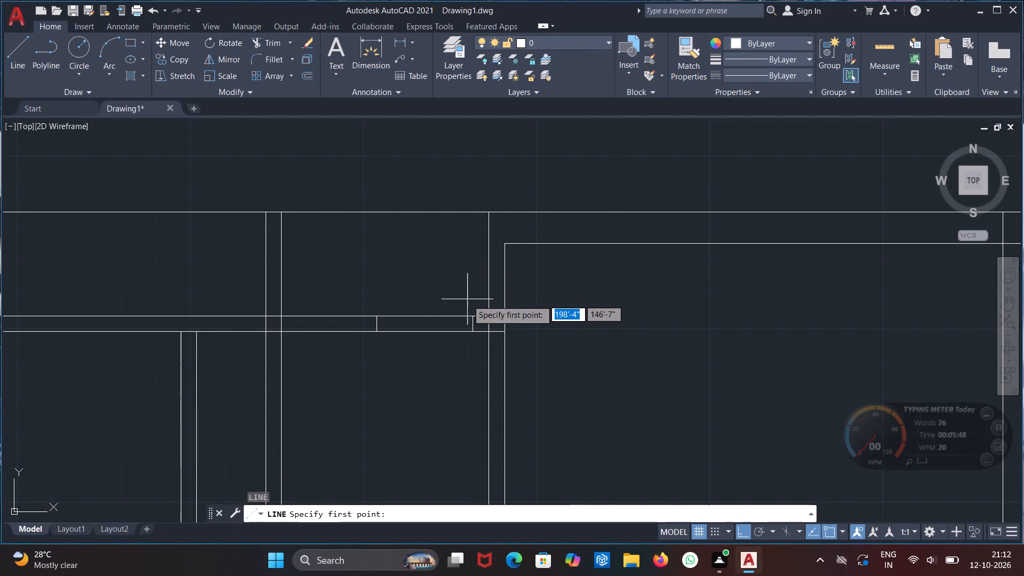
{"action": "left_click_drag", "start_coordinate": [473, 314], "coordinate": [473, 308]}
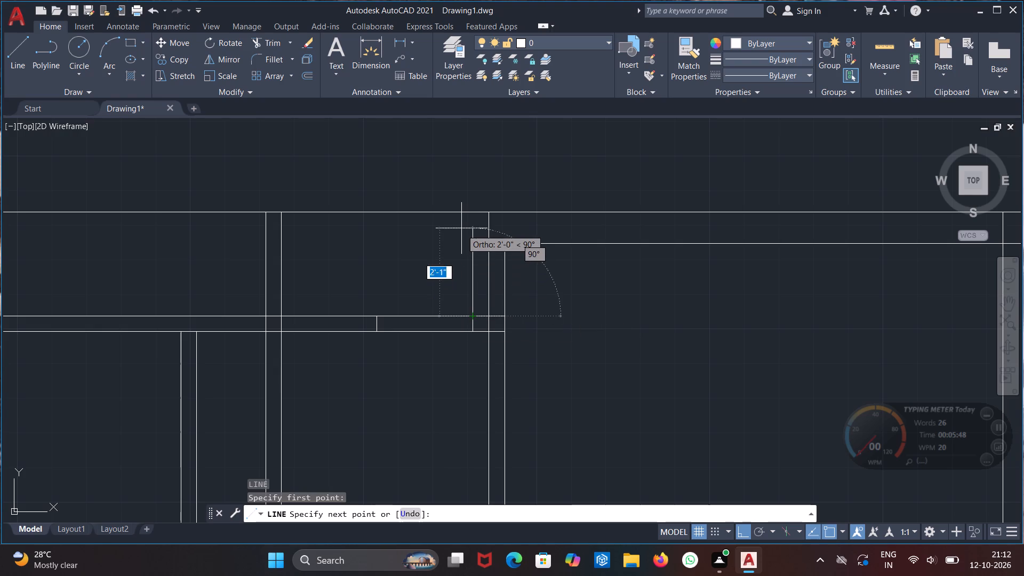
{"action": "type", "text": "2'"}
{"action": "key", "text": "Return"}
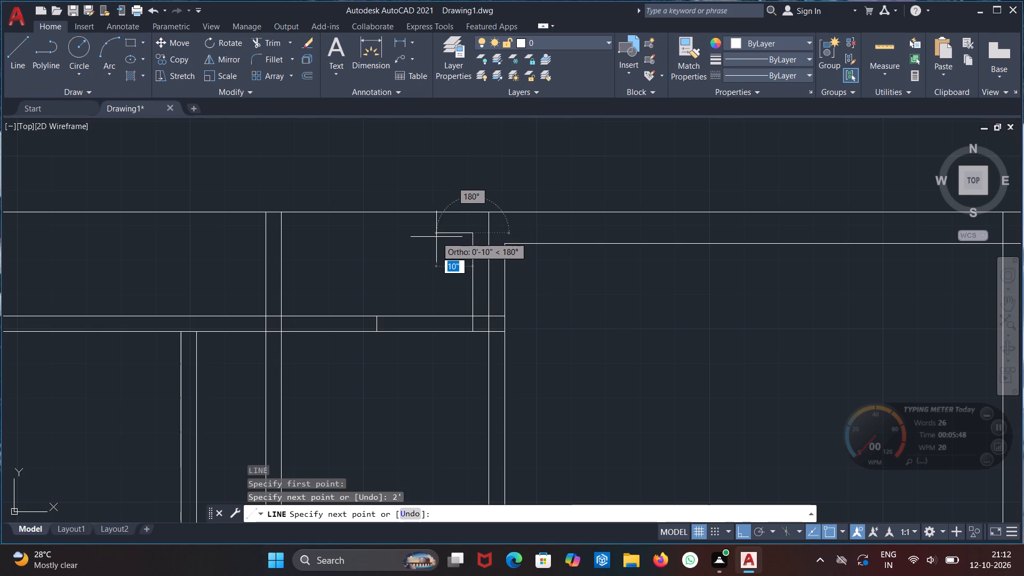
{"action": "type", "text": "2\""}
{"action": "key", "text": "Return"}
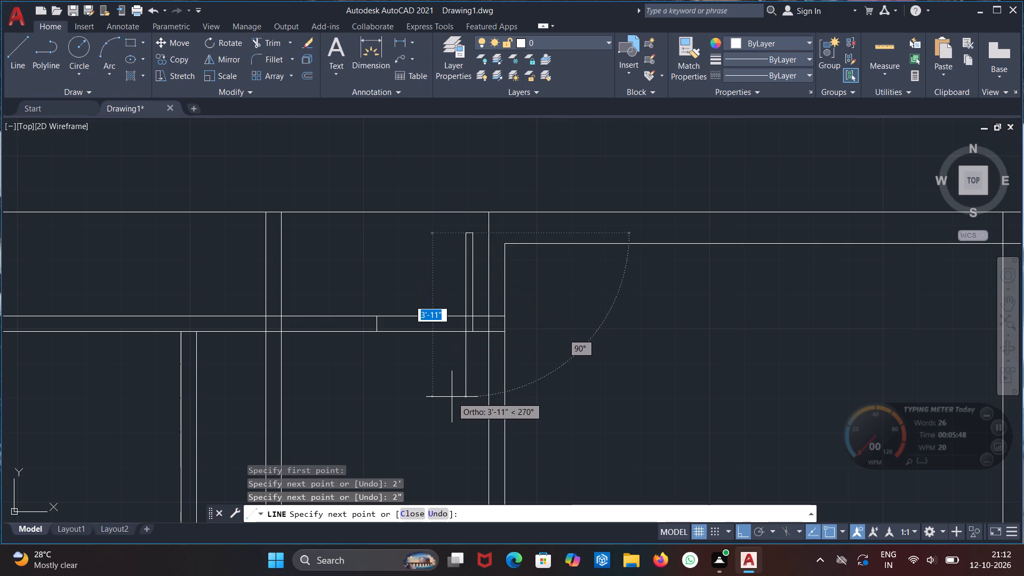
{"action": "left_click", "coordinate": [437, 399]}
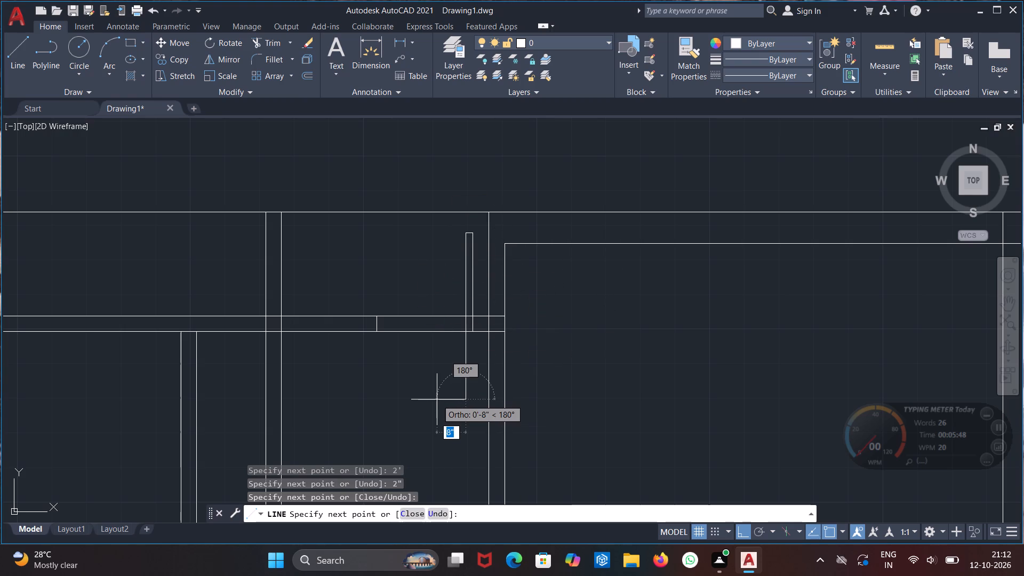
{"action": "key", "text": "Escape"}
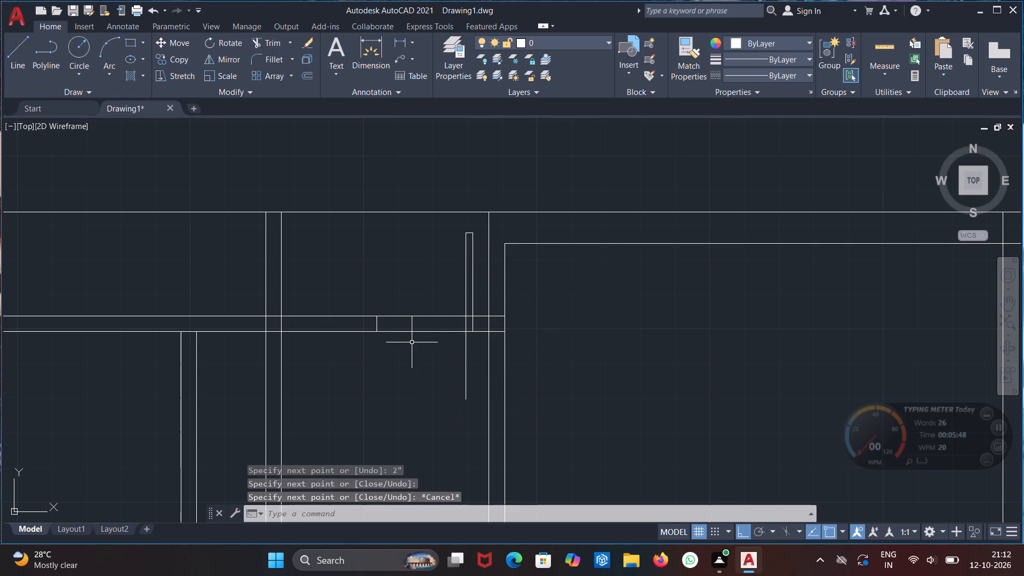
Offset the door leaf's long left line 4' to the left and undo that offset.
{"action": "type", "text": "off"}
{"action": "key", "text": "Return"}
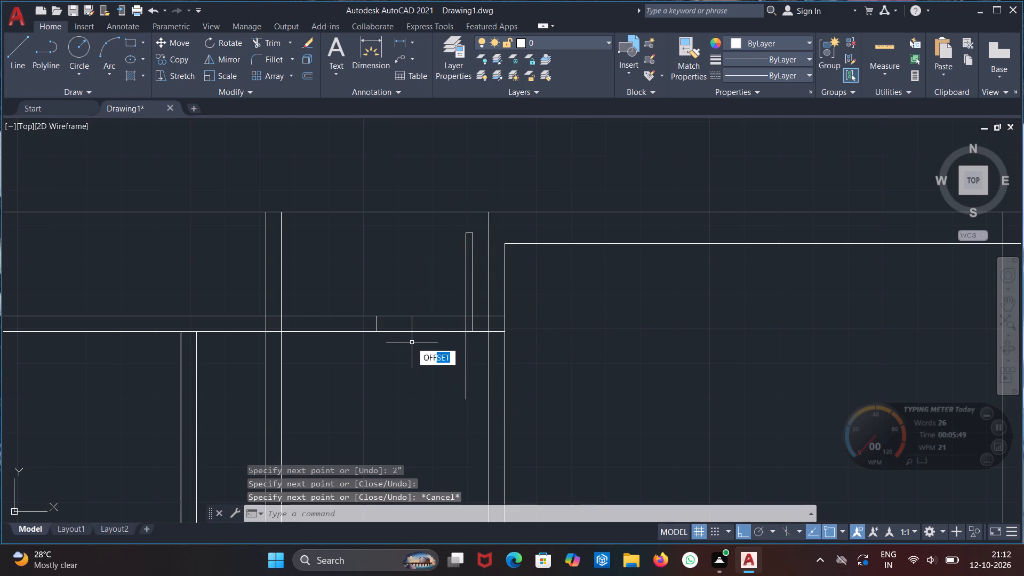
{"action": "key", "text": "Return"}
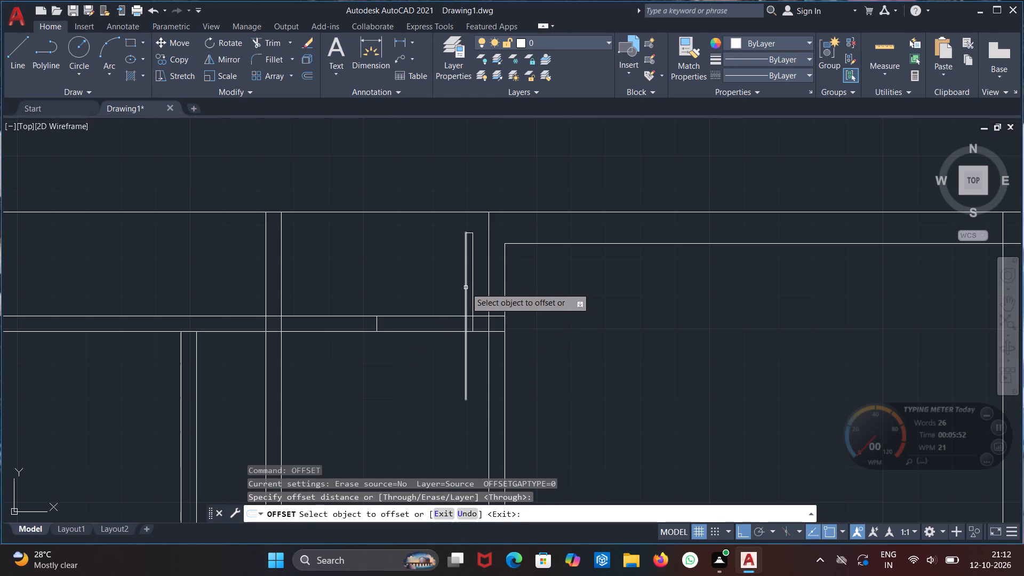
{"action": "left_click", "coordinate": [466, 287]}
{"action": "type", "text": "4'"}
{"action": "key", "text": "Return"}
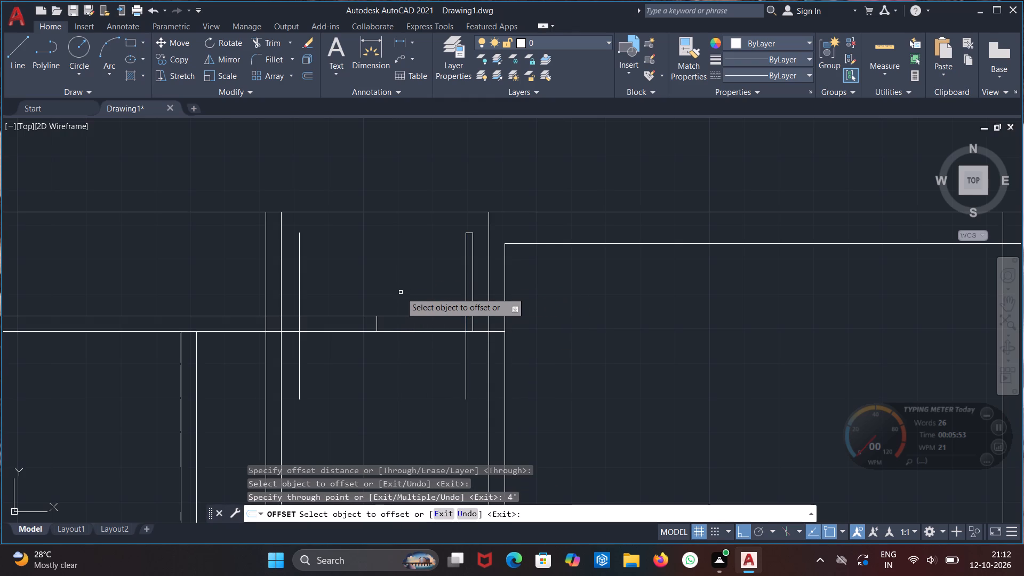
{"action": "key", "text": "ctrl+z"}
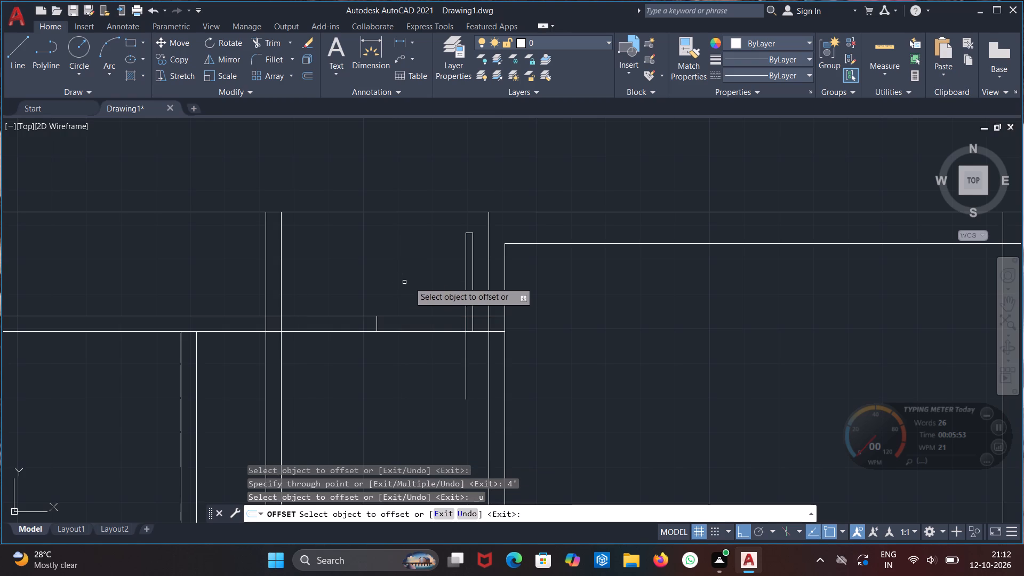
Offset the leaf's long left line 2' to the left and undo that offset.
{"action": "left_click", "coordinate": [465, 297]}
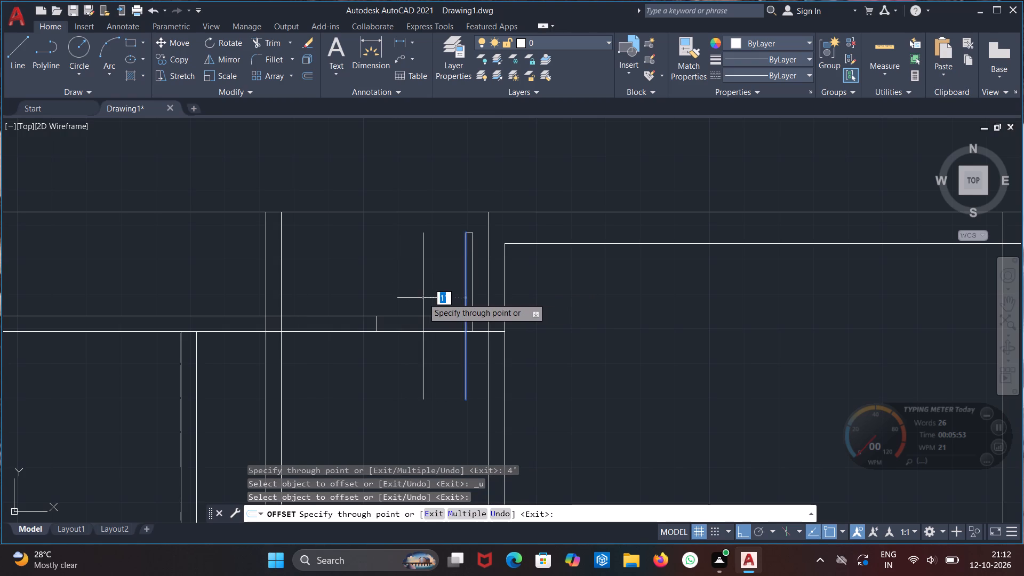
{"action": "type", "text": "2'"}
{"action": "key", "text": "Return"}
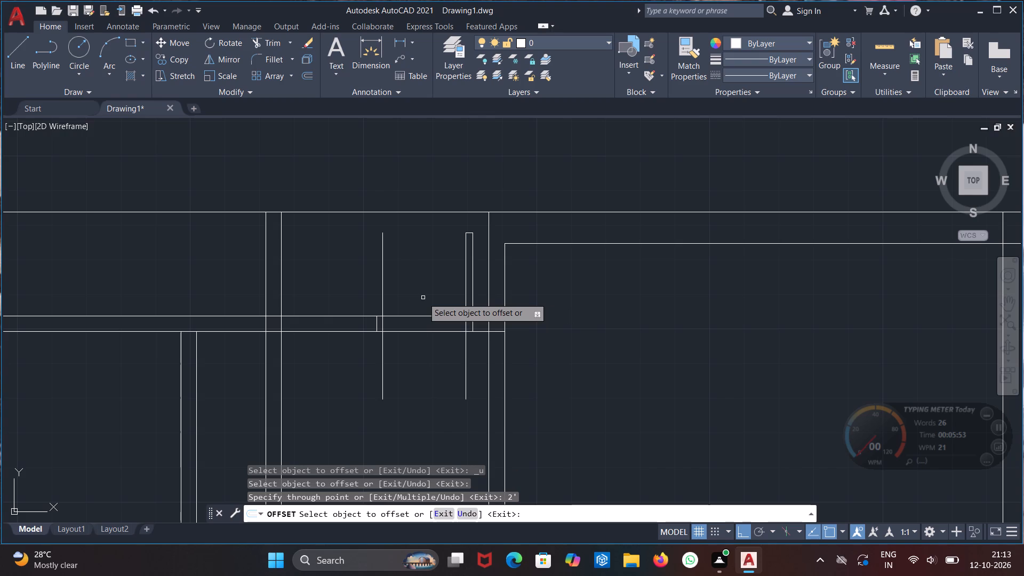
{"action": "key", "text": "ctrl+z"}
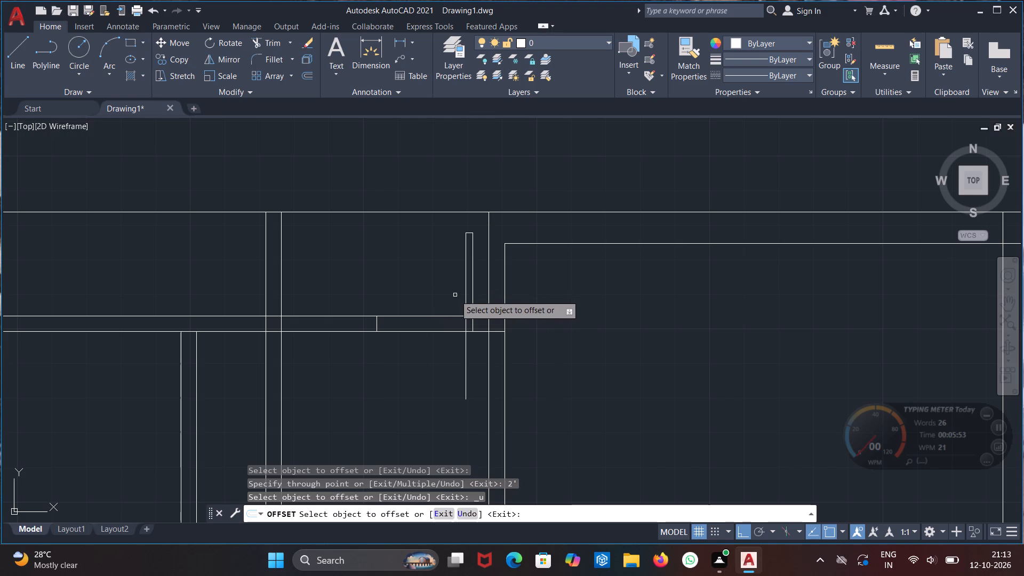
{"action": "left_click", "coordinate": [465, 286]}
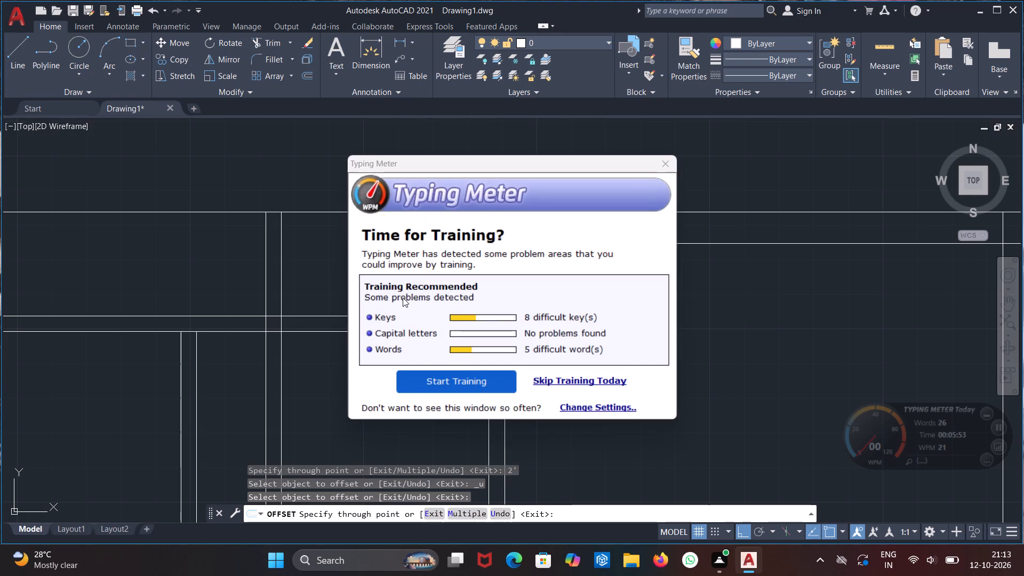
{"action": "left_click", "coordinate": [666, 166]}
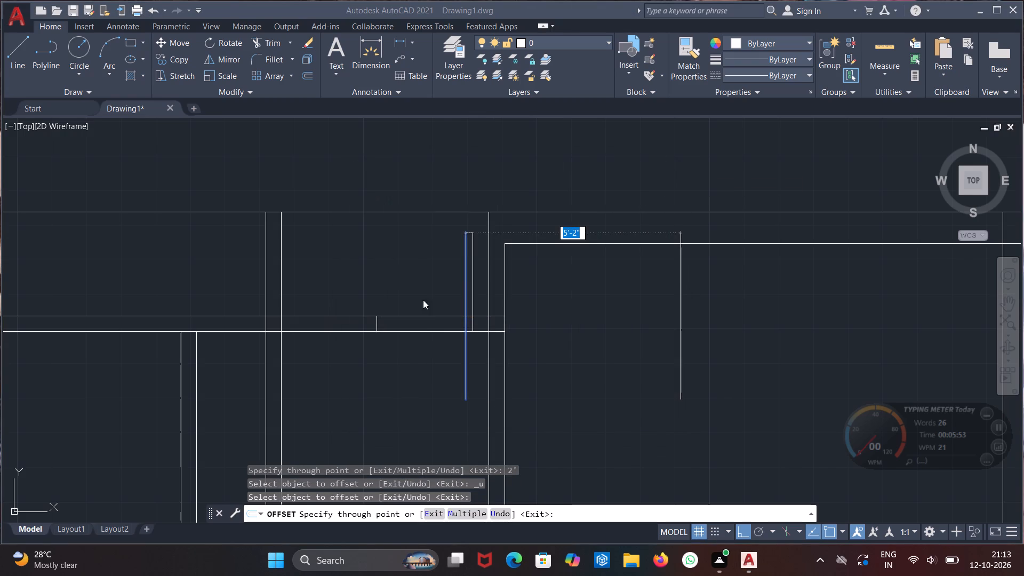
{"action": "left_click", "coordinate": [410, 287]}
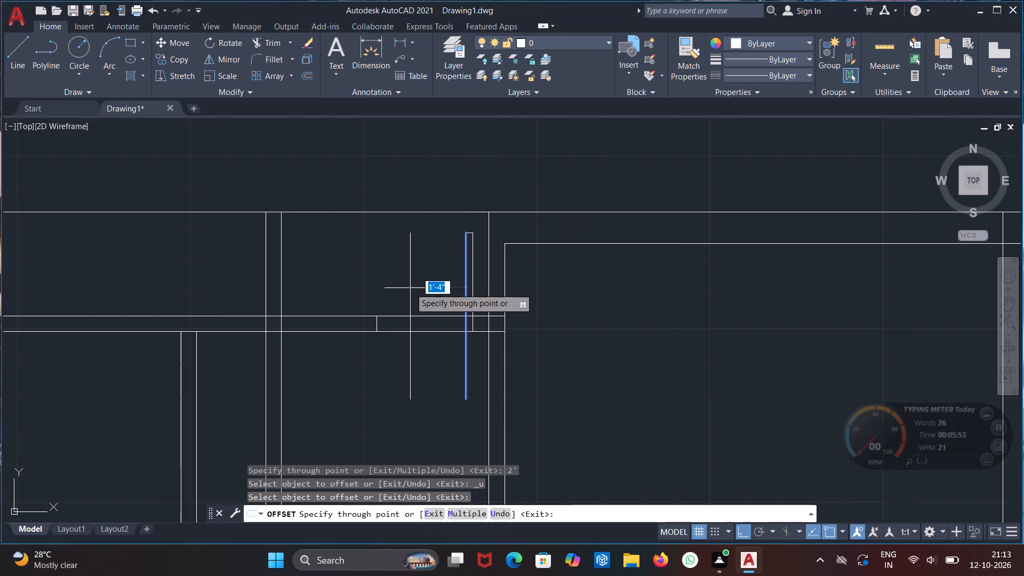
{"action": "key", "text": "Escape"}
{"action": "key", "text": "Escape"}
Offset the door leaf's long left line 2' to the left, using the Through option.
{"action": "type", "text": "og"}
{"action": "key", "text": "BackSpace"}
{"action": "type", "text": "ff"}
{"action": "key", "text": "Return"}
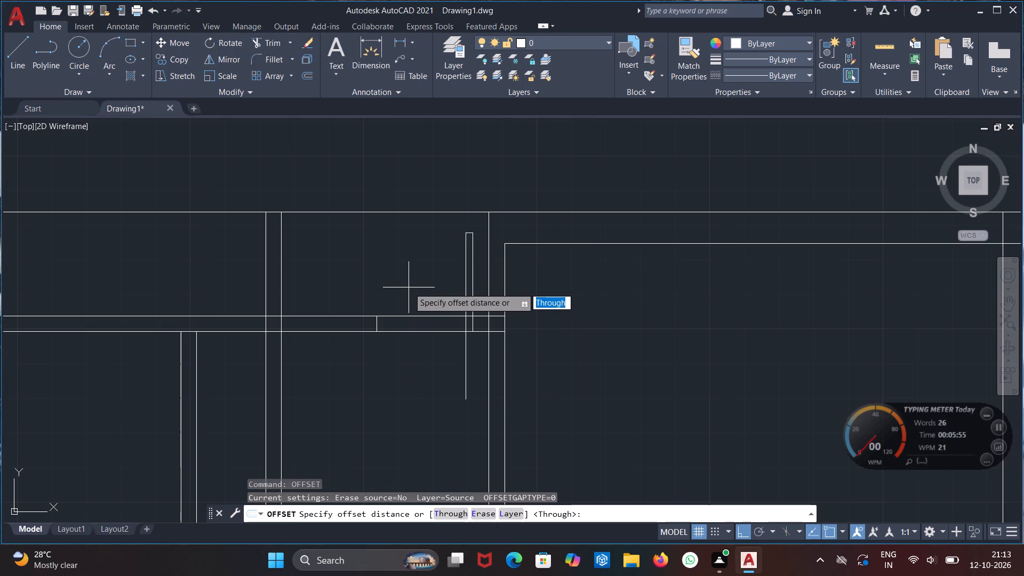
{"action": "key", "text": "Return"}
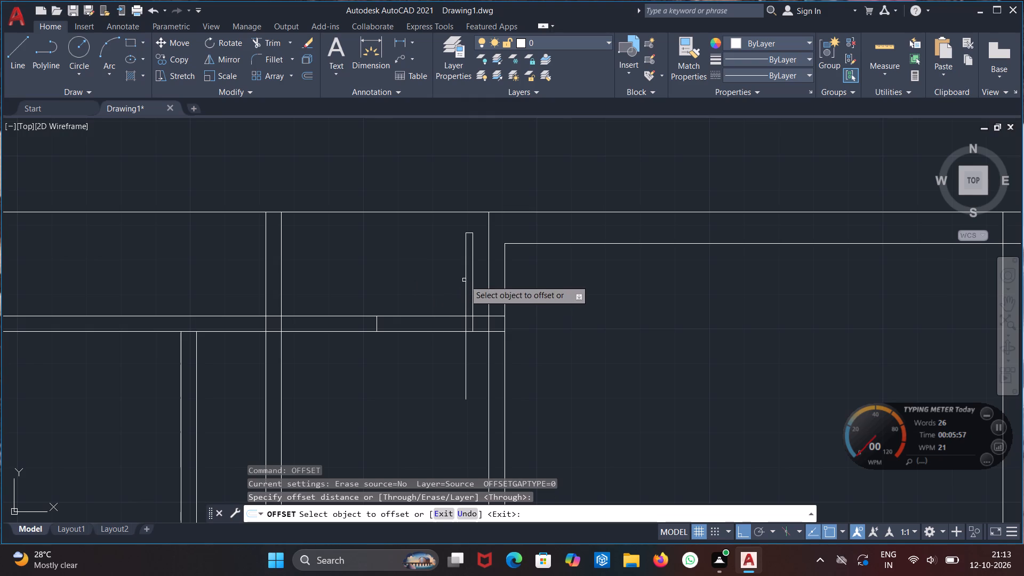
{"action": "left_click", "coordinate": [466, 282]}
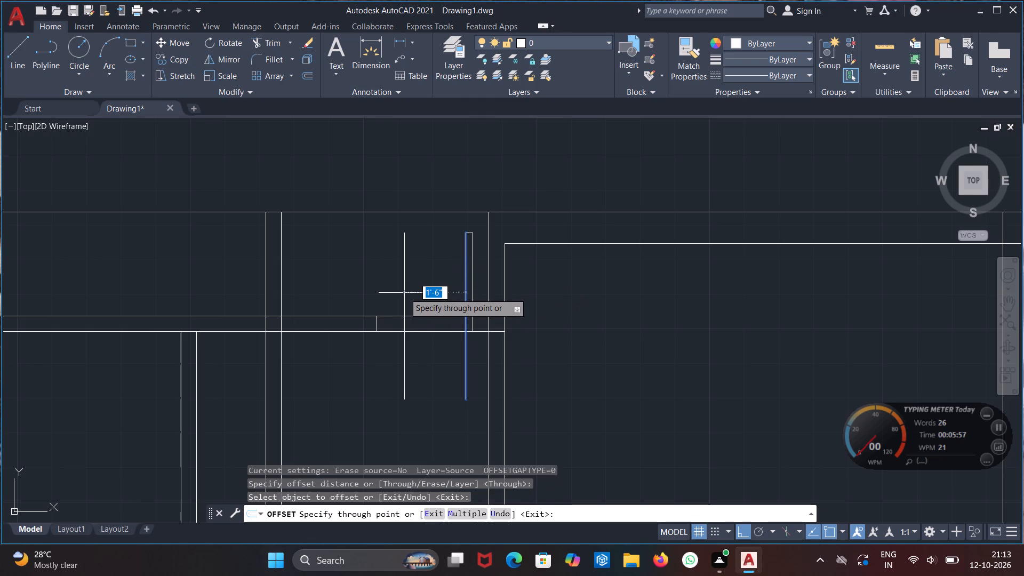
{"action": "type", "text": "2'"}
{"action": "key", "text": "Return"}
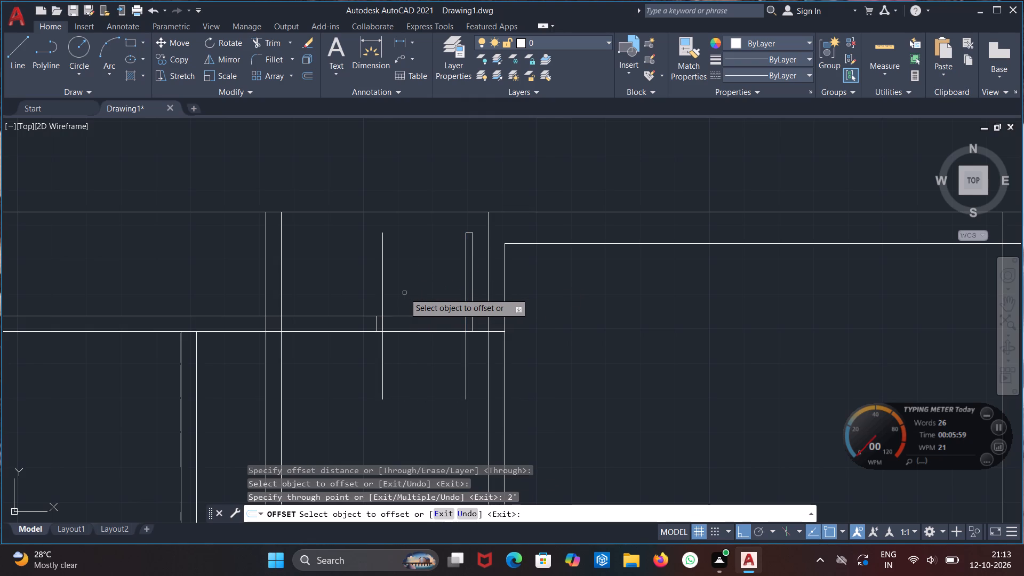
{"action": "key", "text": "Escape"}
Trim the offset line above and below the upper partition, and remove the old jamb line just left of it.
{"action": "type", "text": "tr"}
{"action": "key", "text": "Return"}
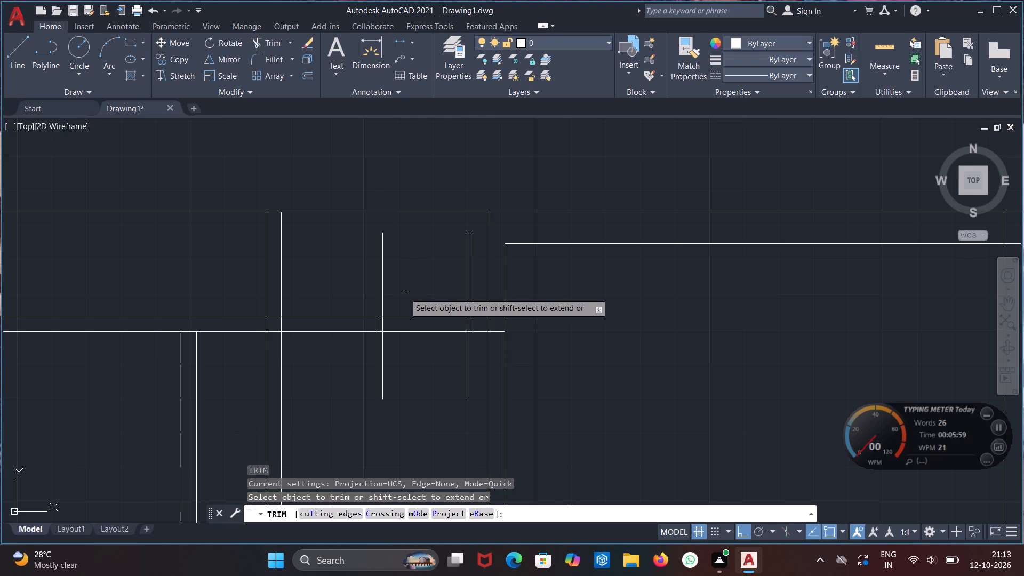
{"action": "left_click_drag", "start_coordinate": [389, 283], "coordinate": [366, 293]}
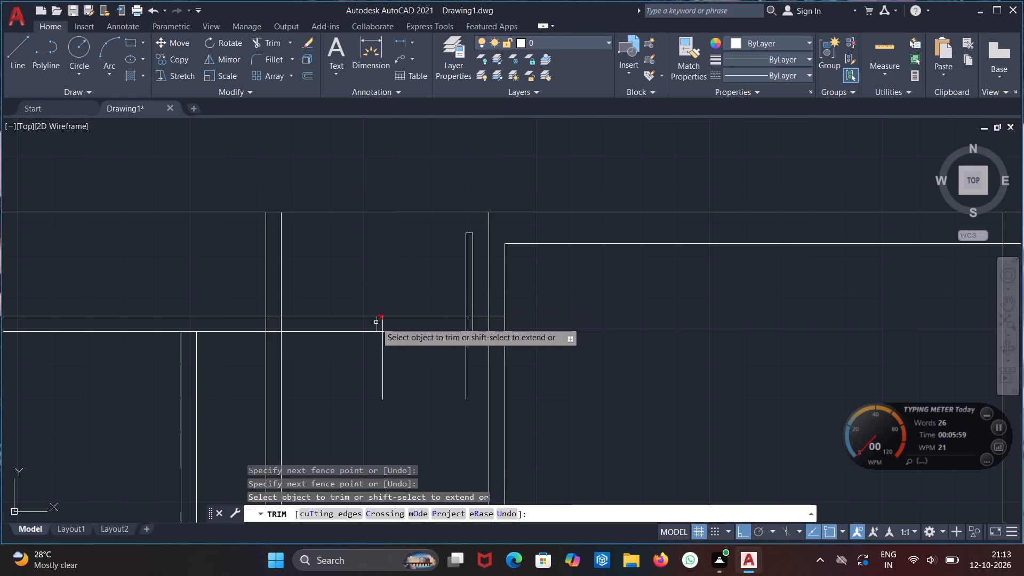
{"action": "scroll", "coordinate": [377, 317], "scroll_direction": "up", "scroll_amount": 3}
{"action": "left_click_drag", "start_coordinate": [380, 337], "coordinate": [350, 343]}
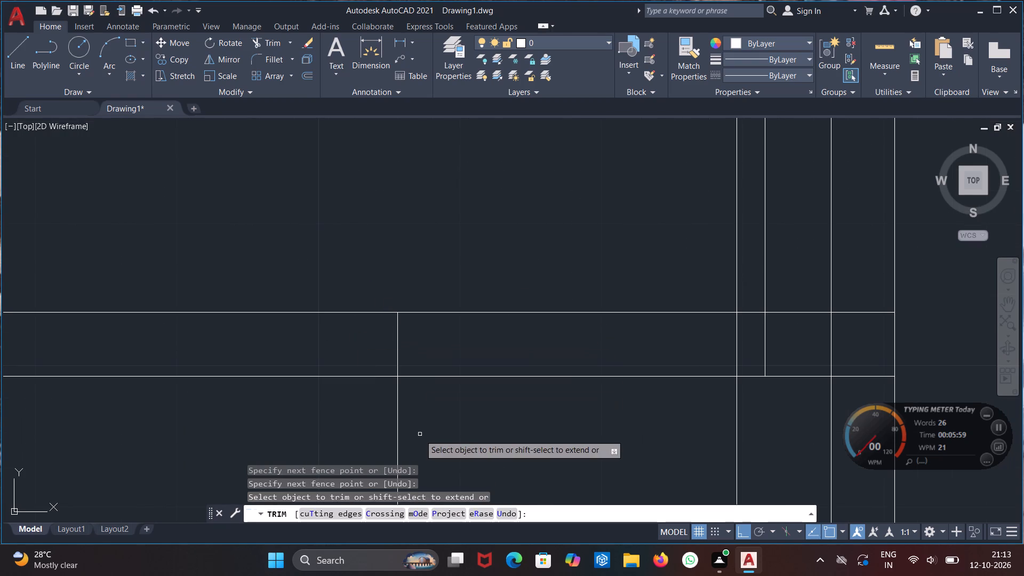
{"action": "left_click_drag", "start_coordinate": [407, 416], "coordinate": [364, 414]}
{"action": "scroll", "coordinate": [425, 399], "scroll_direction": "down", "scroll_amount": 3}
{"action": "middle_click_drag", "start_coordinate": [437, 410], "coordinate": [416, 346]}
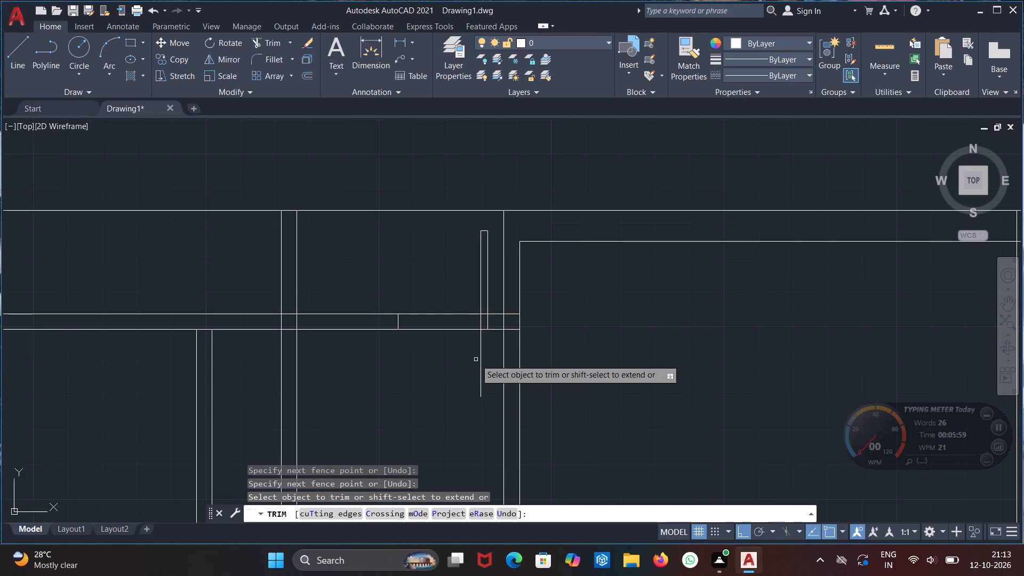
Trim the tail of the door leaf's left line that runs below the upper partition.
{"action": "left_click_drag", "start_coordinate": [486, 355], "coordinate": [453, 374]}
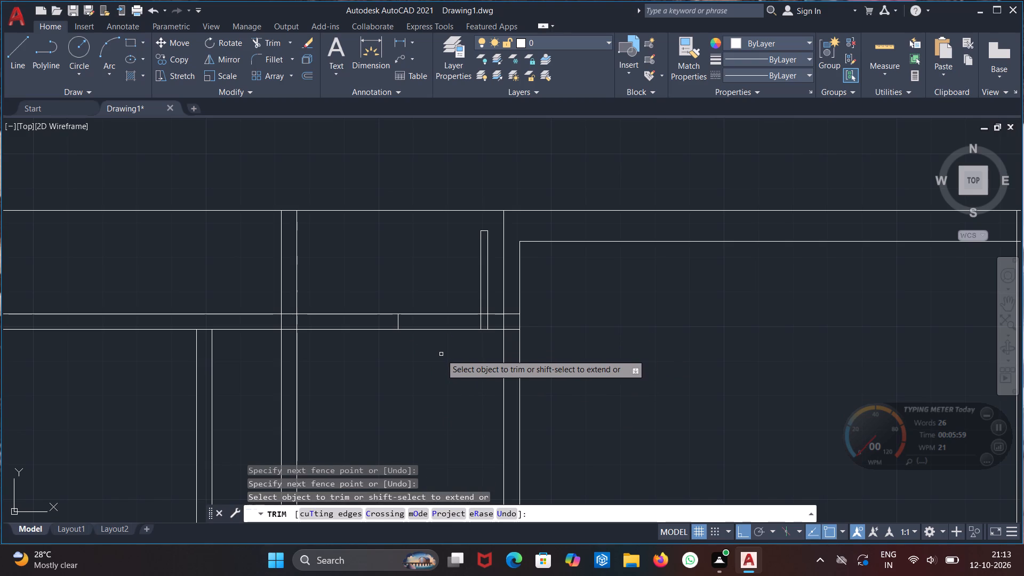
{"action": "key", "text": "Escape"}
{"action": "key", "text": "Escape"}
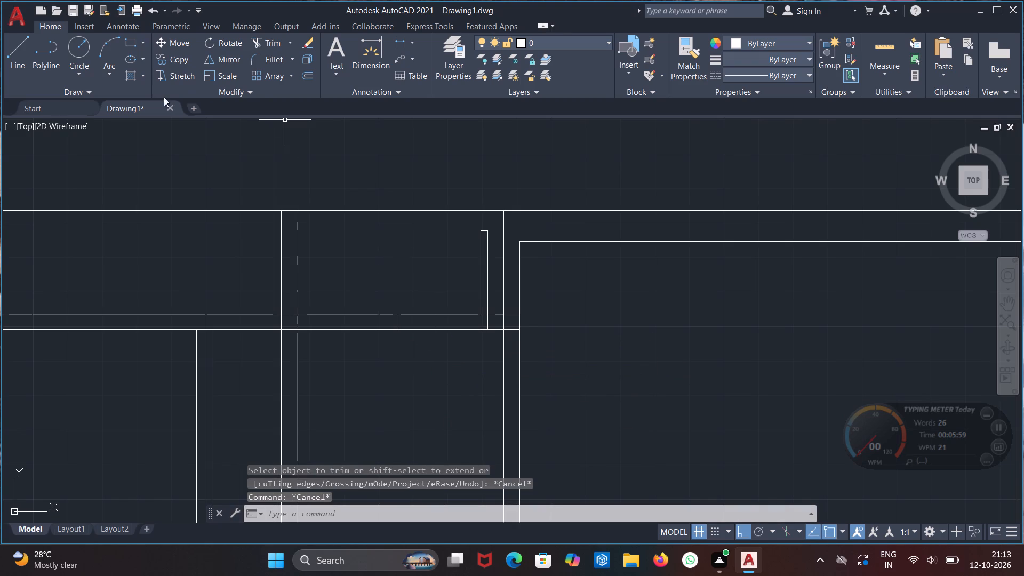
Draw a 3-point arc from the left jamb's upper end through the leaf's top right corner, ending about 11" further right.
{"action": "left_click", "coordinate": [112, 67]}
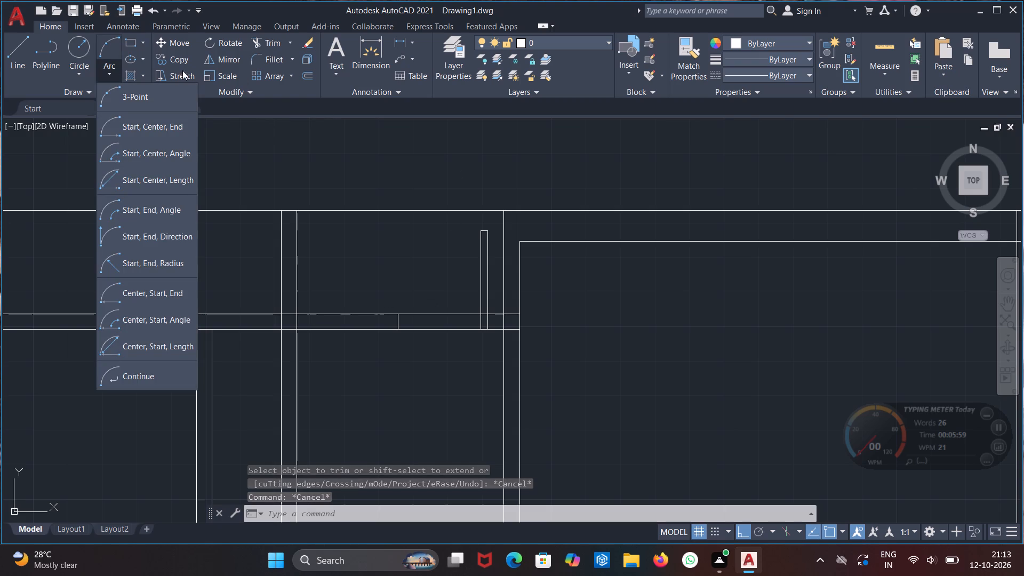
{"action": "left_click", "coordinate": [162, 100]}
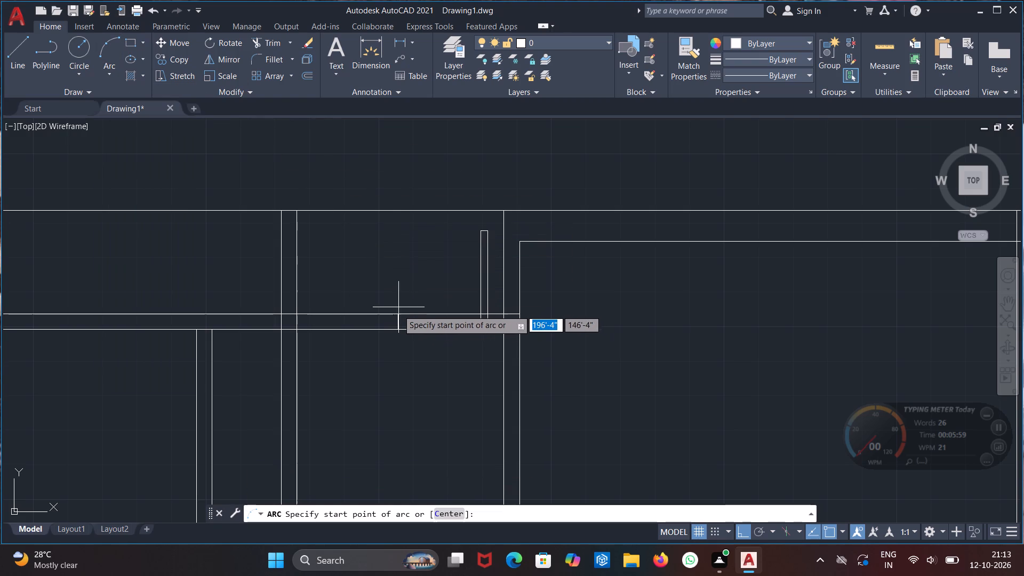
{"action": "left_click_drag", "start_coordinate": [395, 315], "coordinate": [396, 310]}
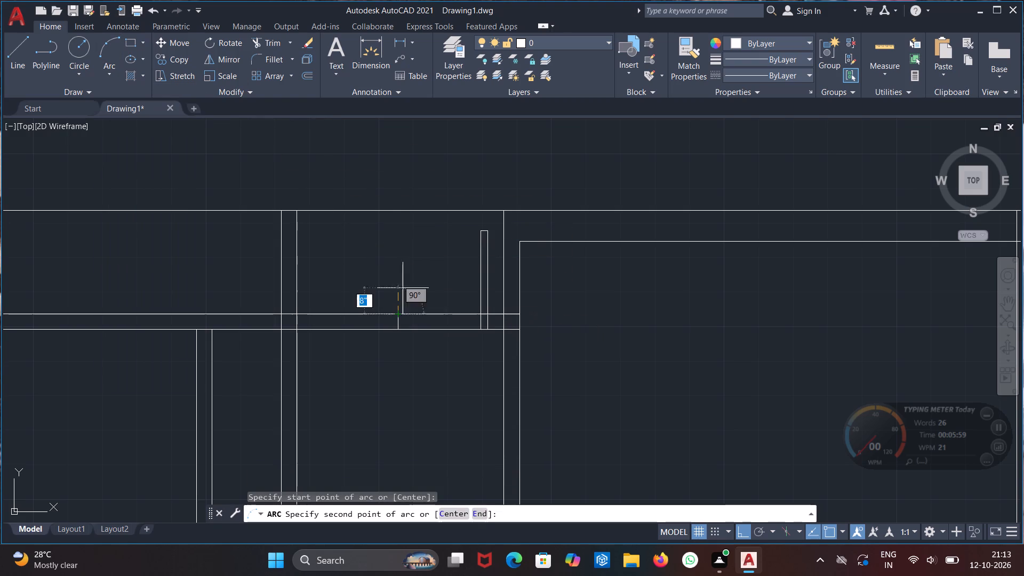
{"action": "left_click", "coordinate": [487, 229]}
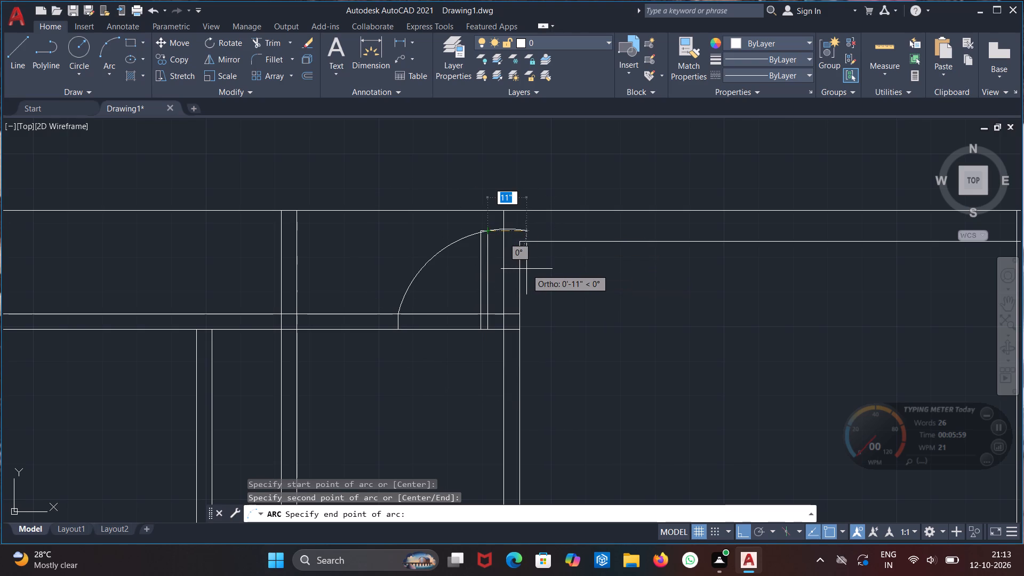
{"action": "left_click", "coordinate": [526, 269]}
{"action": "key", "text": "Escape"}
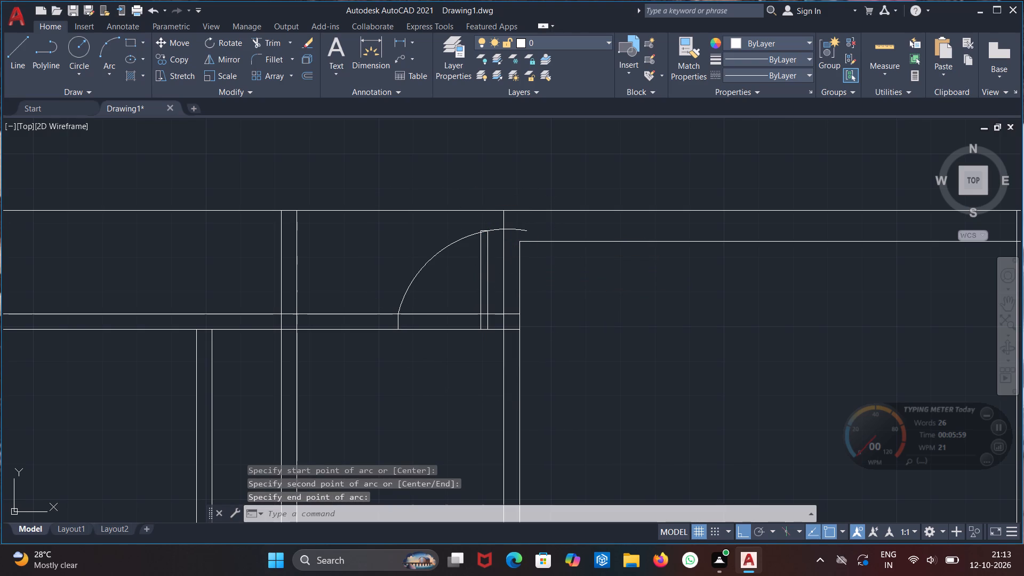
Trim away the arc's excess beyond the door leaf, on both sides of the central wall's left line.
{"action": "type", "text": "tr"}
{"action": "key", "text": "Return"}
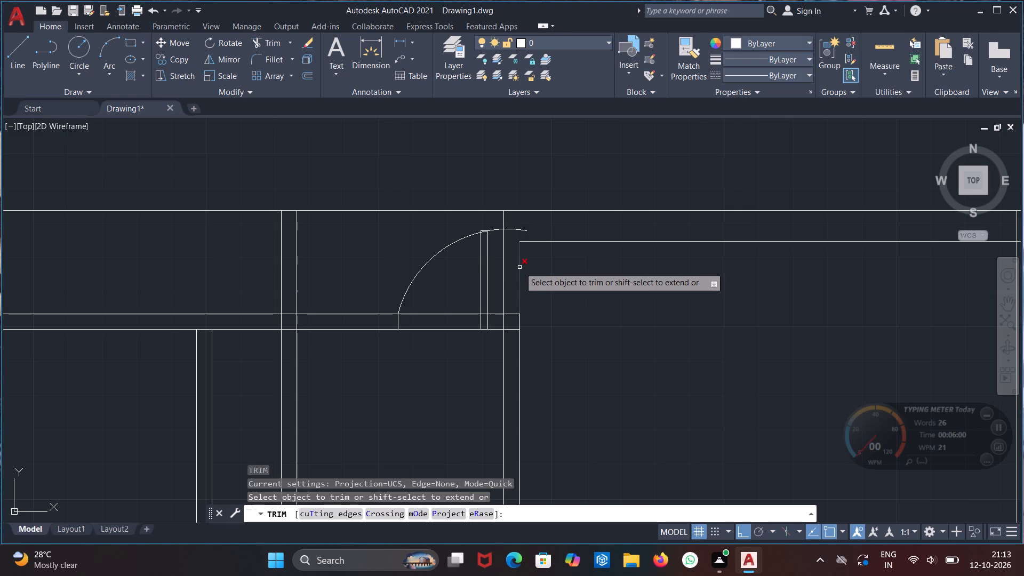
{"action": "scroll", "coordinate": [488, 222], "scroll_direction": "up", "scroll_amount": 3}
{"action": "left_click_drag", "start_coordinate": [508, 235], "coordinate": [509, 266]}
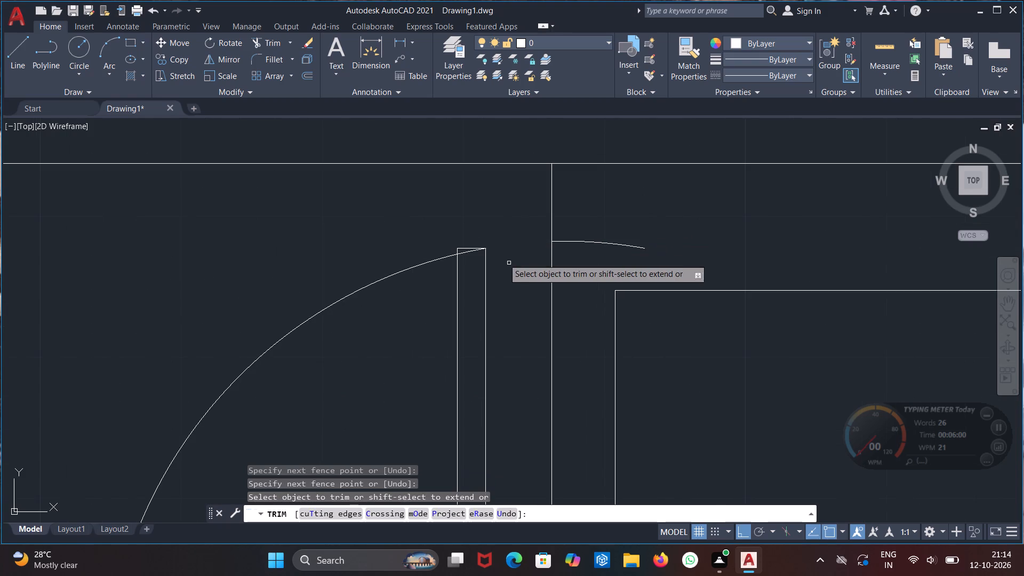
{"action": "left_click_drag", "start_coordinate": [582, 238], "coordinate": [584, 259]}
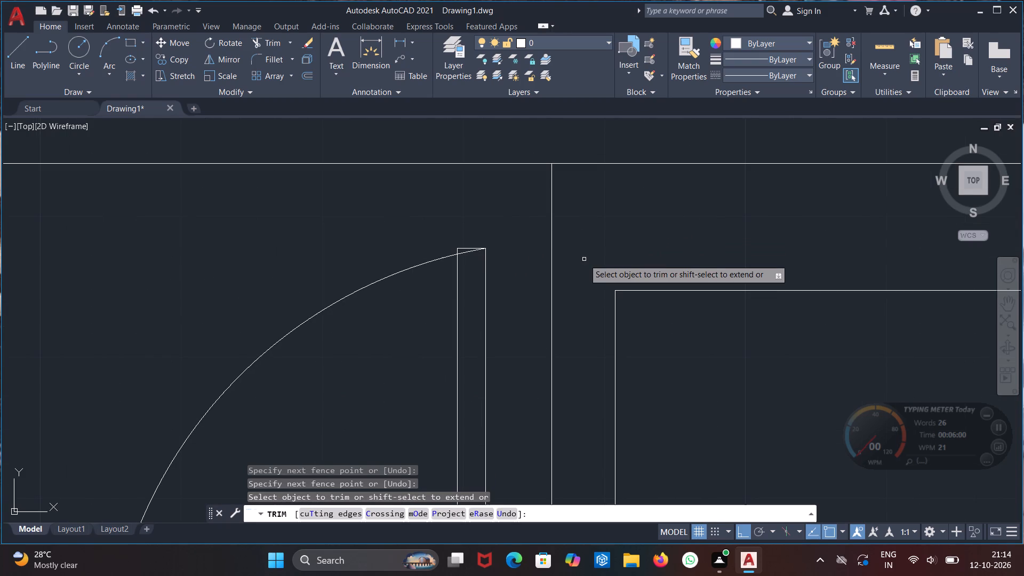
{"action": "middle_click_drag", "start_coordinate": [427, 293], "coordinate": [429, 190]}
{"action": "scroll", "coordinate": [418, 242], "scroll_direction": "down", "scroll_amount": 1}
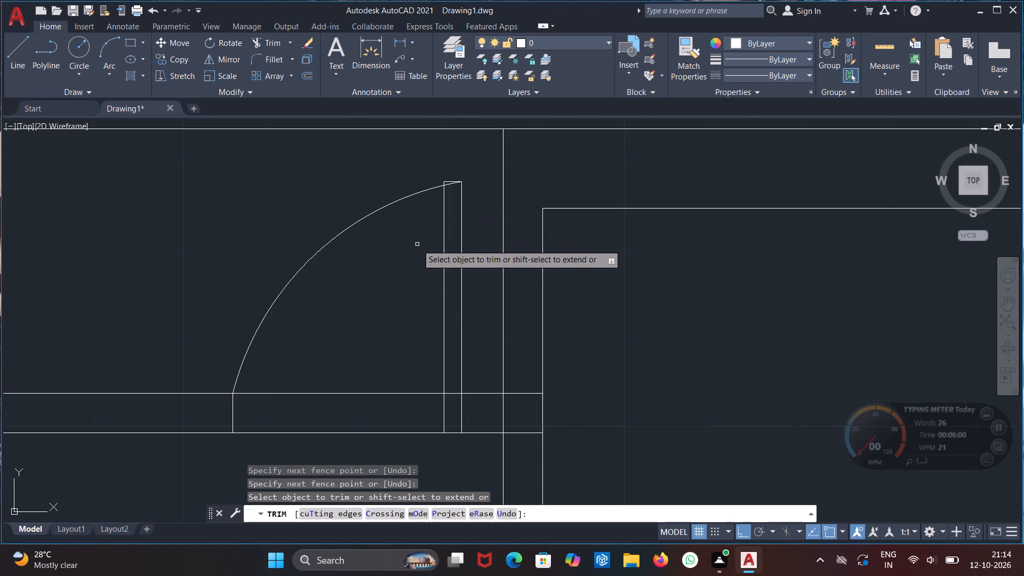
{"action": "scroll", "coordinate": [403, 308], "scroll_direction": "down", "scroll_amount": 2}
{"action": "middle_click_drag", "start_coordinate": [524, 332], "coordinate": [524, 327]}
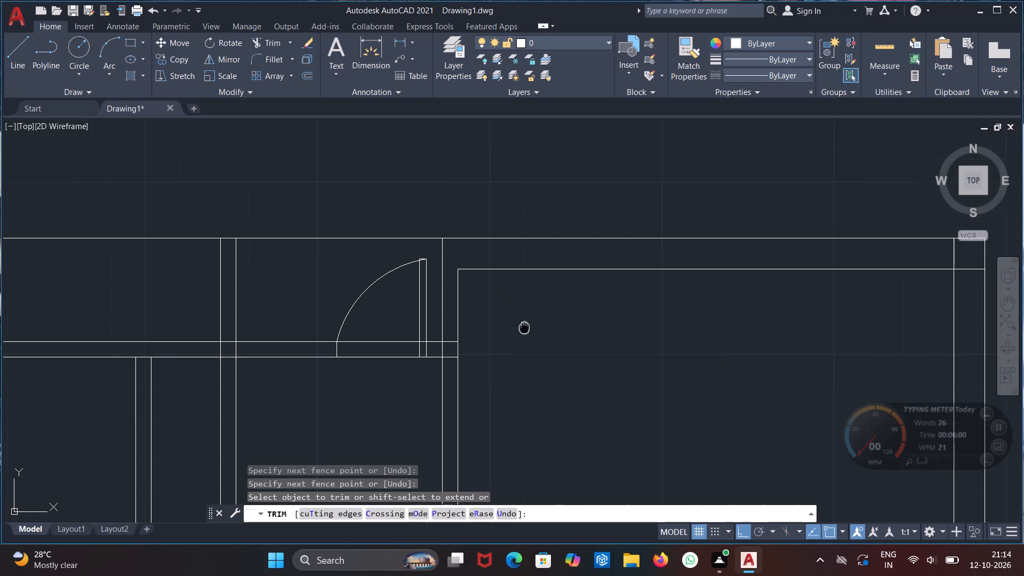
{"action": "middle_click_drag", "start_coordinate": [524, 327], "coordinate": [475, 181]}
{"action": "scroll", "coordinate": [469, 211], "scroll_direction": "down", "scroll_amount": 2}
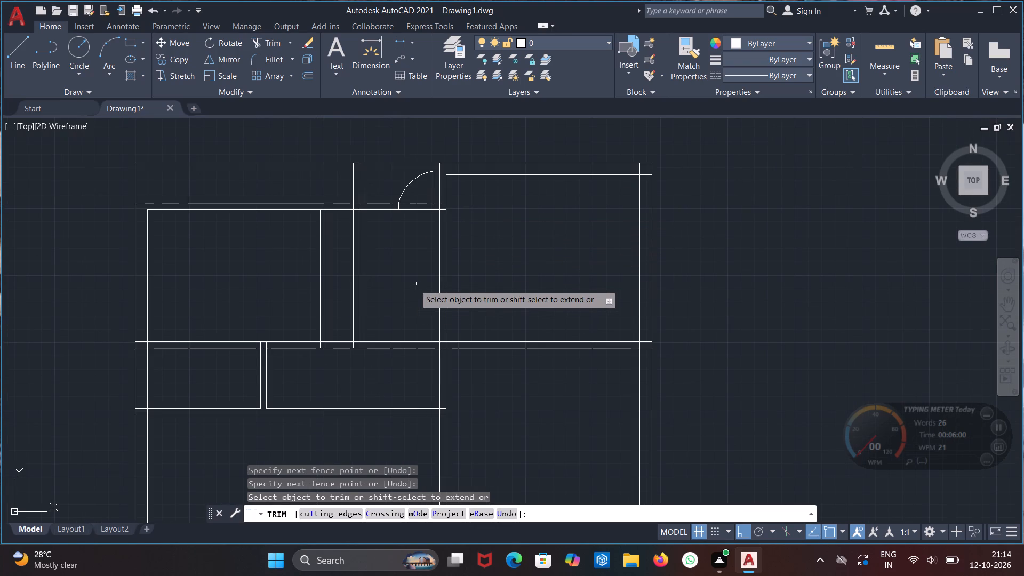
{"action": "key", "text": "Escape"}
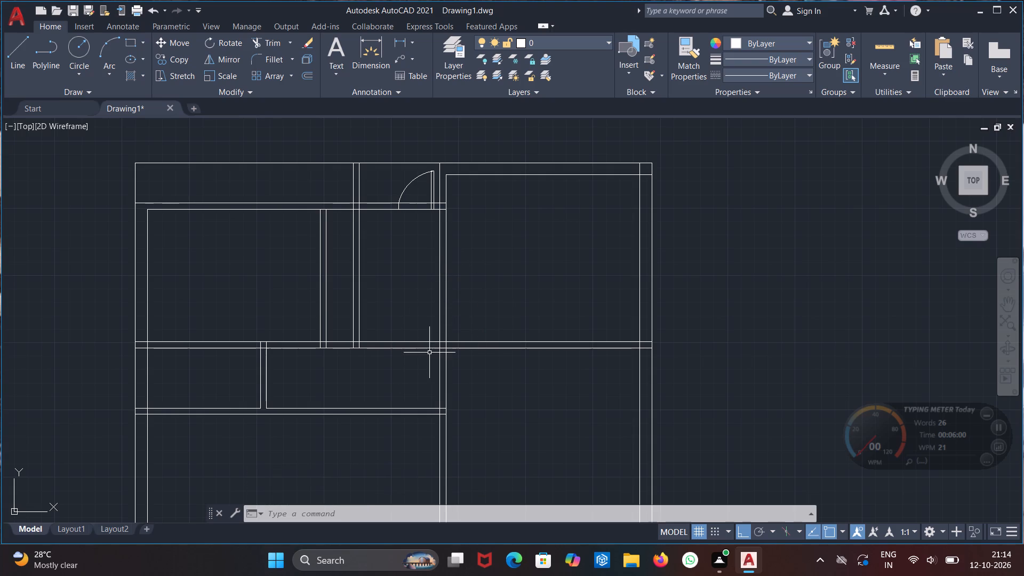
Draw a vertical jamb line about 1'-6" long across the middle partition, just left of the central wall.
{"action": "scroll", "coordinate": [433, 353], "scroll_direction": "up", "scroll_amount": 2}
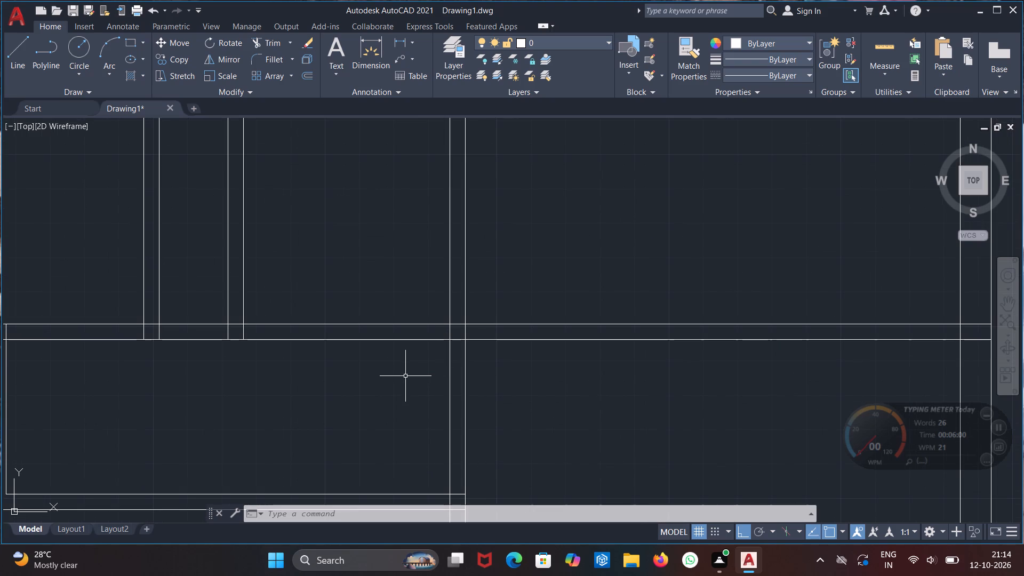
{"action": "key", "text": "l"}
{"action": "key", "text": "Return"}
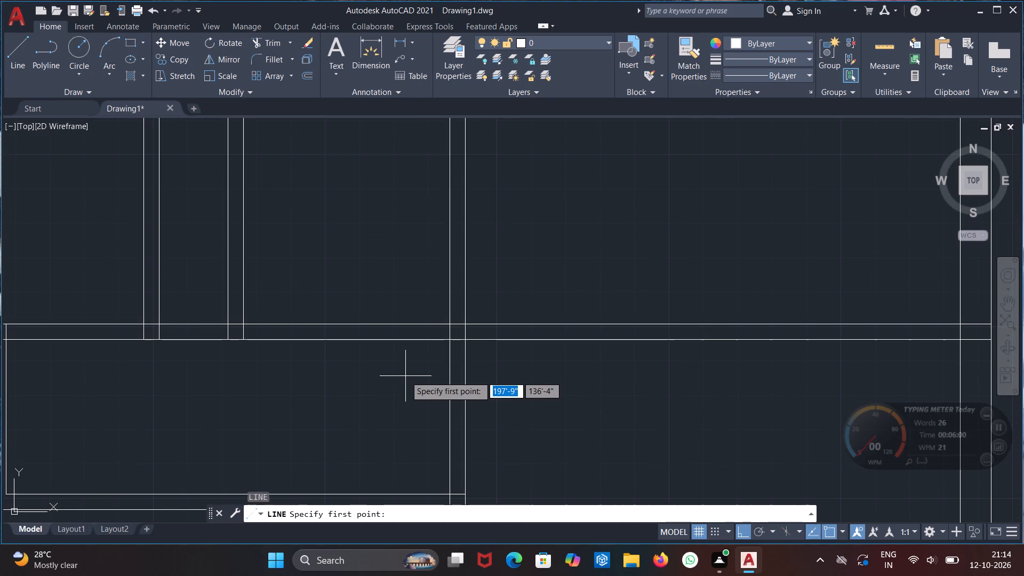
{"action": "left_click", "coordinate": [438, 315]}
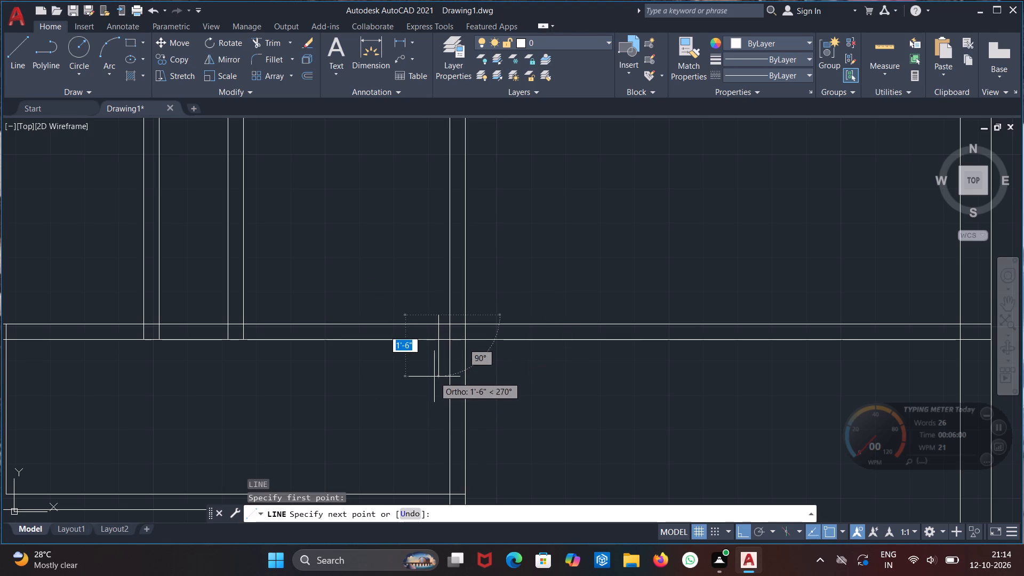
{"action": "left_click", "coordinate": [434, 376]}
{"action": "key", "text": "Escape"}
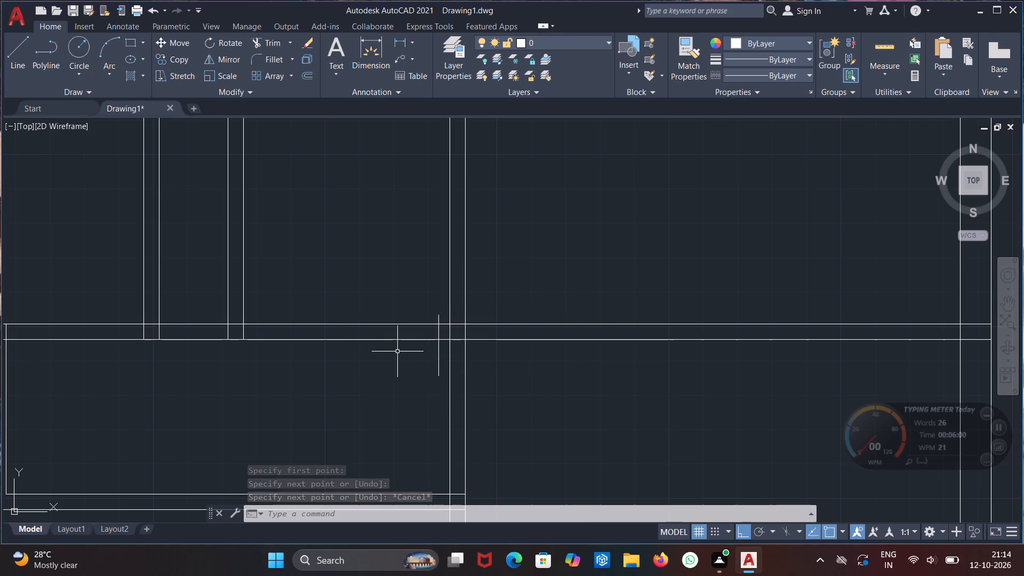
Offset the new jamb line 2' to the left to mark the door opening's other side.
{"action": "type", "text": "off"}
{"action": "key", "text": "Return"}
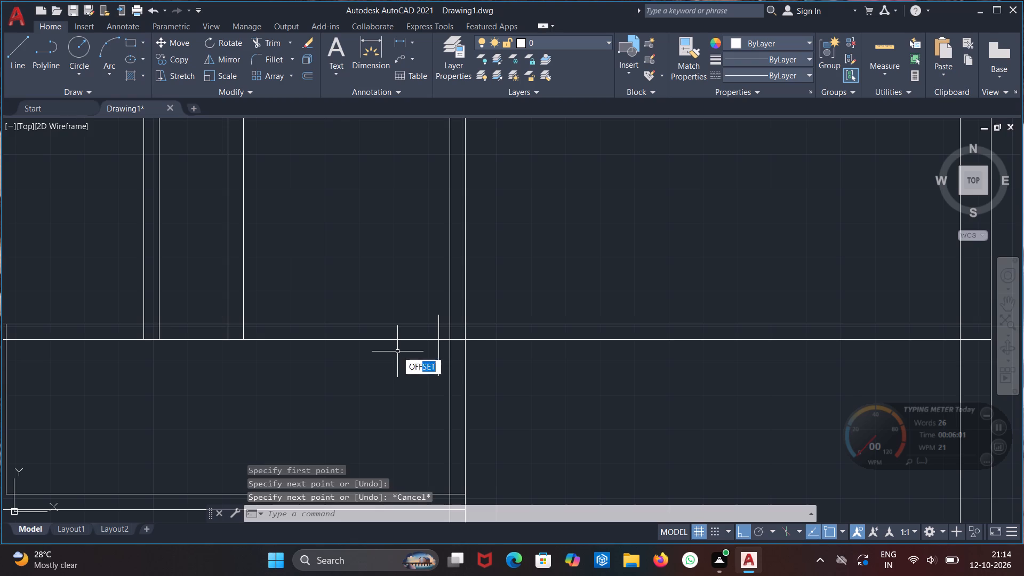
{"action": "key", "text": "Return"}
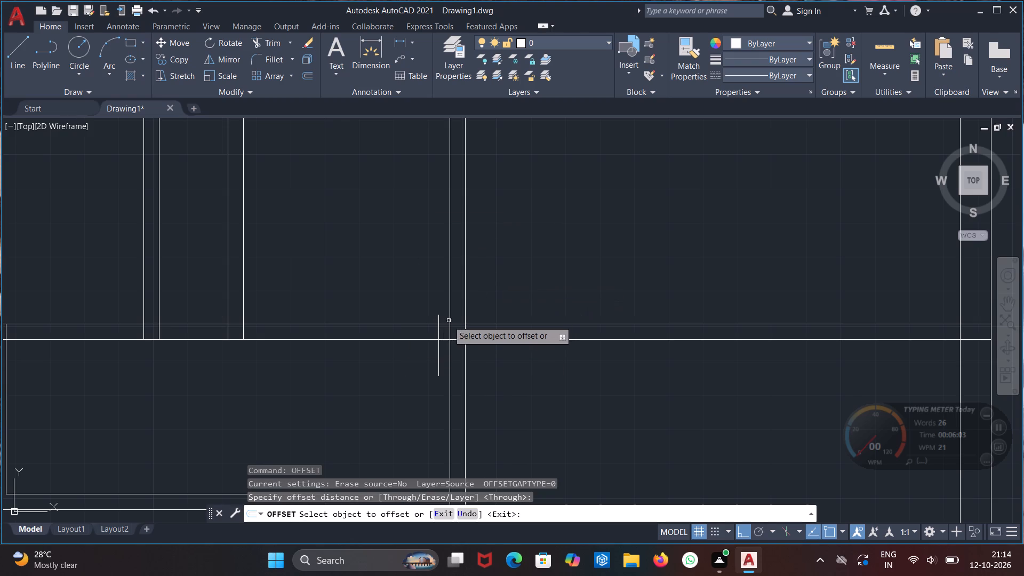
{"action": "left_click", "coordinate": [439, 329]}
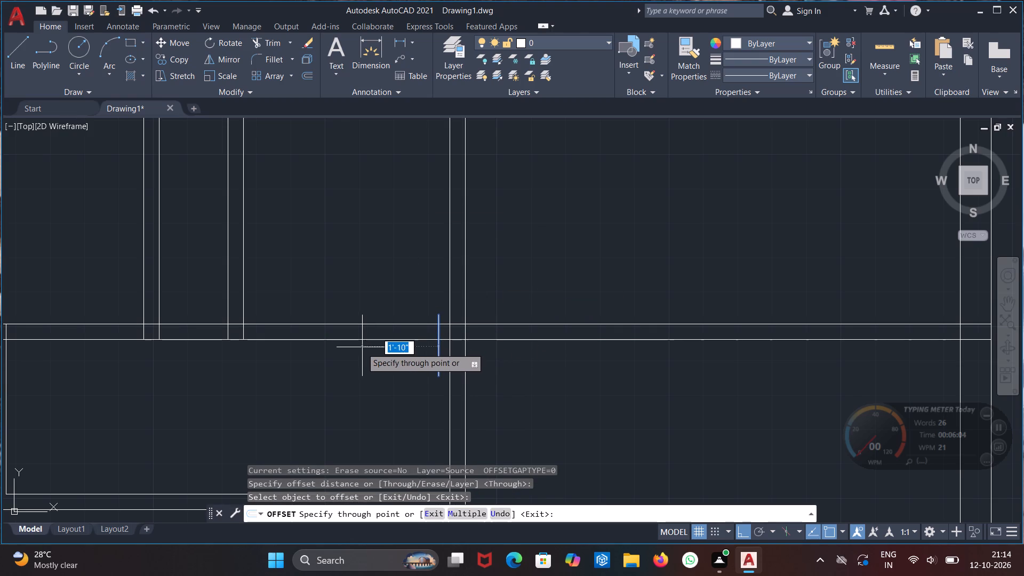
{"action": "type", "text": "2'"}
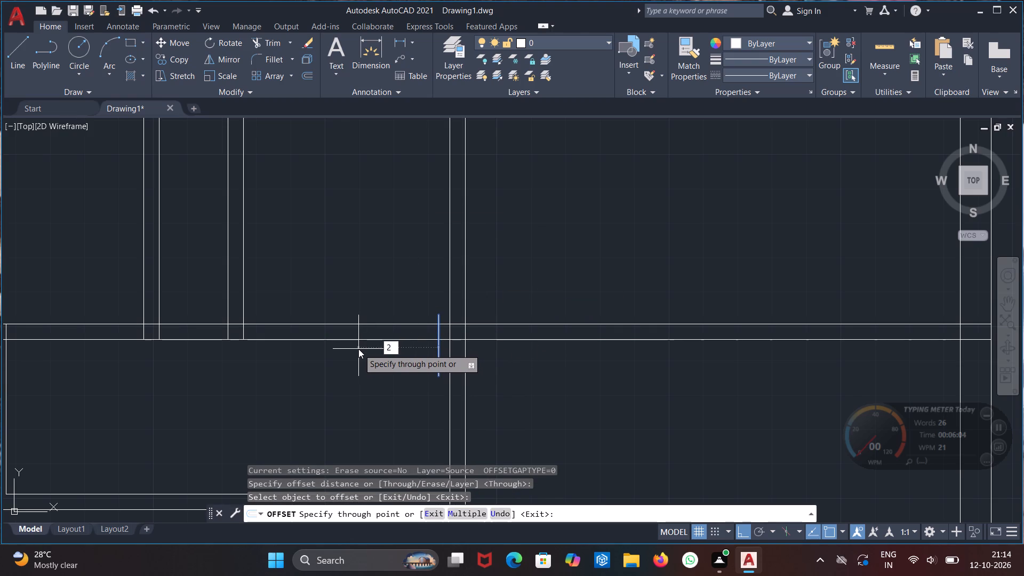
{"action": "key", "text": "Return"}
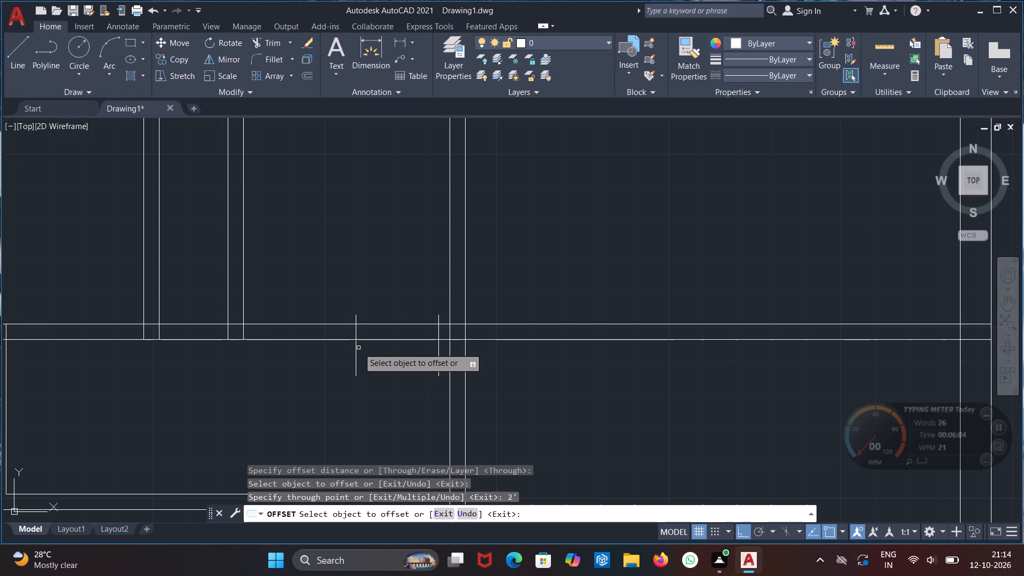
{"action": "key", "text": "Escape"}
Trim both jamb lines above and below the middle partition.
{"action": "type", "text": "tr"}
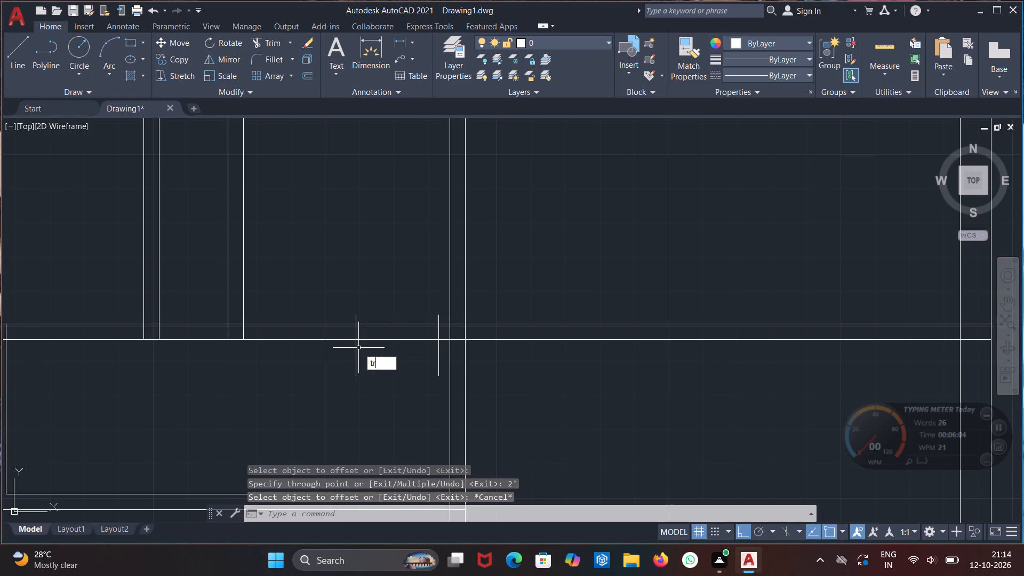
{"action": "key", "text": "Return"}
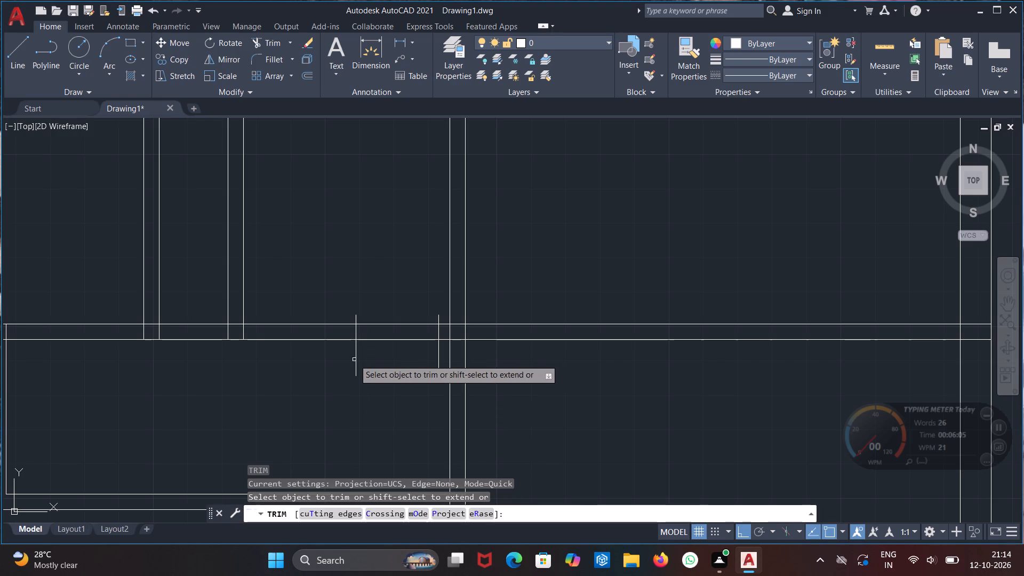
{"action": "left_click", "coordinate": [354, 359]}
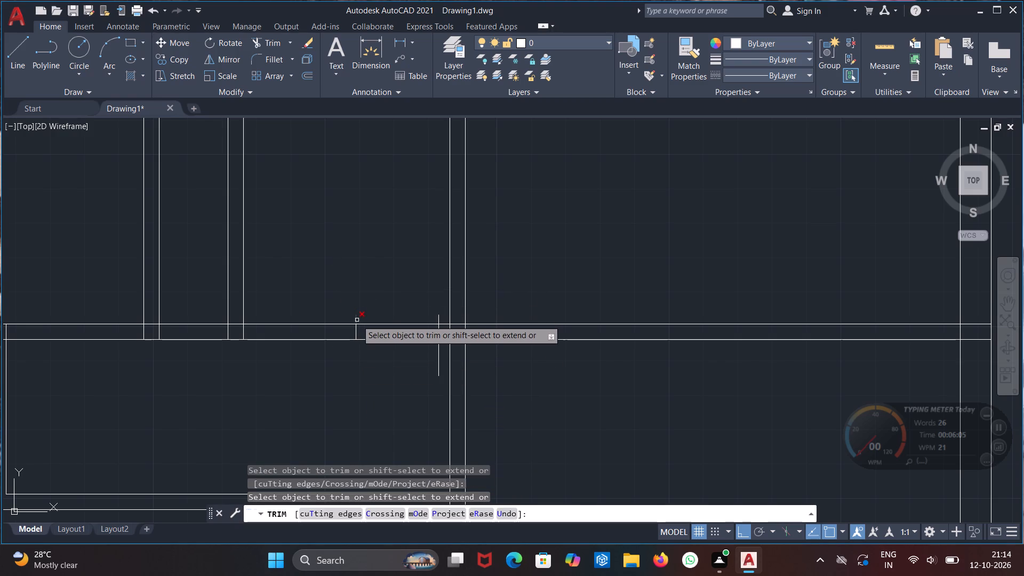
{"action": "left_click", "coordinate": [357, 319]}
{"action": "left_click", "coordinate": [438, 319]}
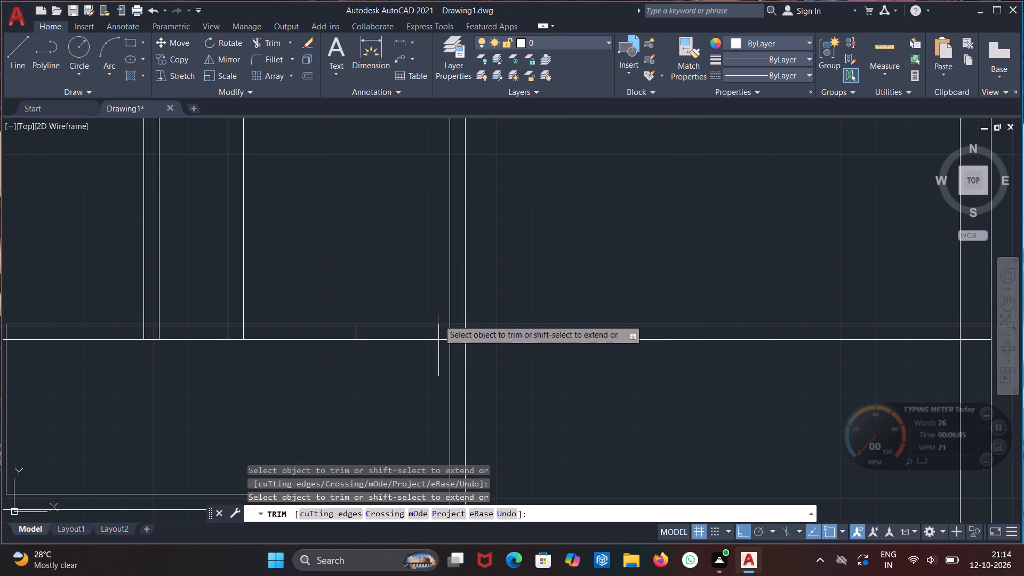
{"action": "left_click", "coordinate": [439, 349]}
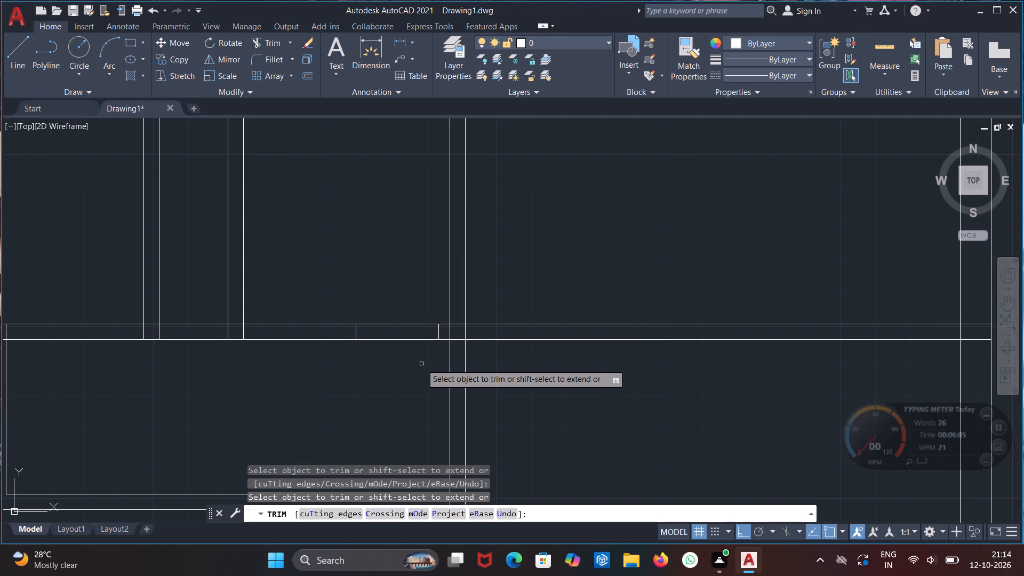
{"action": "key", "text": "Escape"}
Draw a 2' vertical door leaf line upward from the right jamb's upper end.
{"action": "key", "text": "l"}
{"action": "key", "text": "Return"}
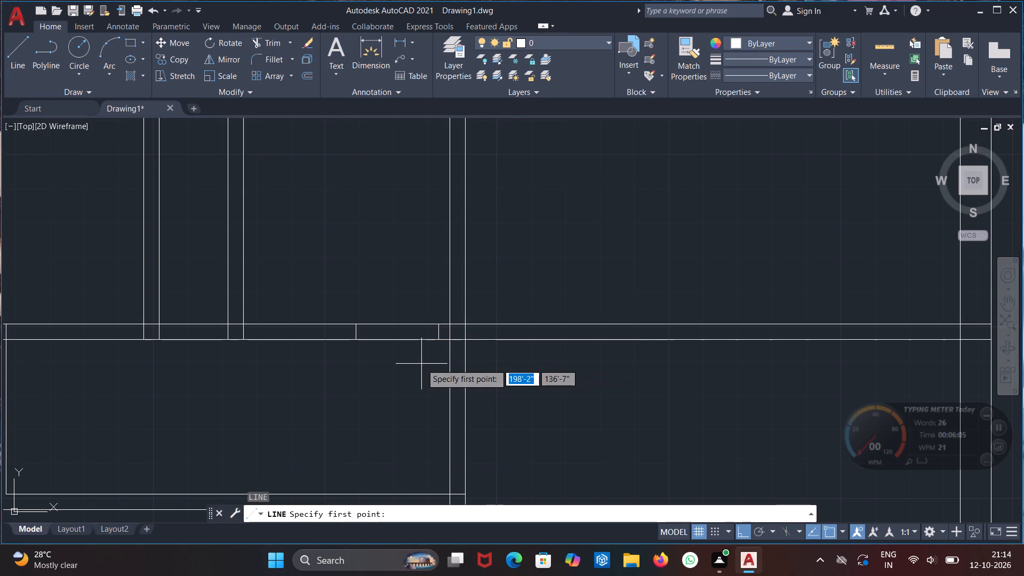
{"action": "left_click", "coordinate": [438, 319]}
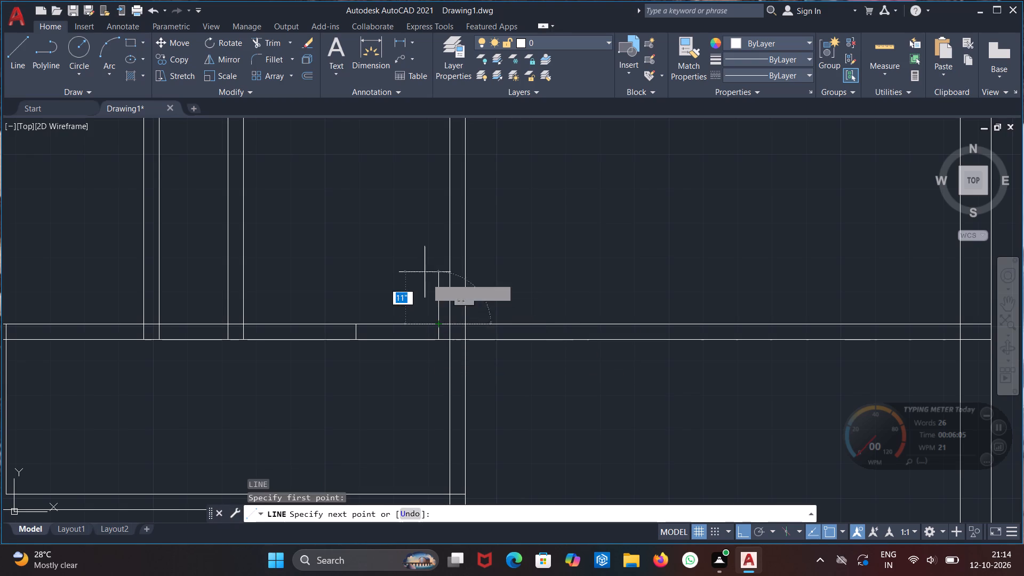
{"action": "type", "text": "2'"}
{"action": "key", "text": "Return"}
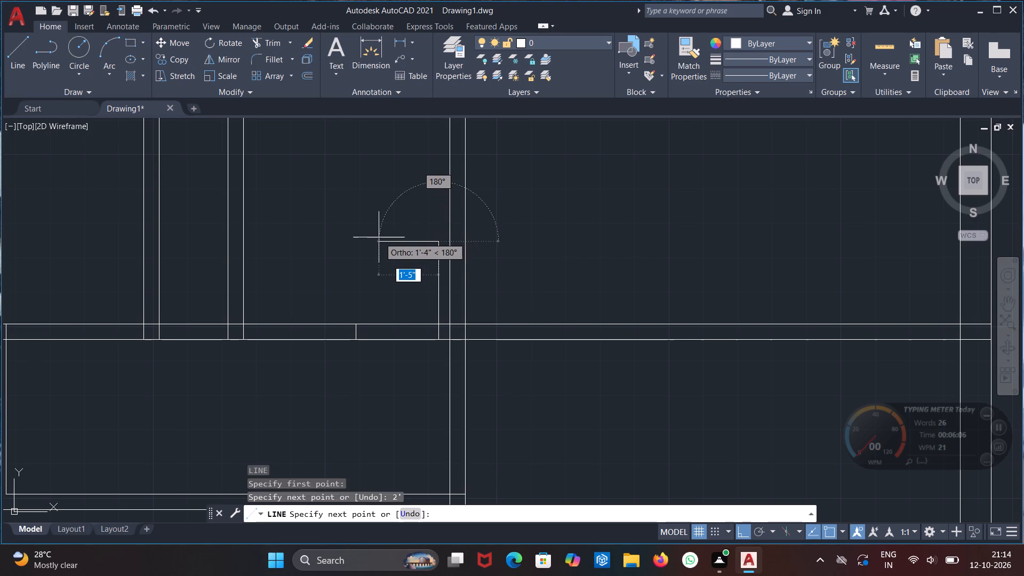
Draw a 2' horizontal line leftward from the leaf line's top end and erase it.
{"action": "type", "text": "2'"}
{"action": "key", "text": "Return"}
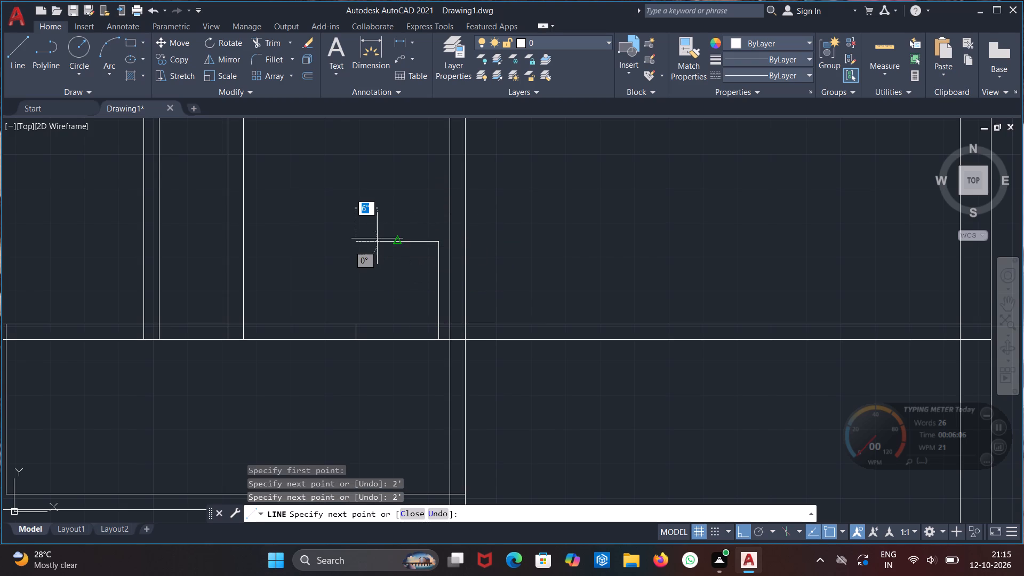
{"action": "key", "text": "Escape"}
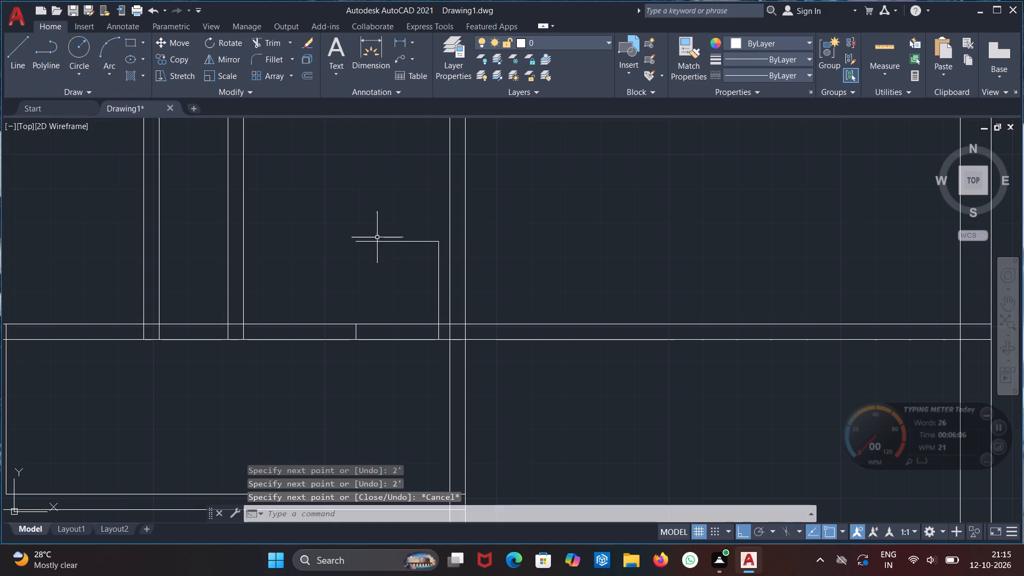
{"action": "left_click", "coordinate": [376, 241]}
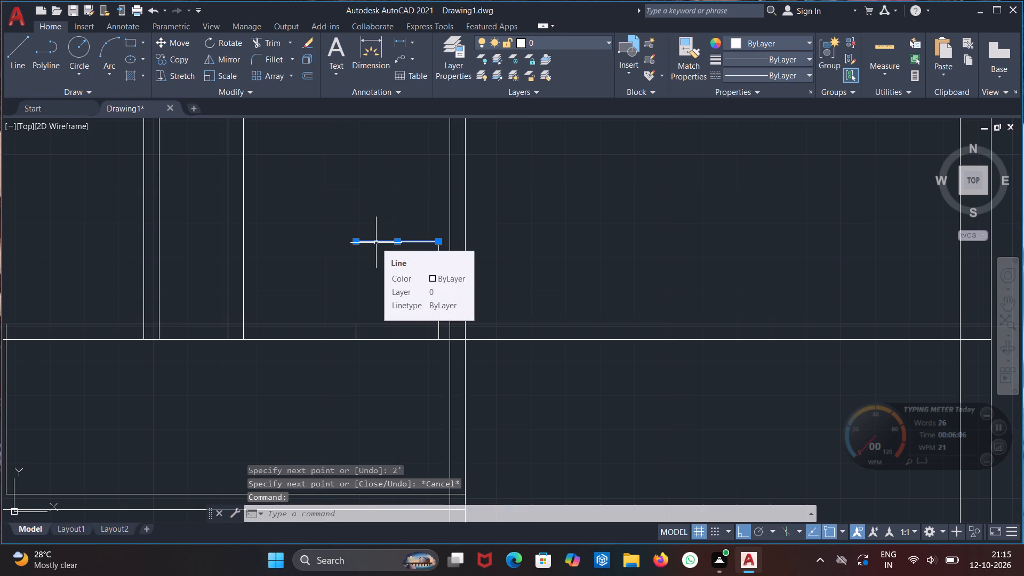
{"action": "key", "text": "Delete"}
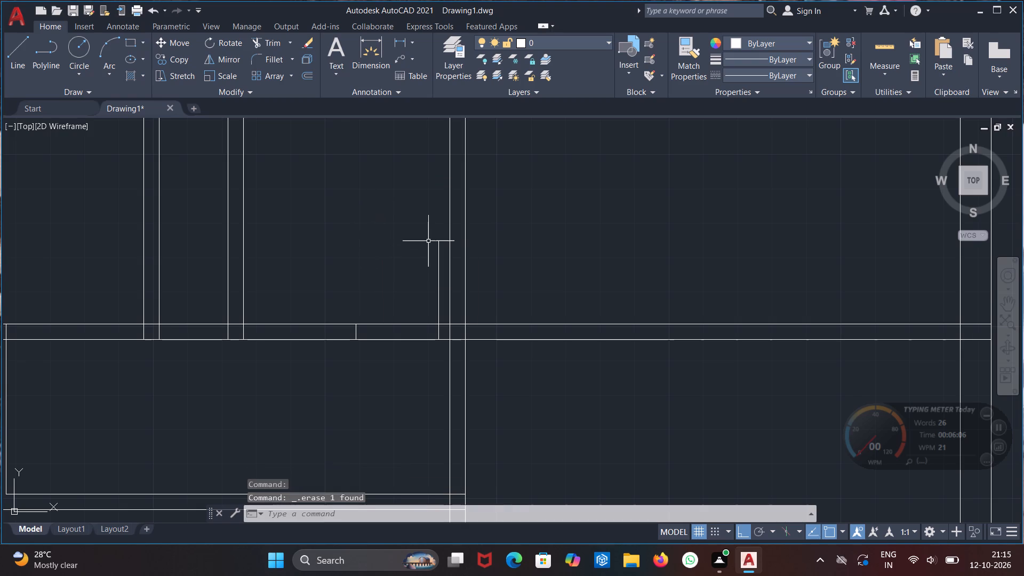
Draw a 2" line leftward from the leaf line's top end, continuing straight down past the middle partition.
{"action": "key", "text": "l"}
{"action": "key", "text": "Return"}
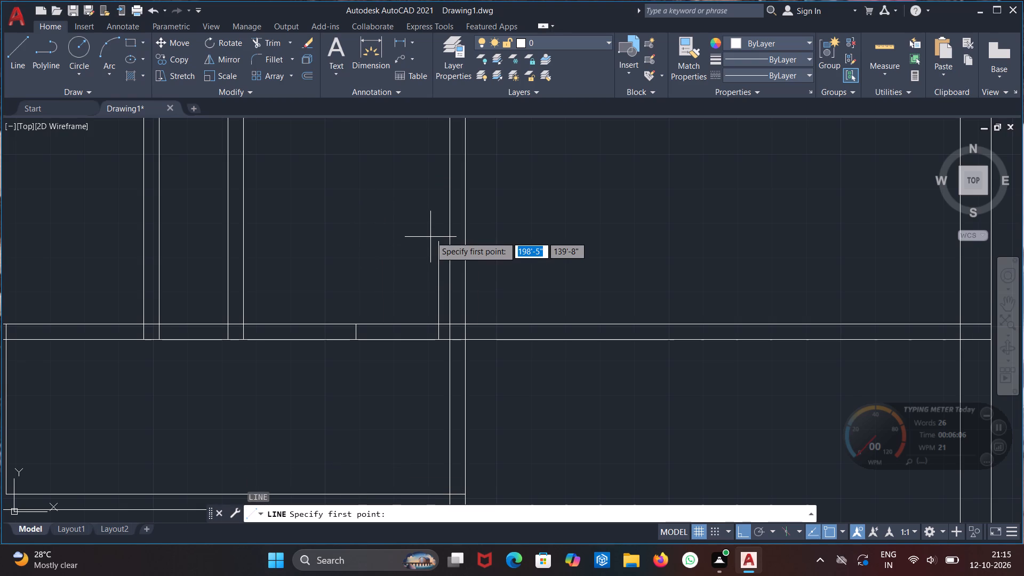
{"action": "left_click", "coordinate": [439, 239]}
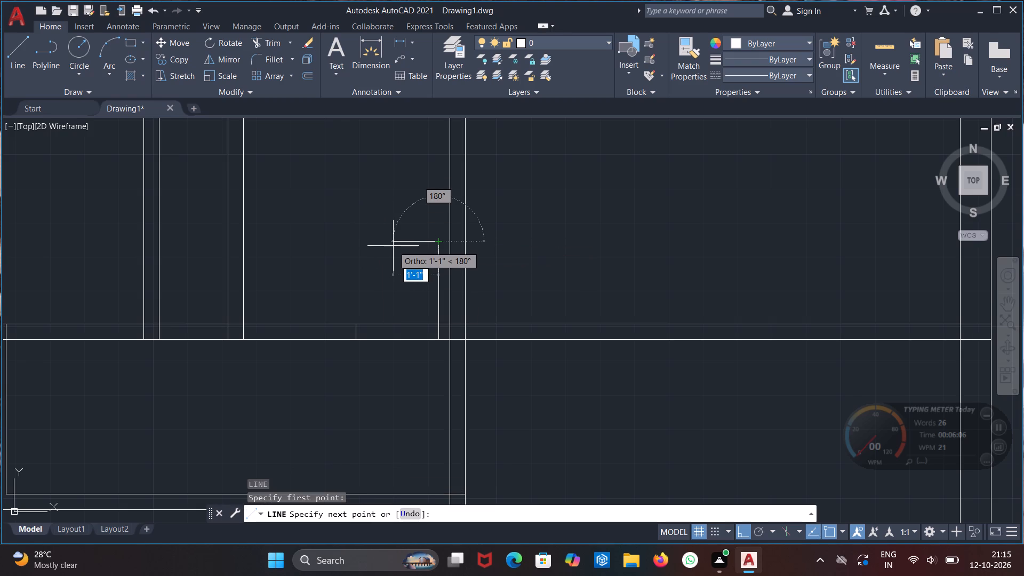
{"action": "type", "text": "2\""}
{"action": "key", "text": "Return"}
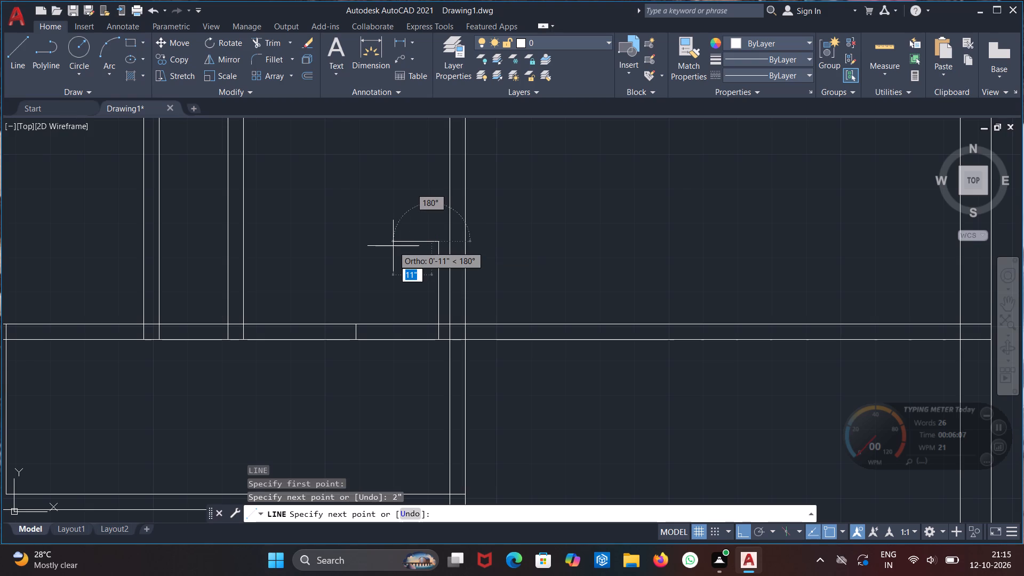
{"action": "left_click", "coordinate": [415, 402]}
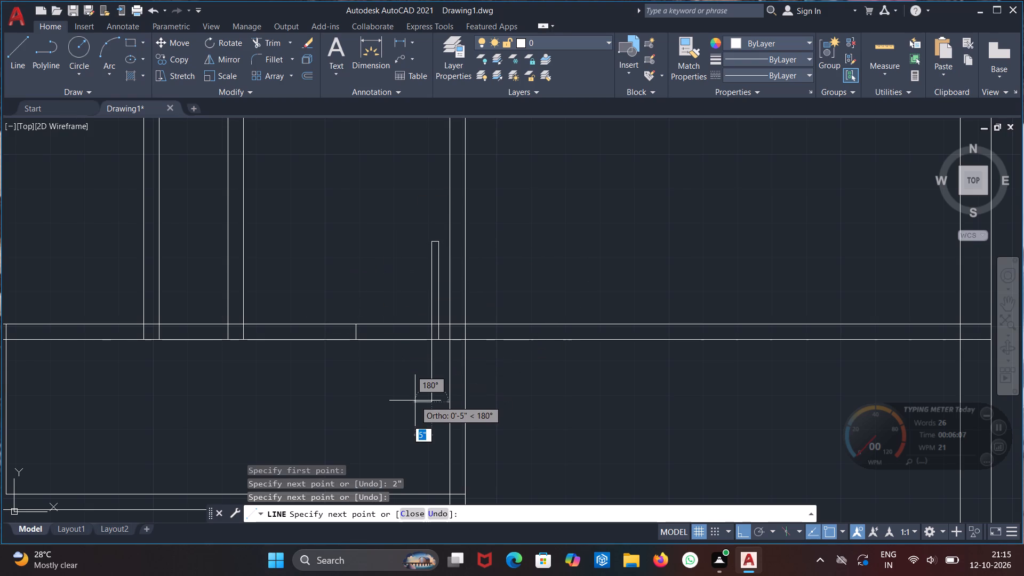
{"action": "key", "text": "Escape"}
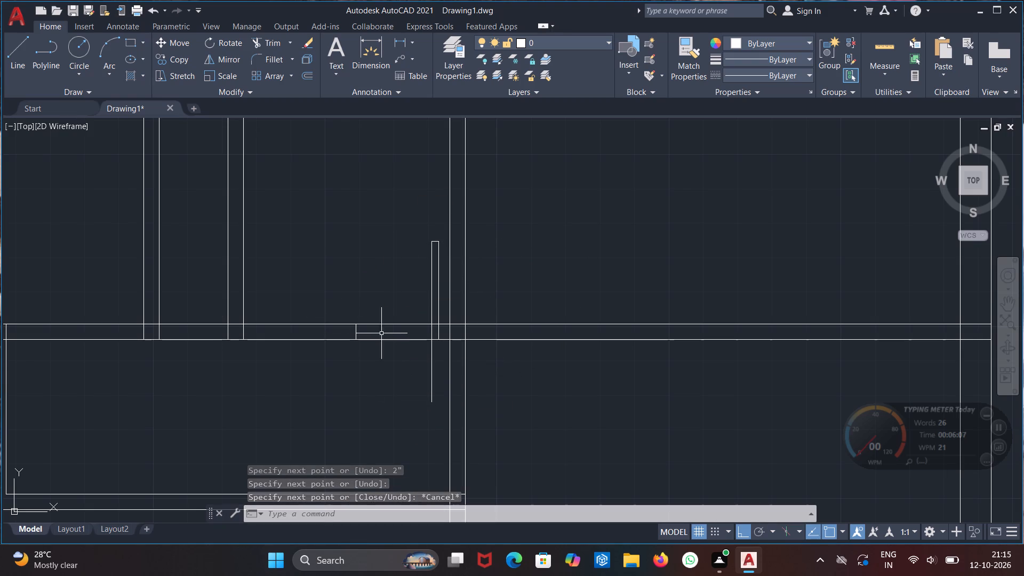
Draw a 3-point arc from the left jamb's upper end through the leaf's top right corner, ending about 1'-1" further right.
{"action": "left_click", "coordinate": [113, 68]}
{"action": "left_click", "coordinate": [114, 89]}
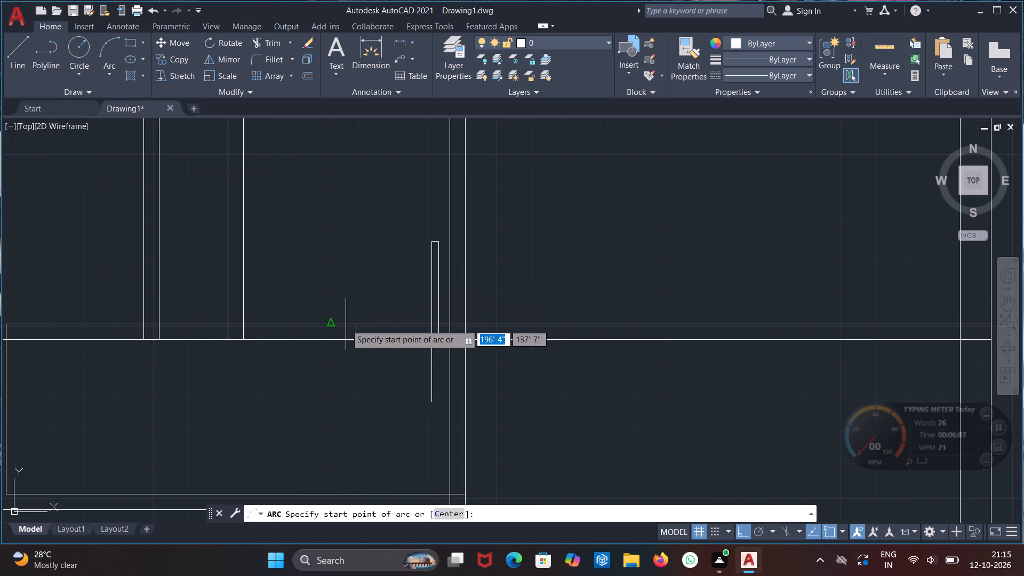
{"action": "left_click_drag", "start_coordinate": [355, 323], "coordinate": [354, 316]}
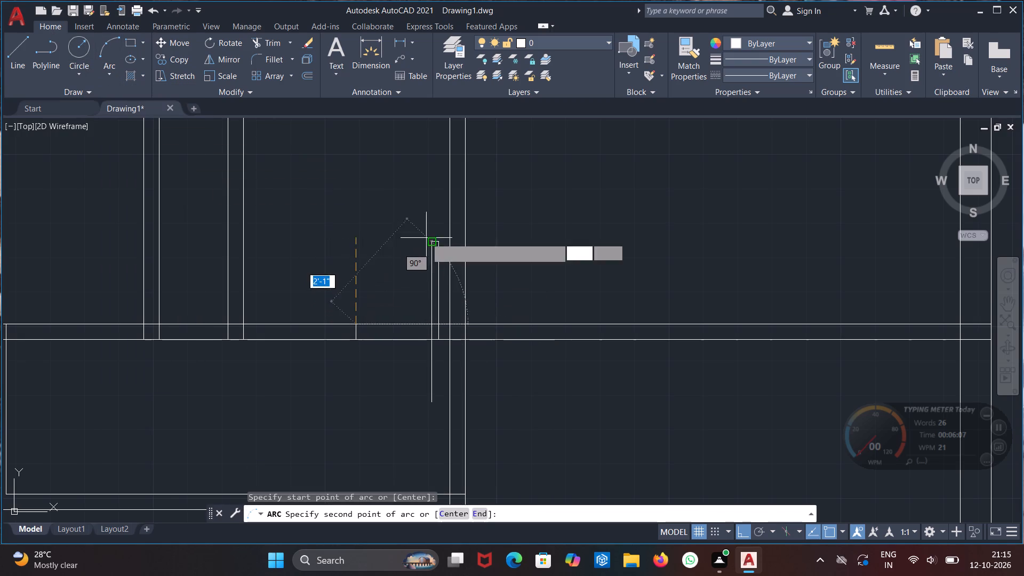
{"action": "left_click", "coordinate": [439, 240]}
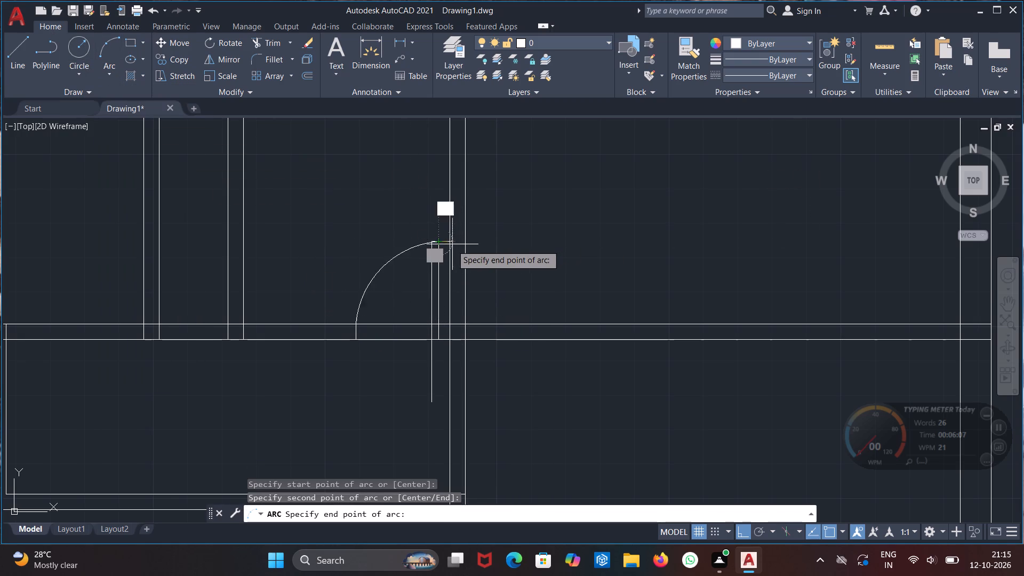
{"action": "left_click", "coordinate": [444, 246]}
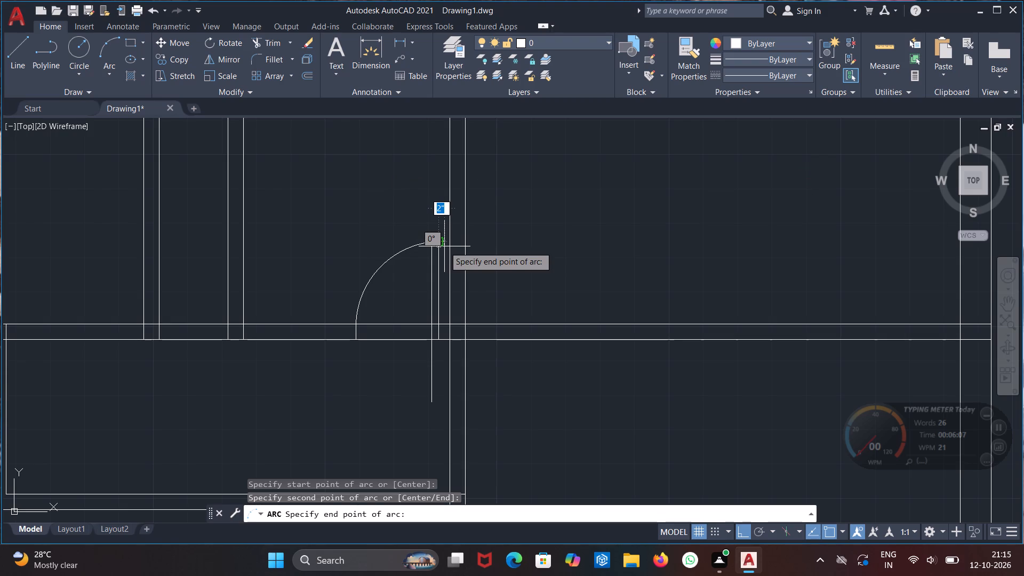
{"action": "left_click", "coordinate": [485, 279]}
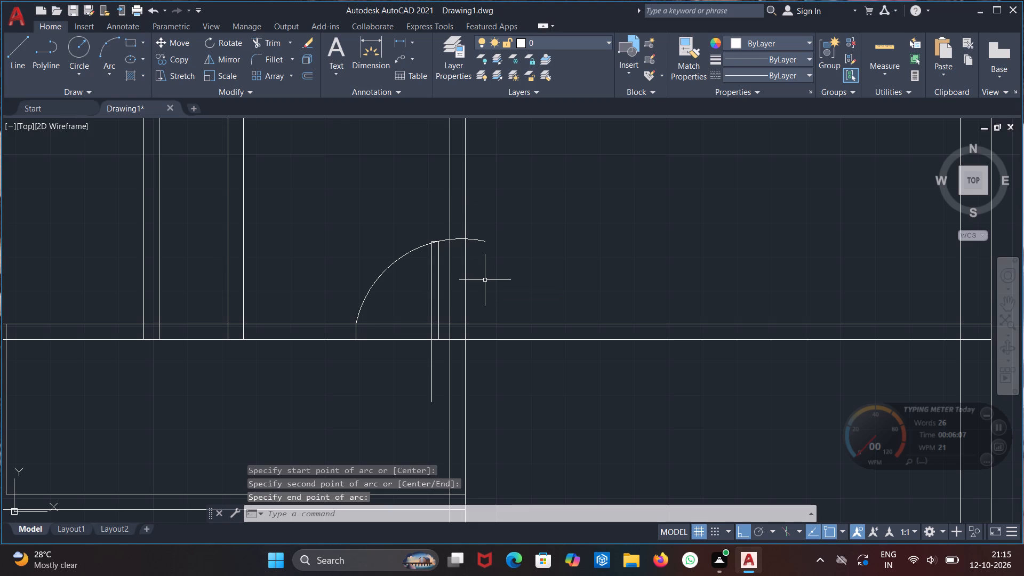
{"action": "key", "text": "Escape"}
Trim away the arc's excess beyond the door leaf, up to, within and past the central wall.
{"action": "type", "text": "tr"}
{"action": "key", "text": "Return"}
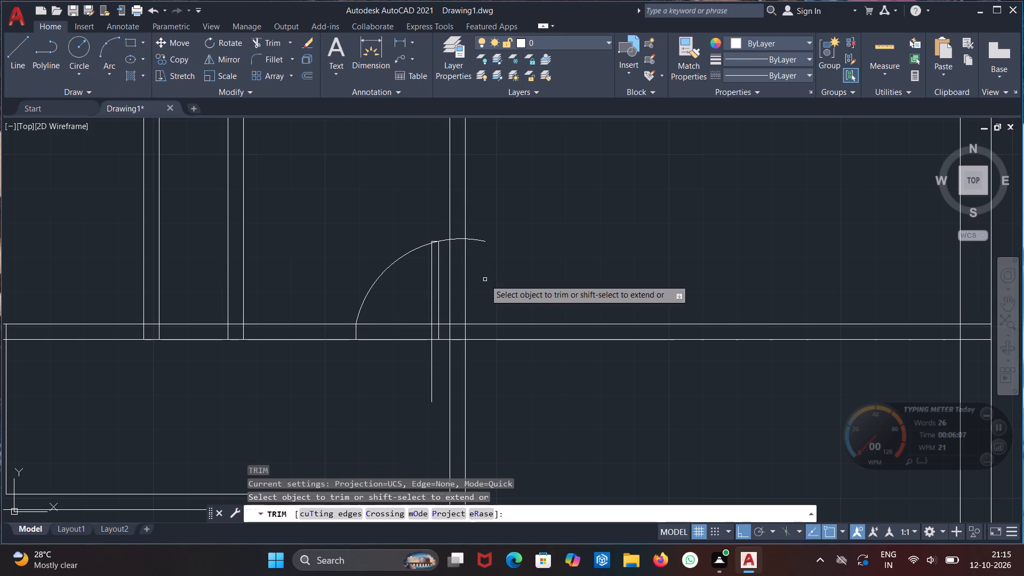
{"action": "scroll", "coordinate": [450, 235], "scroll_direction": "up", "scroll_amount": 2}
{"action": "left_click_drag", "start_coordinate": [427, 237], "coordinate": [427, 238]}
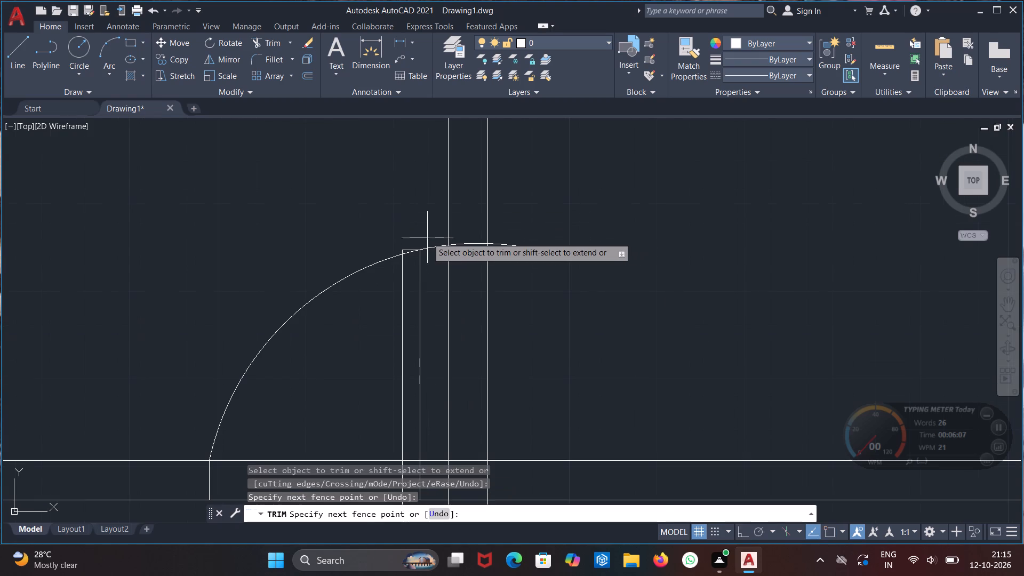
{"action": "left_click_drag", "start_coordinate": [427, 238], "coordinate": [429, 255]}
{"action": "left_click_drag", "start_coordinate": [455, 231], "coordinate": [463, 253]}
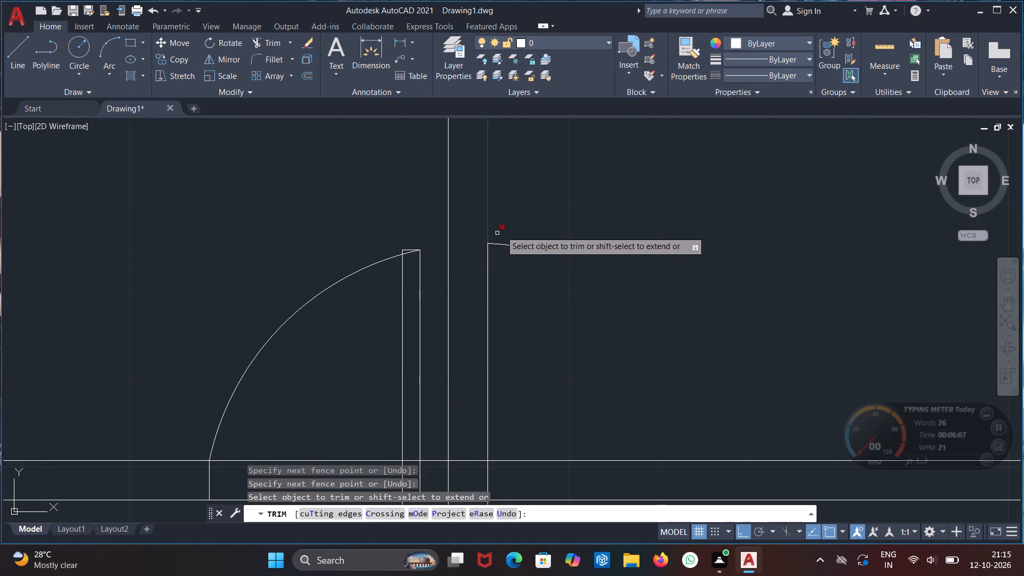
{"action": "left_click_drag", "start_coordinate": [503, 231], "coordinate": [512, 261]}
{"action": "scroll", "coordinate": [366, 314], "scroll_direction": "down", "scroll_amount": 1}
{"action": "middle_click_drag", "start_coordinate": [350, 358], "coordinate": [340, 237]}
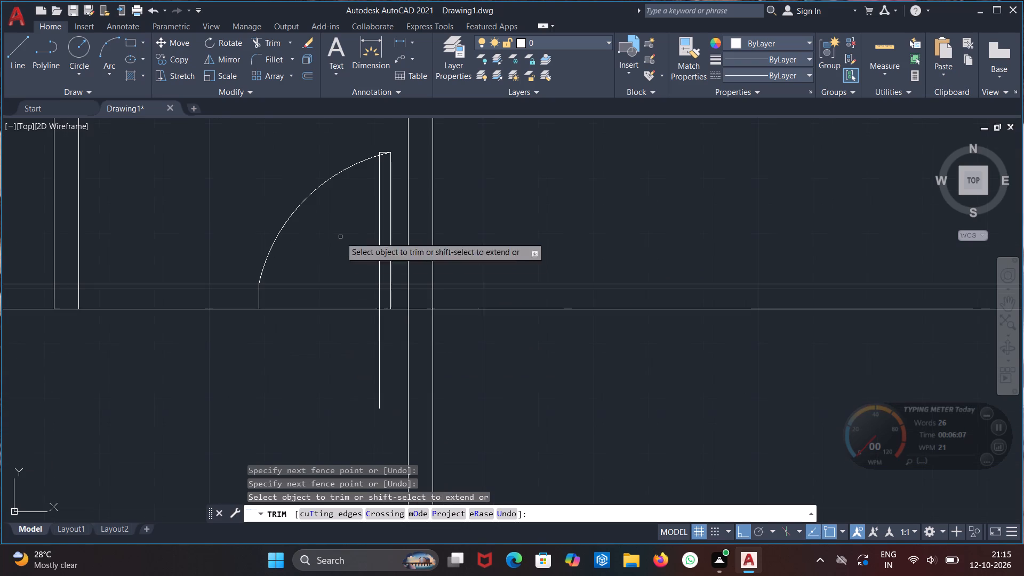
Trim the door leaf's left line below and within the middle partition, keeping the short horizontal segment at the leaf's base.
{"action": "left_click_drag", "start_coordinate": [380, 325], "coordinate": [363, 334]}
{"action": "left_click", "coordinate": [332, 285]}
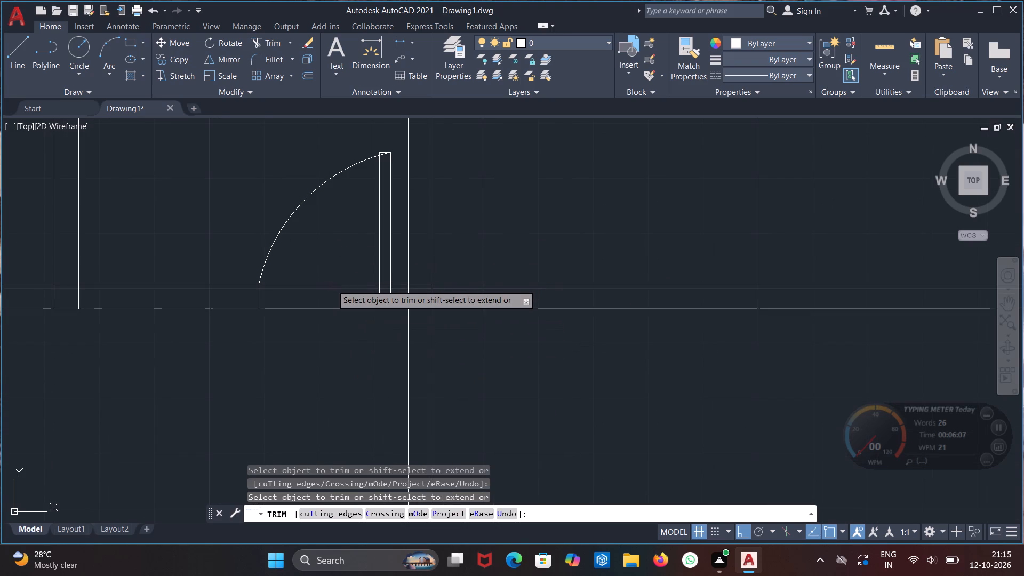
{"action": "left_click", "coordinate": [378, 290]}
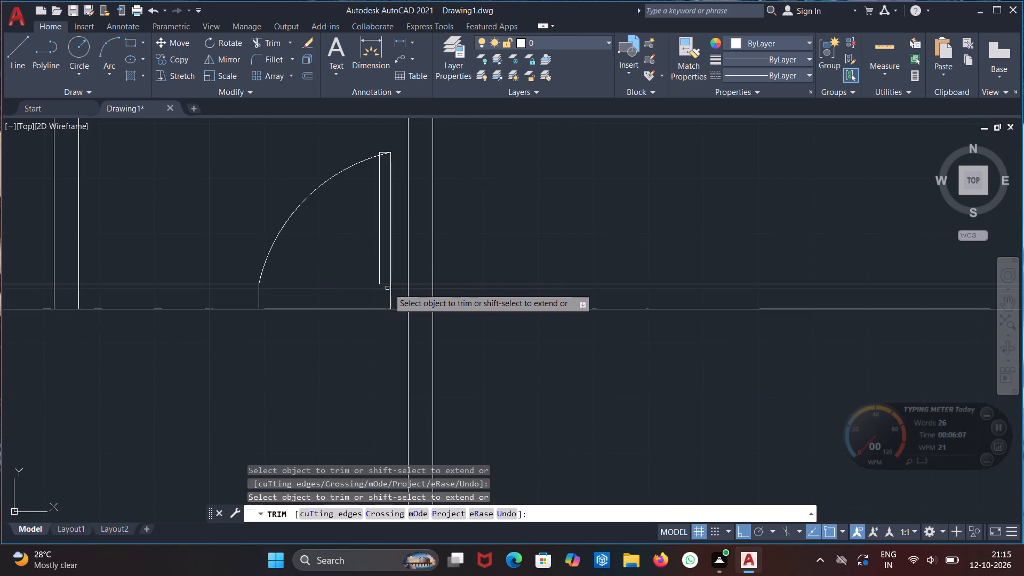
{"action": "left_click", "coordinate": [387, 285]}
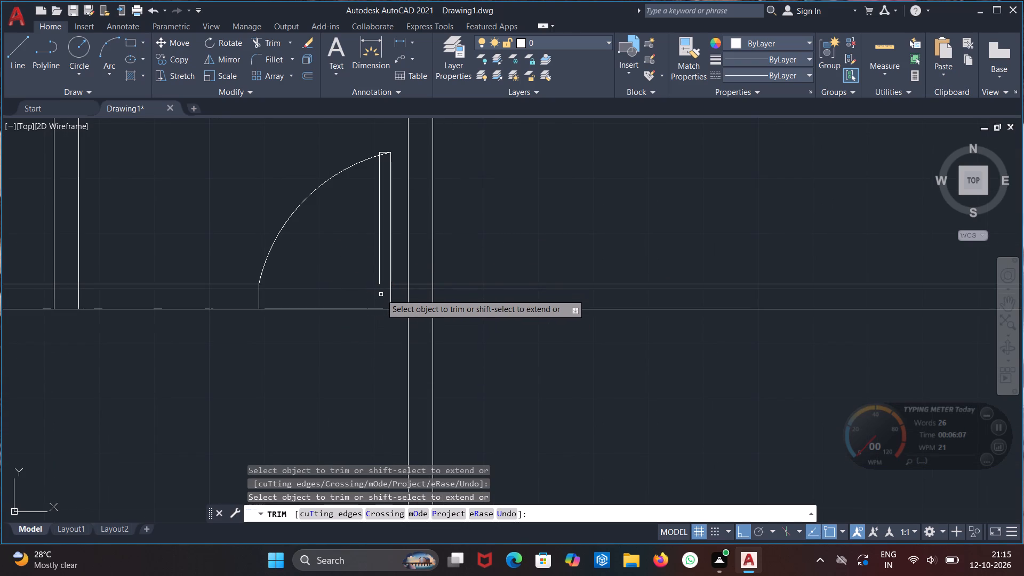
{"action": "key", "text": "ctrl+z"}
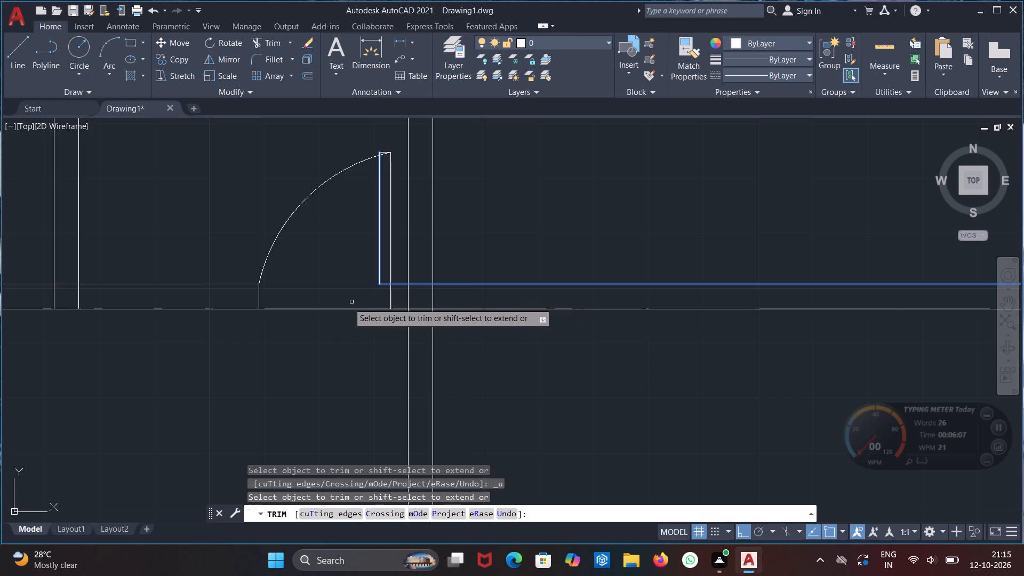
At the upper door, trim the partition's upper edge across the opening and the leaf's left line within the partition.
{"action": "scroll", "coordinate": [348, 303], "scroll_direction": "down", "scroll_amount": 3}
{"action": "middle_click_drag", "start_coordinate": [292, 331], "coordinate": [367, 365]}
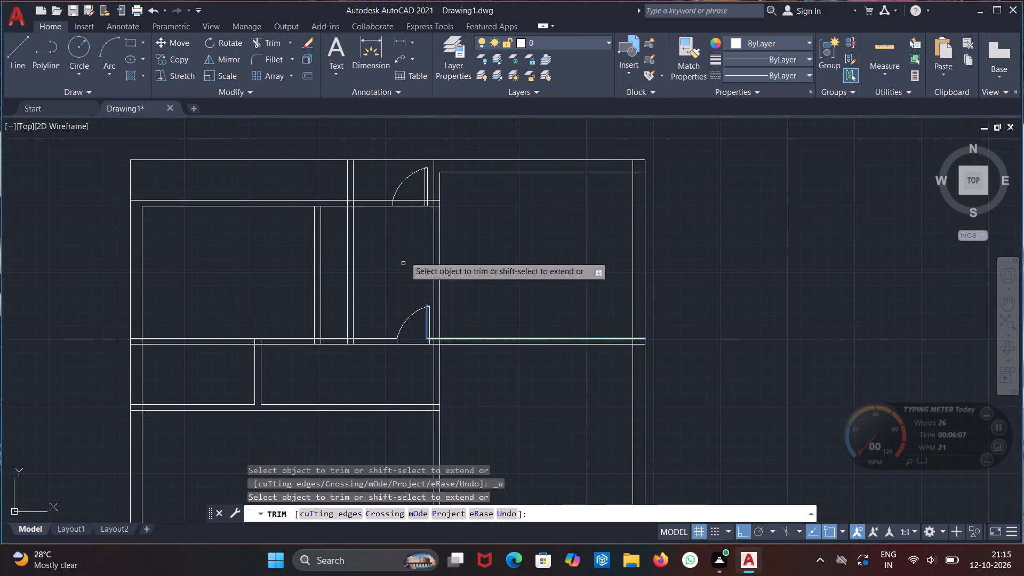
{"action": "scroll", "coordinate": [408, 189], "scroll_direction": "up", "scroll_amount": 2}
{"action": "left_click_drag", "start_coordinate": [408, 202], "coordinate": [409, 215]}
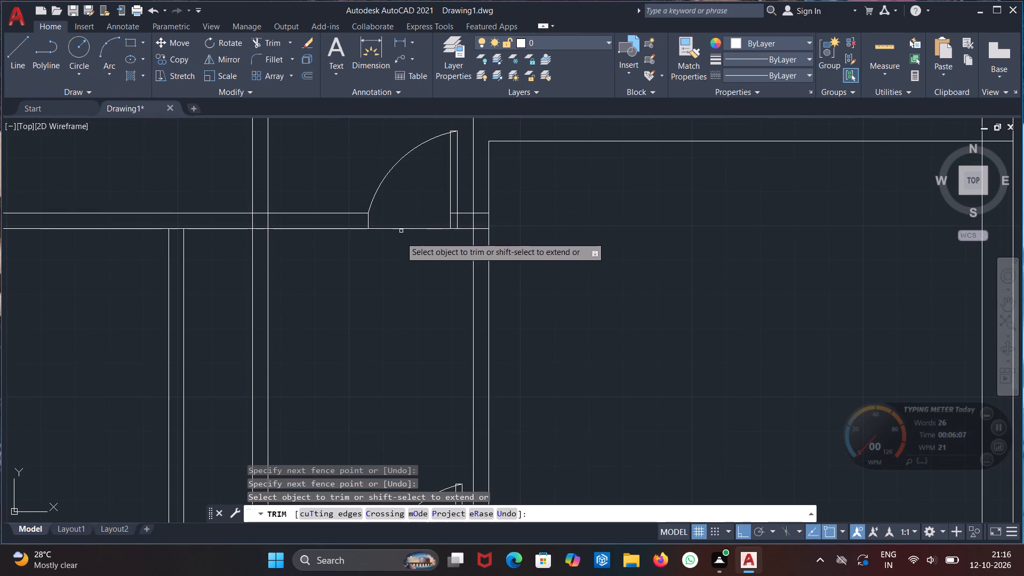
{"action": "left_click", "coordinate": [451, 221]}
{"action": "scroll", "coordinate": [412, 294], "scroll_direction": "down", "scroll_amount": 4}
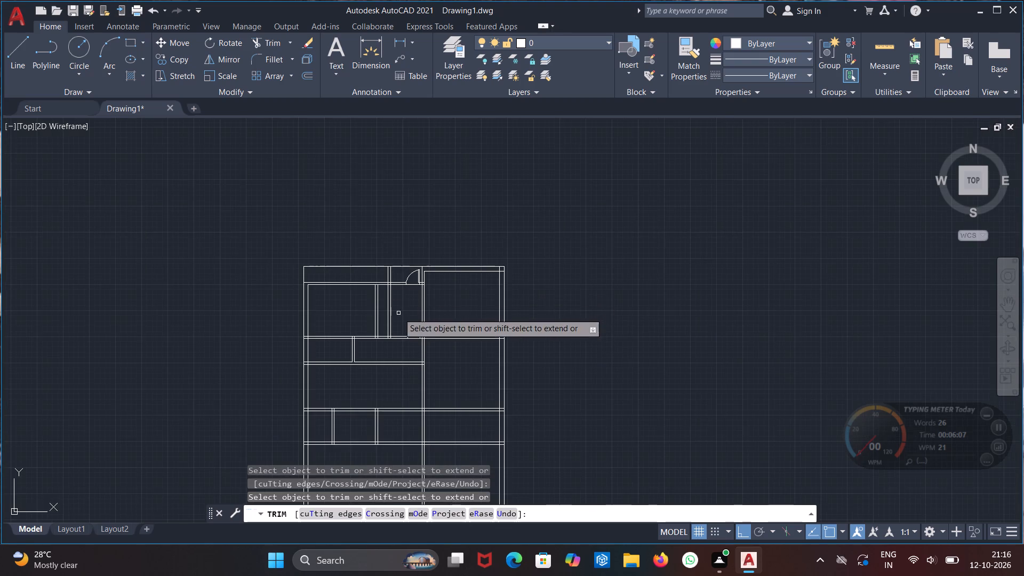
{"action": "middle_click_drag", "start_coordinate": [398, 312], "coordinate": [410, 195]}
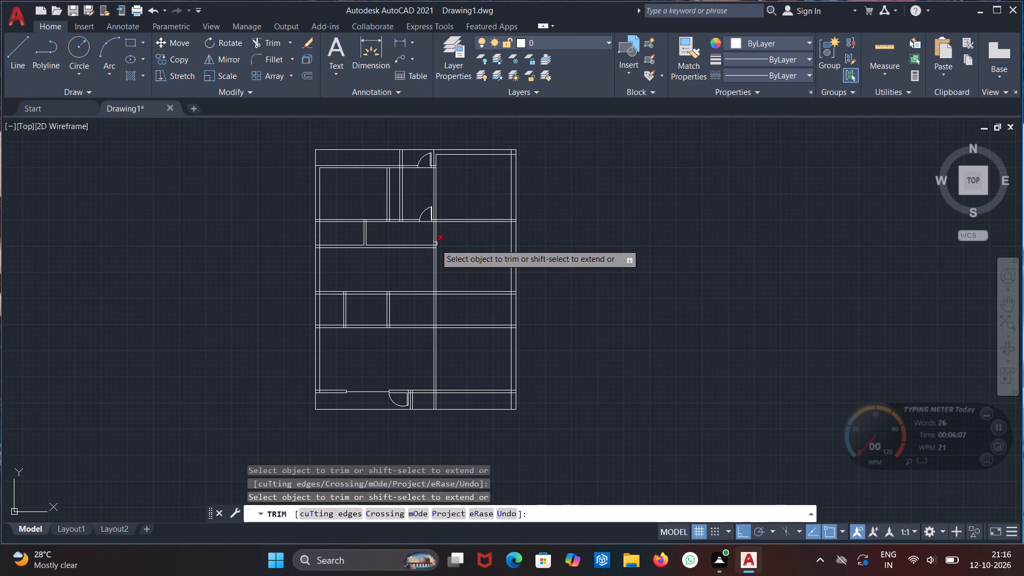
{"action": "key", "text": "Escape"}
Draw a short vertical line crossing the middle partition just right of the central wall.
{"action": "scroll", "coordinate": [469, 221], "scroll_direction": "up", "scroll_amount": 2}
{"action": "scroll", "coordinate": [385, 225], "scroll_direction": "up", "scroll_amount": 2}
{"action": "middle_click_drag", "start_coordinate": [446, 185], "coordinate": [408, 248]}
{"action": "middle_click_drag", "start_coordinate": [441, 342], "coordinate": [367, 349]}
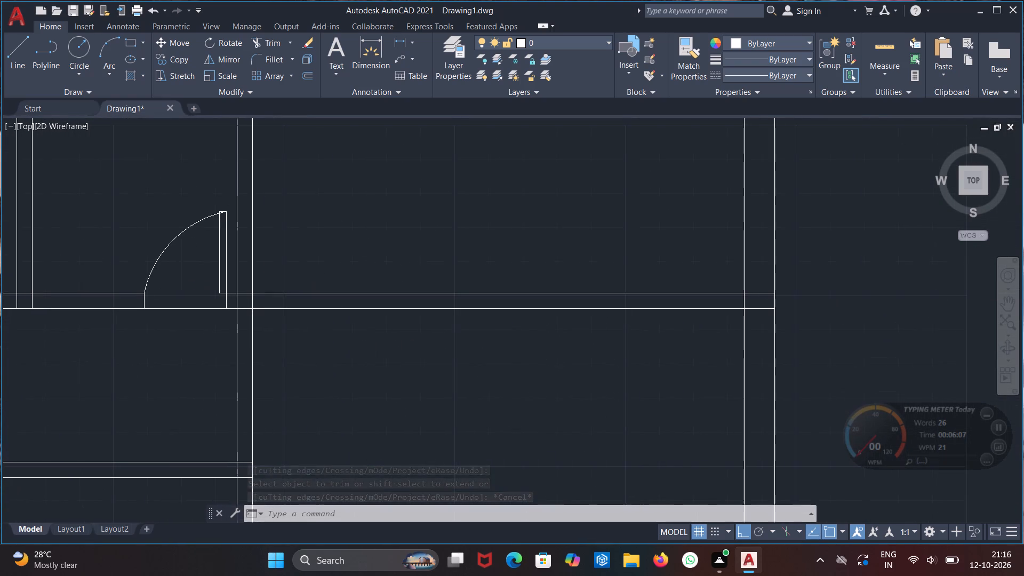
{"action": "middle_click_drag", "start_coordinate": [367, 349], "coordinate": [368, 349]}
{"action": "middle_click_drag", "start_coordinate": [358, 324], "coordinate": [368, 355]}
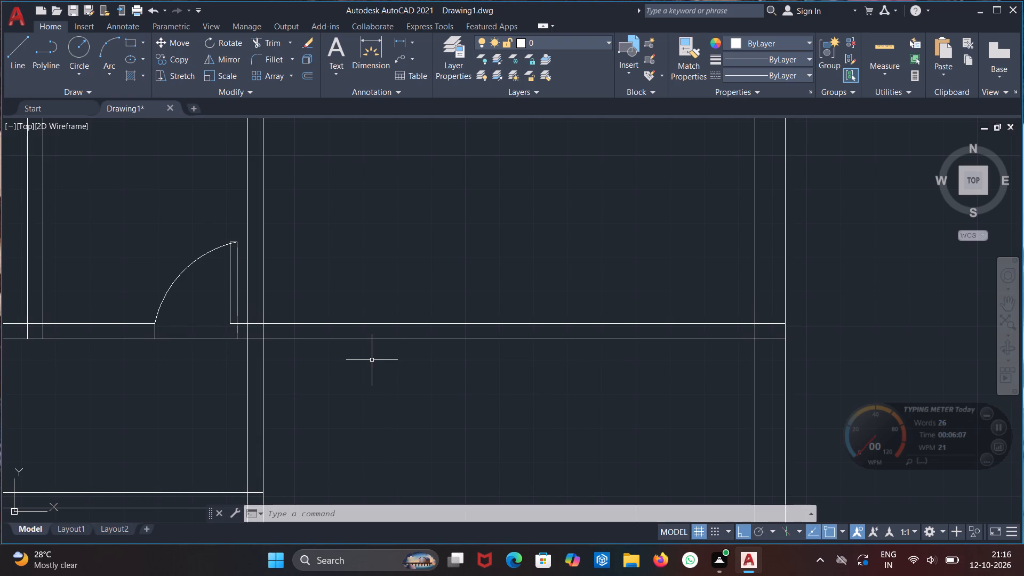
{"action": "key", "text": "l"}
{"action": "key", "text": "Return"}
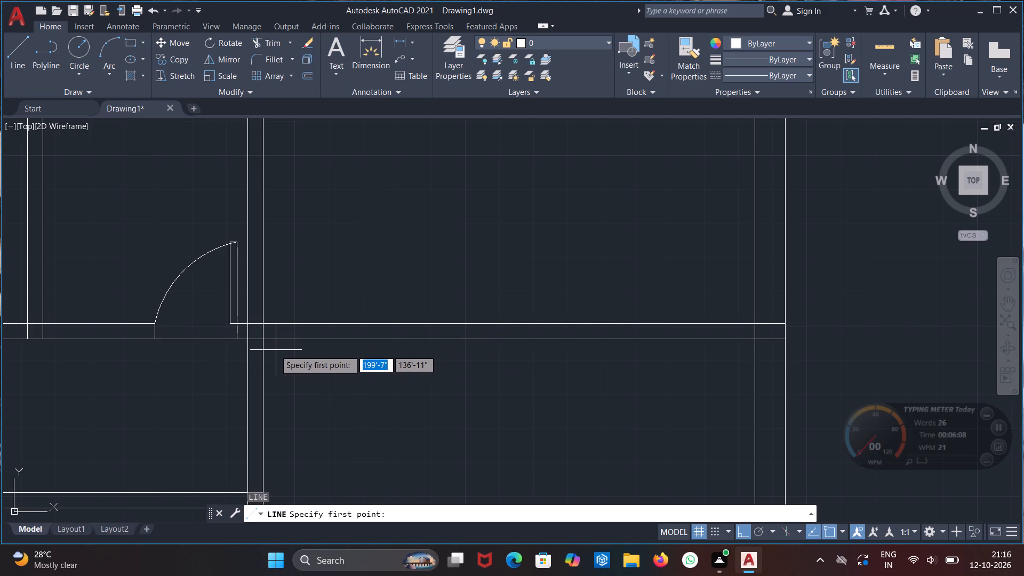
{"action": "left_click", "coordinate": [275, 349]}
{"action": "left_click", "coordinate": [276, 290]}
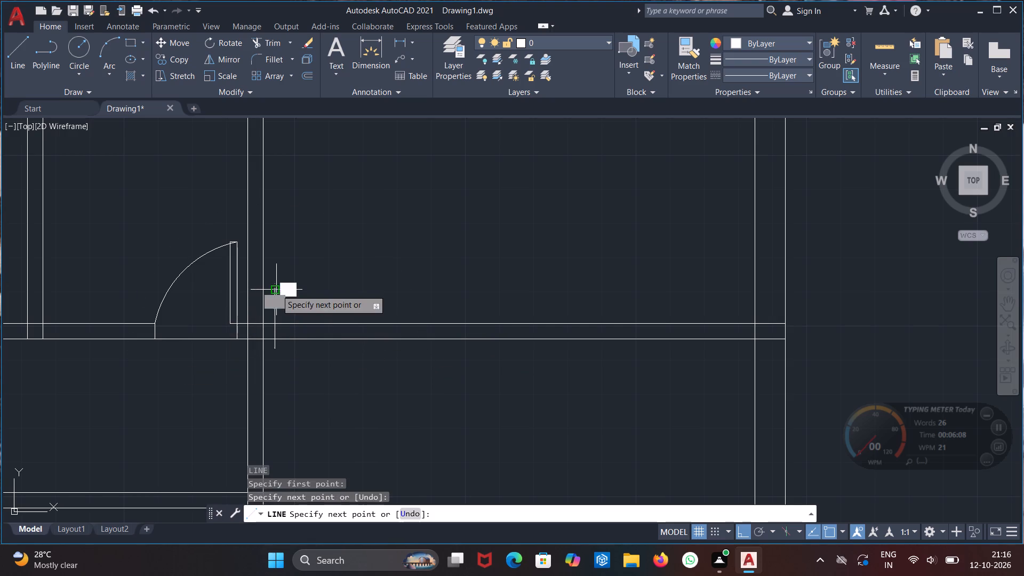
{"action": "key", "text": "Escape"}
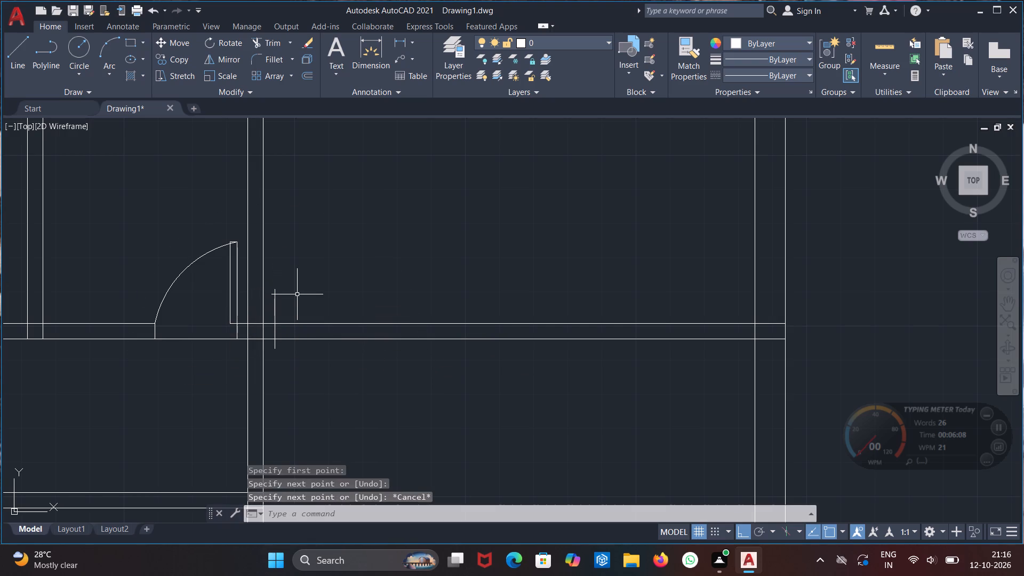
Trim the short line's ends above and below the middle partition to form a jamb.
{"action": "type", "text": "tr"}
{"action": "key", "text": "Return"}
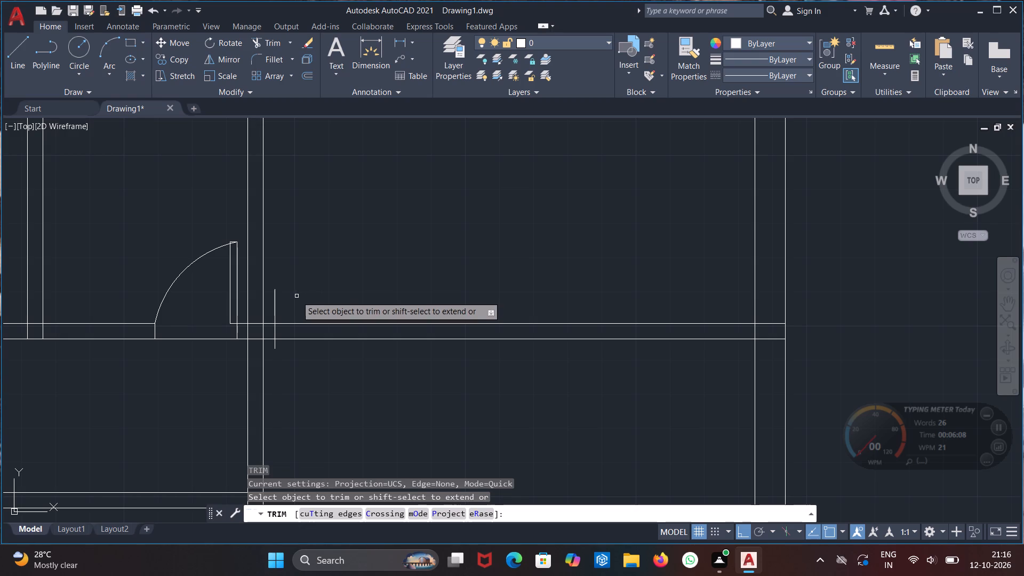
{"action": "left_click", "coordinate": [275, 317]}
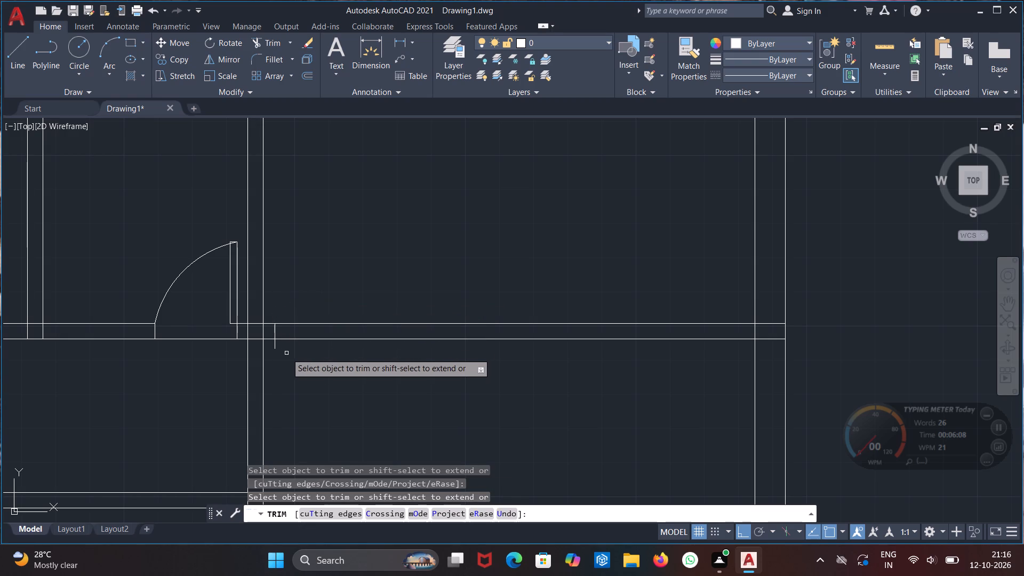
{"action": "left_click", "coordinate": [274, 345]}
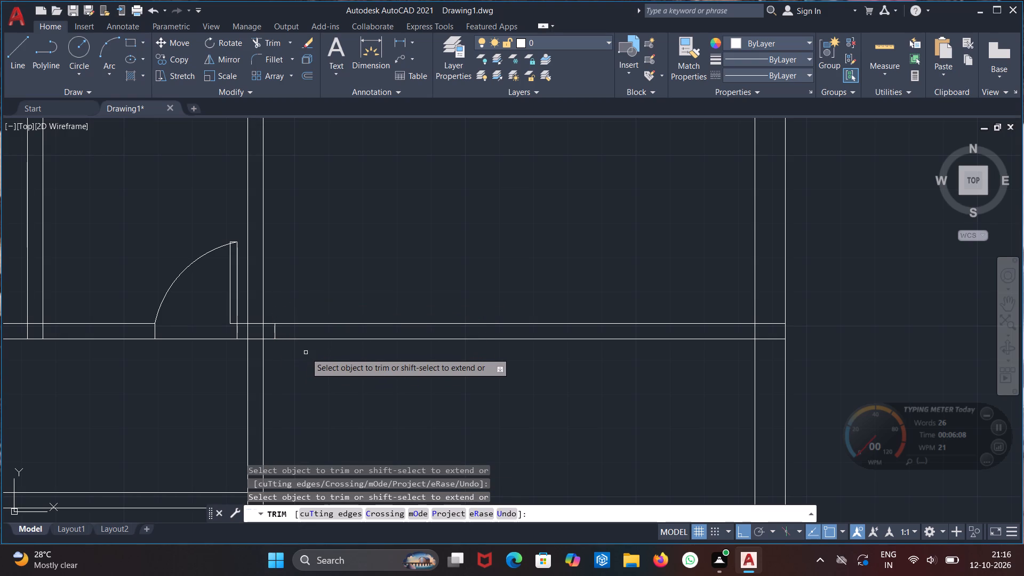
{"action": "key", "text": "Escape"}
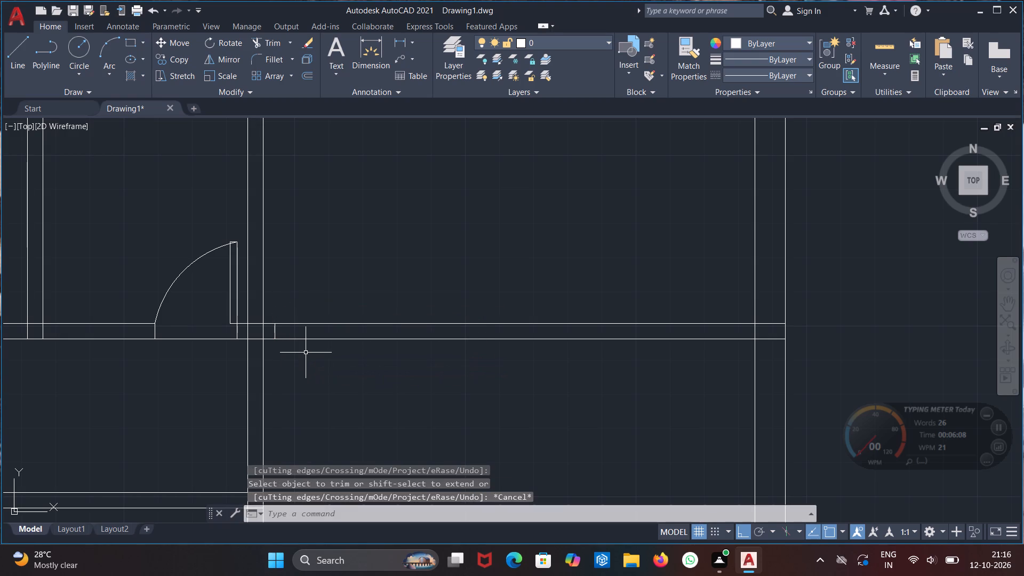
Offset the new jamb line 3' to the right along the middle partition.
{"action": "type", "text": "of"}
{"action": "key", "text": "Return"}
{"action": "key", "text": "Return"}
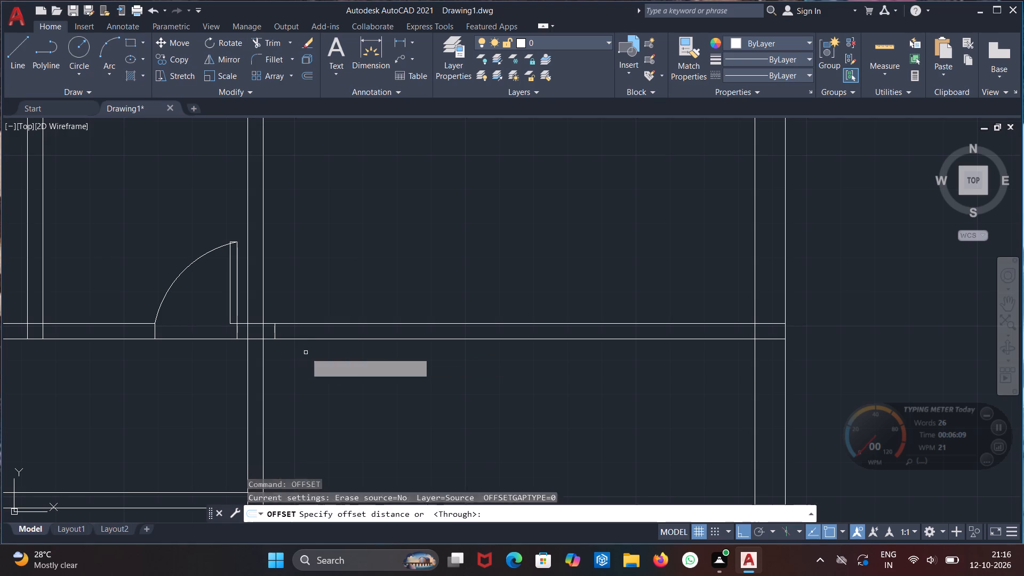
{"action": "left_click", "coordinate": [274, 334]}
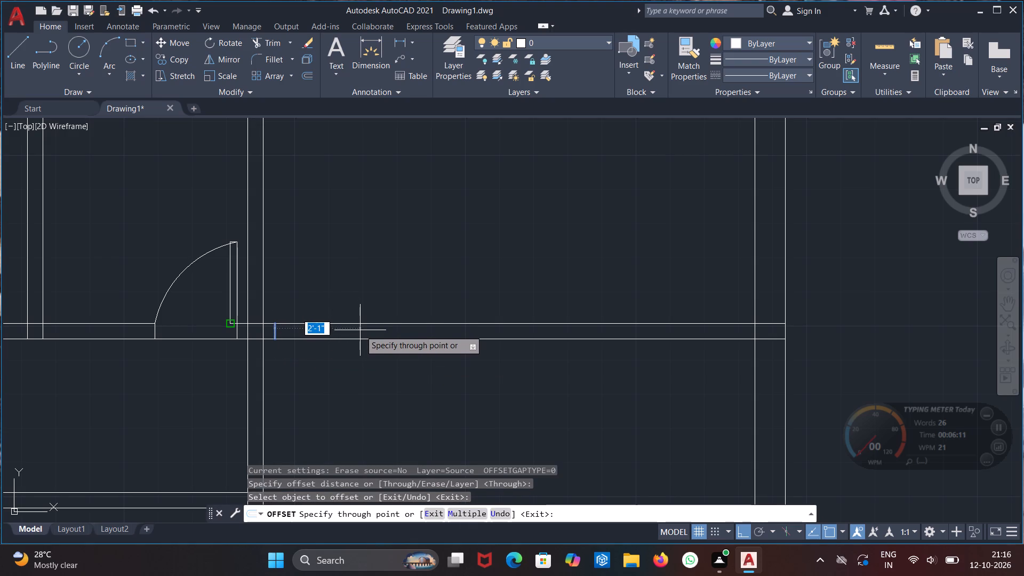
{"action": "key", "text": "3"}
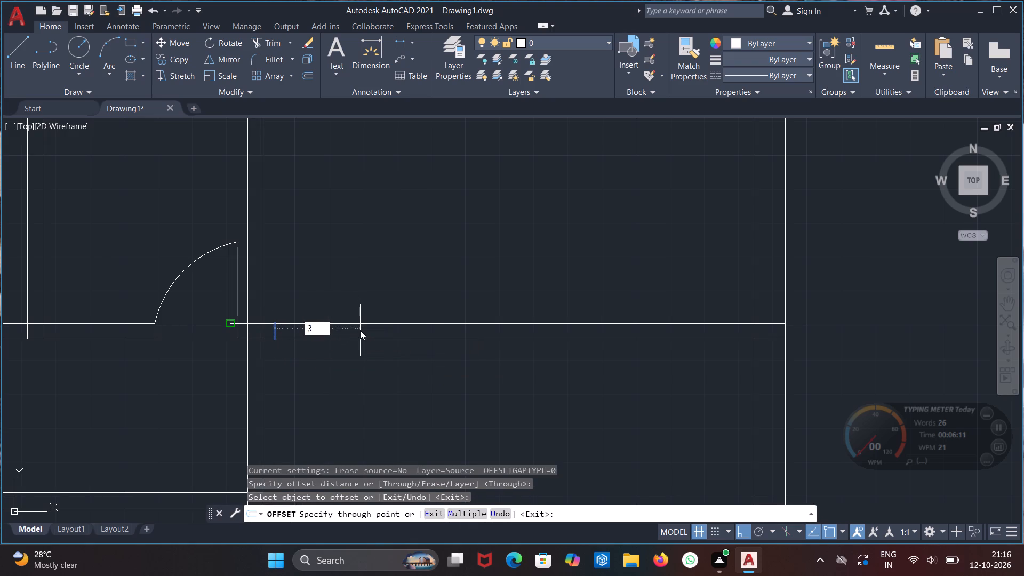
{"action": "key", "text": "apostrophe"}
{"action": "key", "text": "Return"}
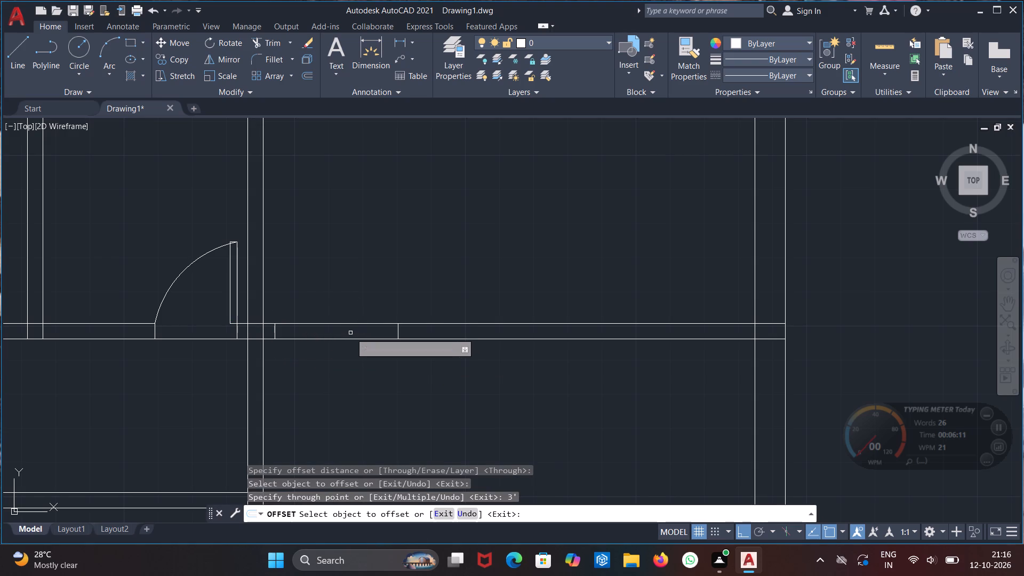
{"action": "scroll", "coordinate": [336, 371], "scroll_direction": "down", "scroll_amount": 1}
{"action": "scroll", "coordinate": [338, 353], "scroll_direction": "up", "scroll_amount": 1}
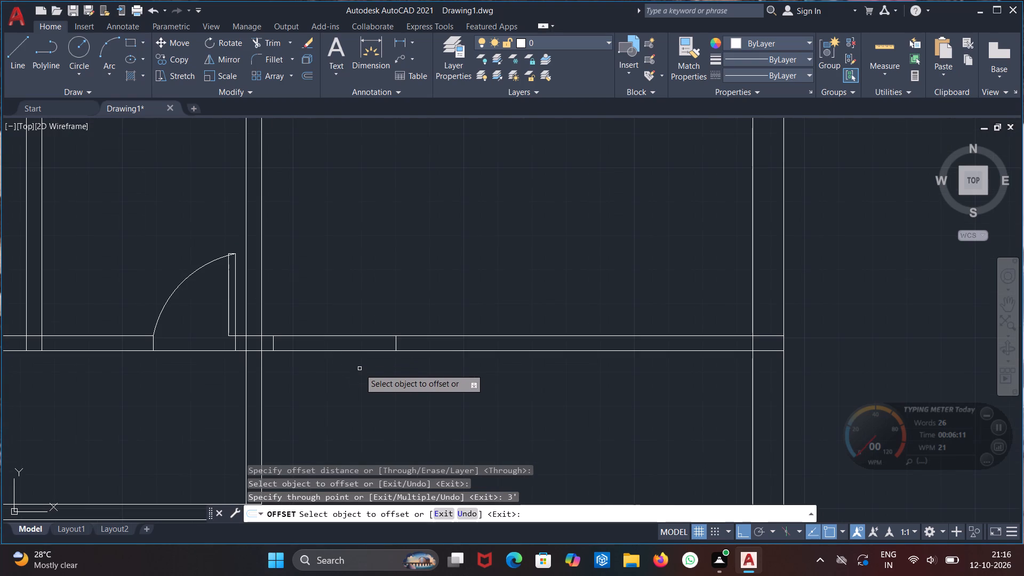
Offset the jamb line beside the central wall 2' to the right for the opening's other jamb.
{"action": "left_click", "coordinate": [273, 346]}
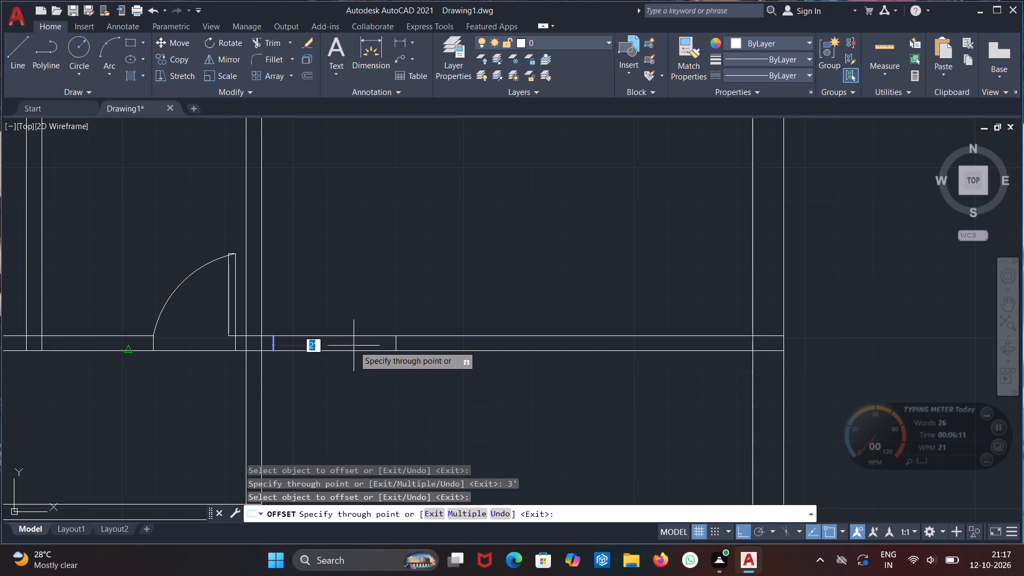
{"action": "key", "text": "2"}
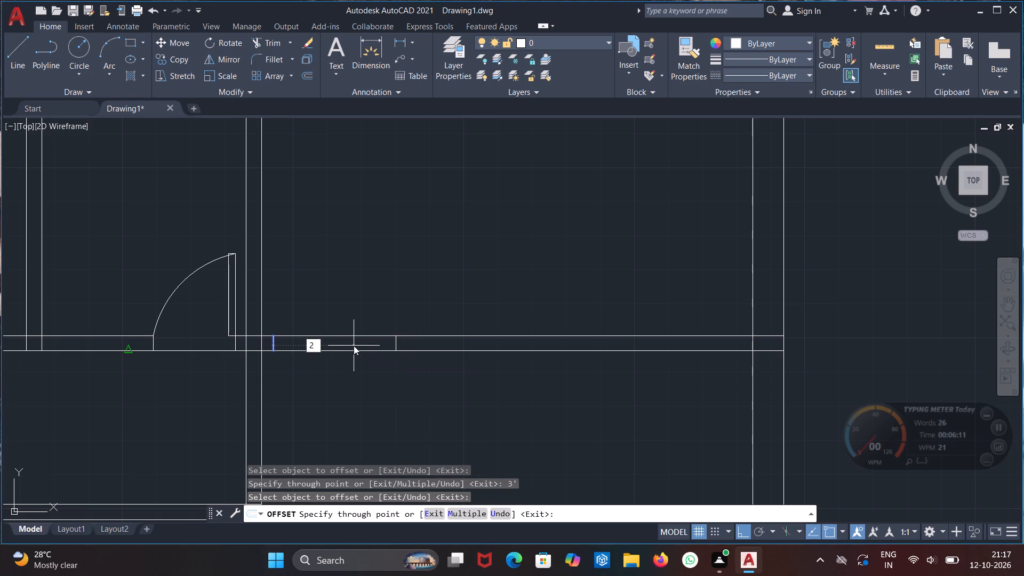
{"action": "key", "text": "apostrophe"}
{"action": "key", "text": "Return"}
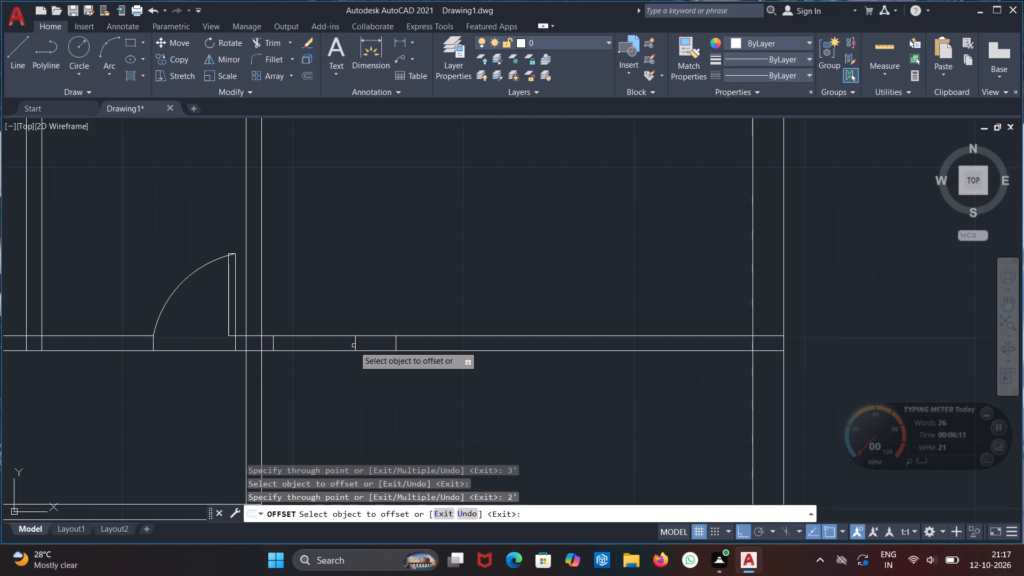
{"action": "key", "text": "Escape"}
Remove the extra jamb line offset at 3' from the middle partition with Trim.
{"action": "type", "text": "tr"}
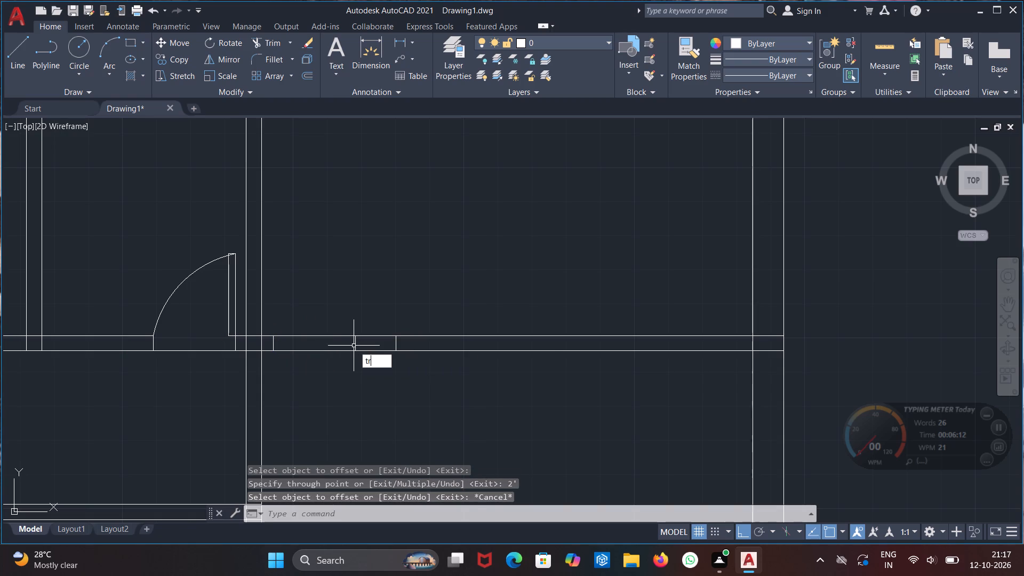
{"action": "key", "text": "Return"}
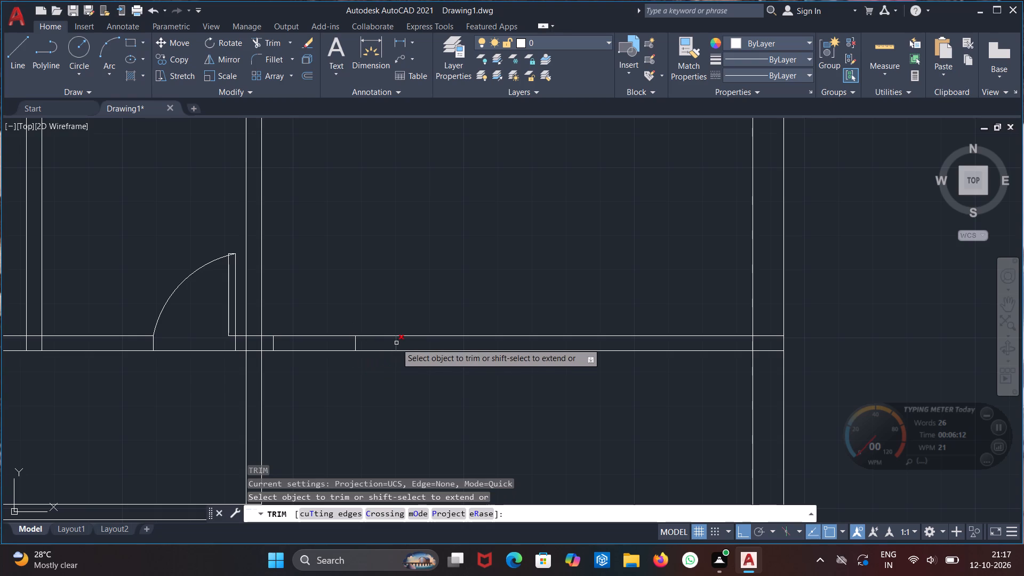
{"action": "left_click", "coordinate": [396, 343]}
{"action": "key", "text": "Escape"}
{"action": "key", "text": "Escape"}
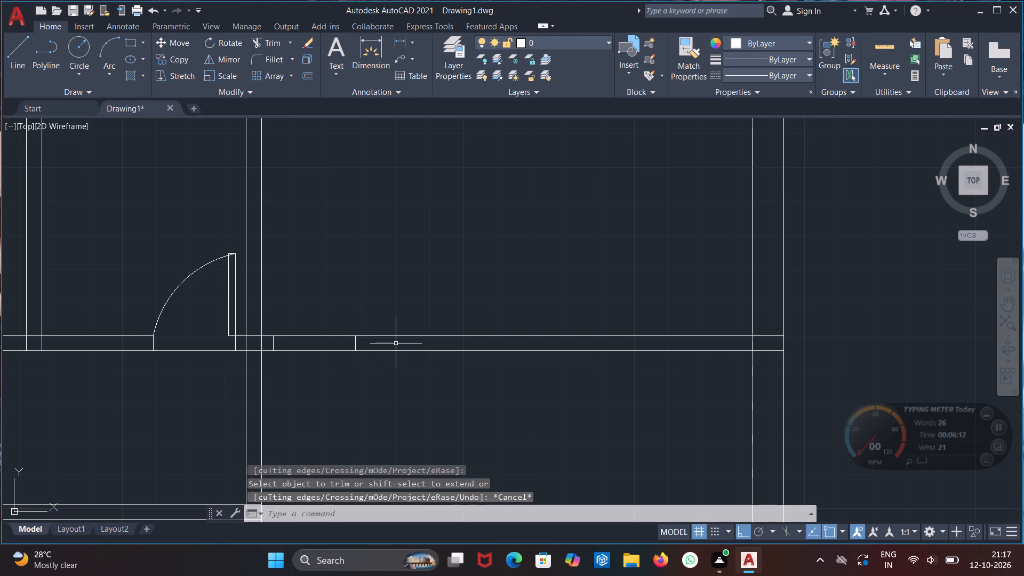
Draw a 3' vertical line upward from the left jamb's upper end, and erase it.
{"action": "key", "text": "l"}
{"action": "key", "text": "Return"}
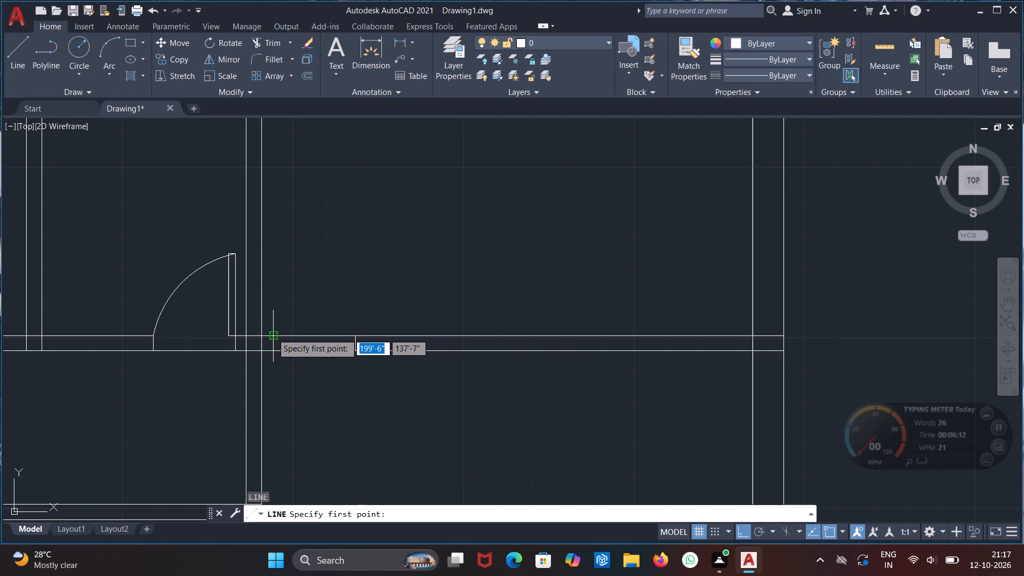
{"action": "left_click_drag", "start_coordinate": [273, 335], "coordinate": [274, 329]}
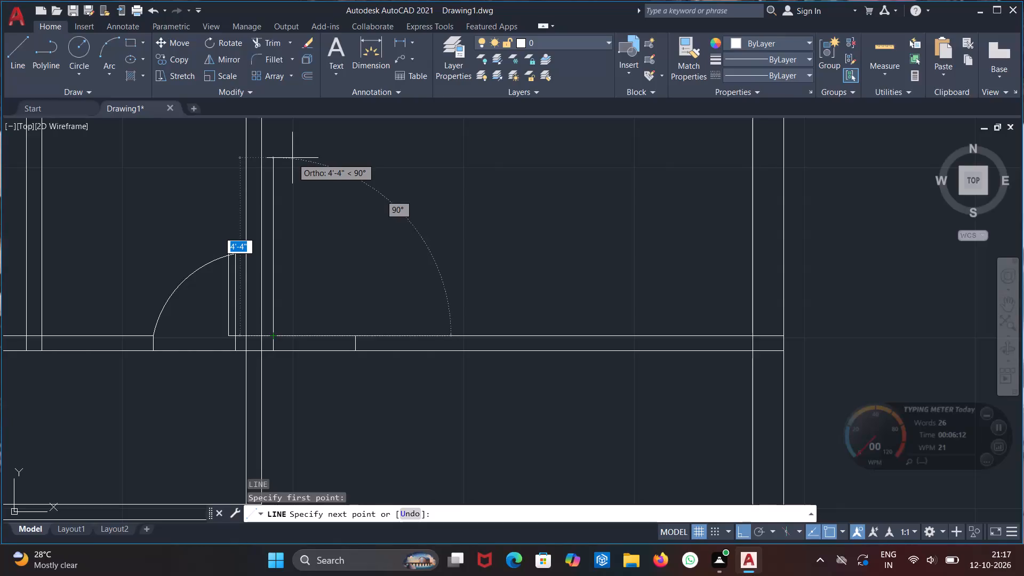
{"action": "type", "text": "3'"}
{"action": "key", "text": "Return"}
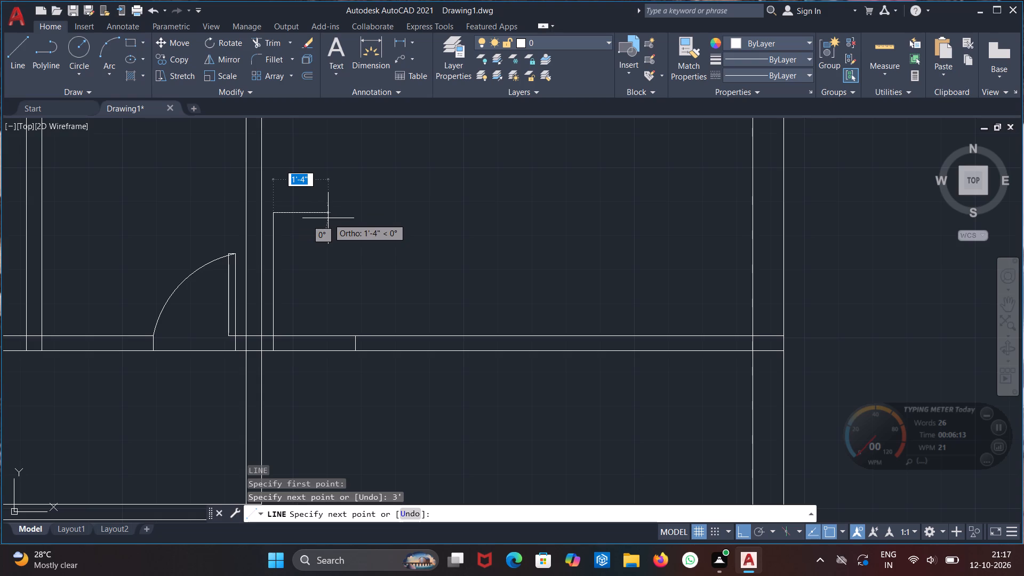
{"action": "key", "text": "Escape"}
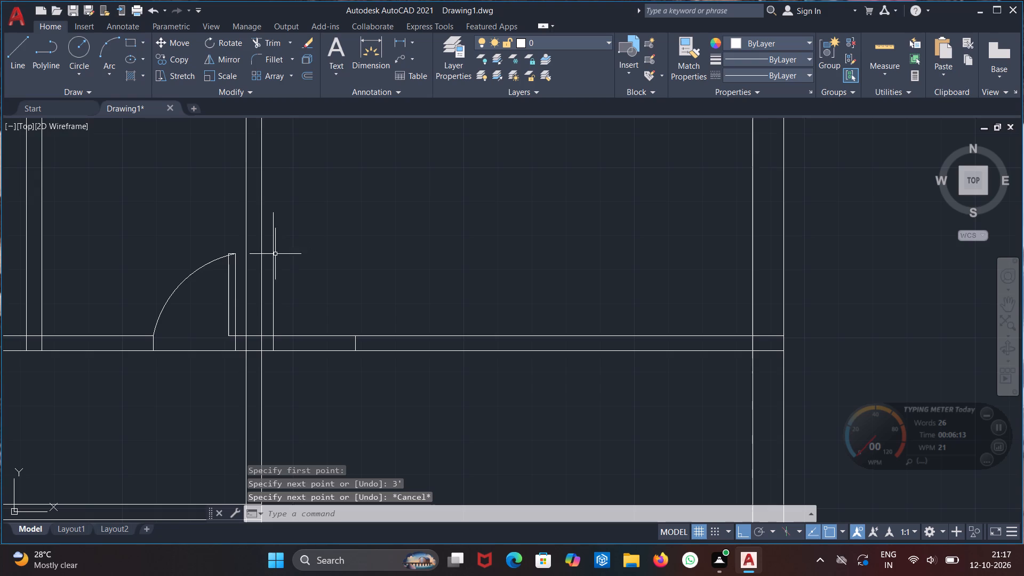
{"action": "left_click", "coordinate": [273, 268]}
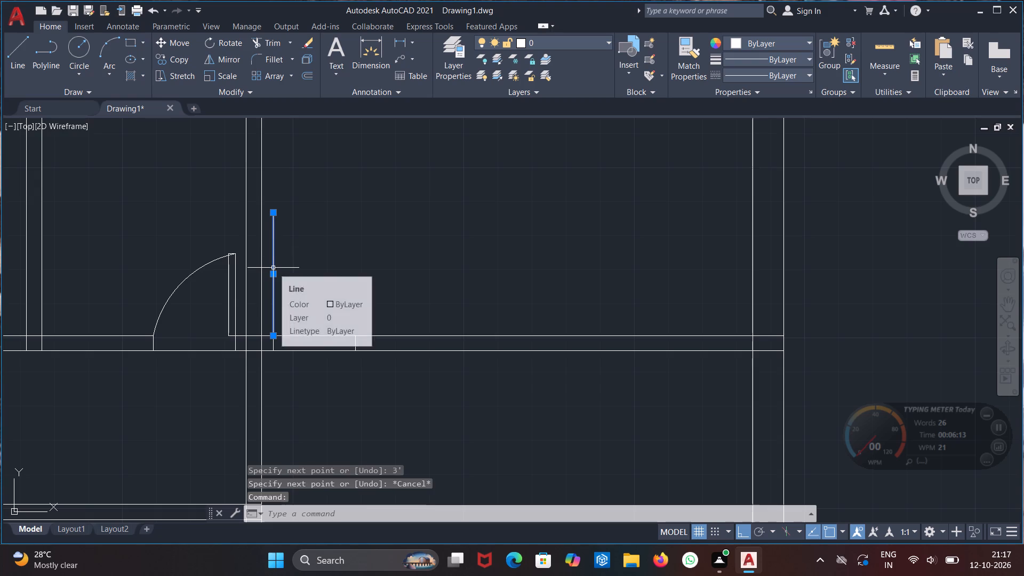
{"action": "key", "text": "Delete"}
Draw a door leaf from the opening's left jamb beside the central wall, 2' high and 2" wide, its right side running down past the partition.
{"action": "key", "text": "l"}
{"action": "key", "text": "Return"}
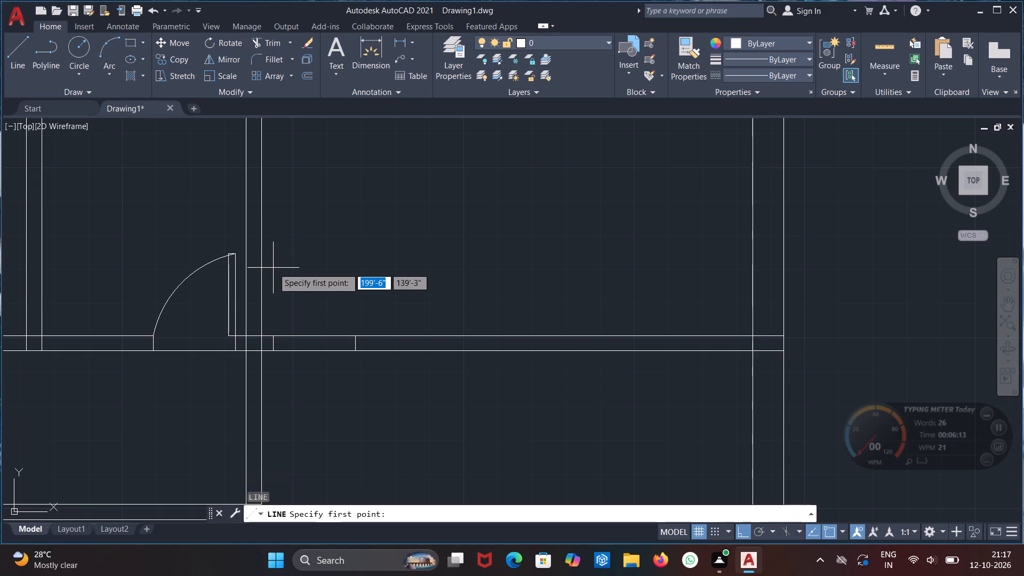
{"action": "left_click_drag", "start_coordinate": [273, 336], "coordinate": [273, 329]}
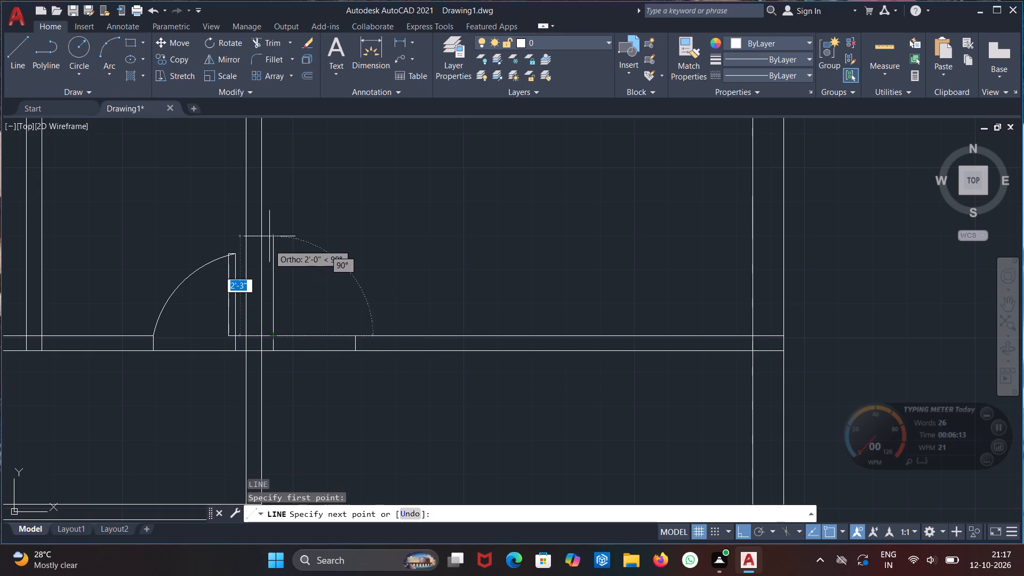
{"action": "key", "text": "2"}
{"action": "key", "text": "apostrophe"}
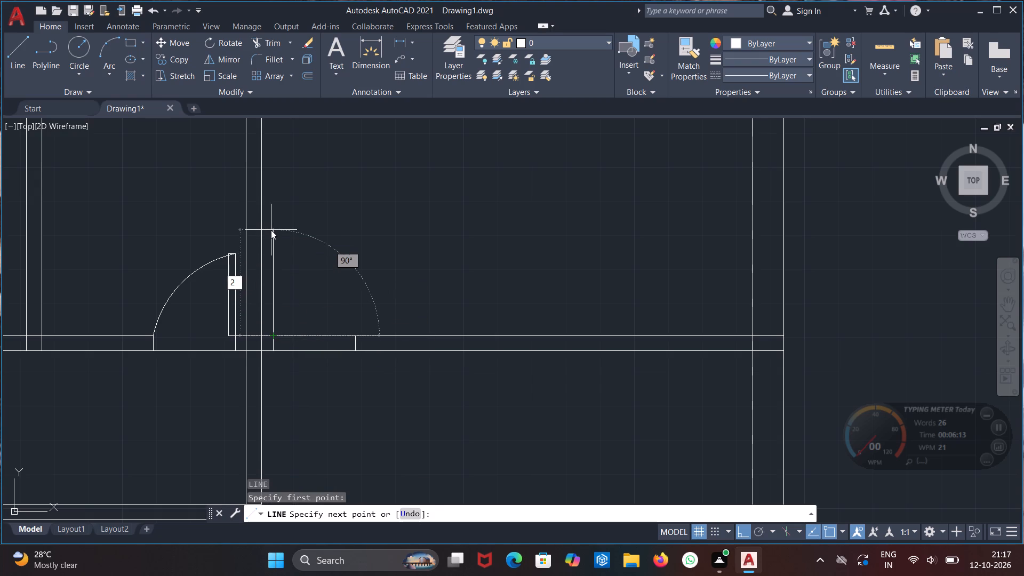
{"action": "key", "text": "Return"}
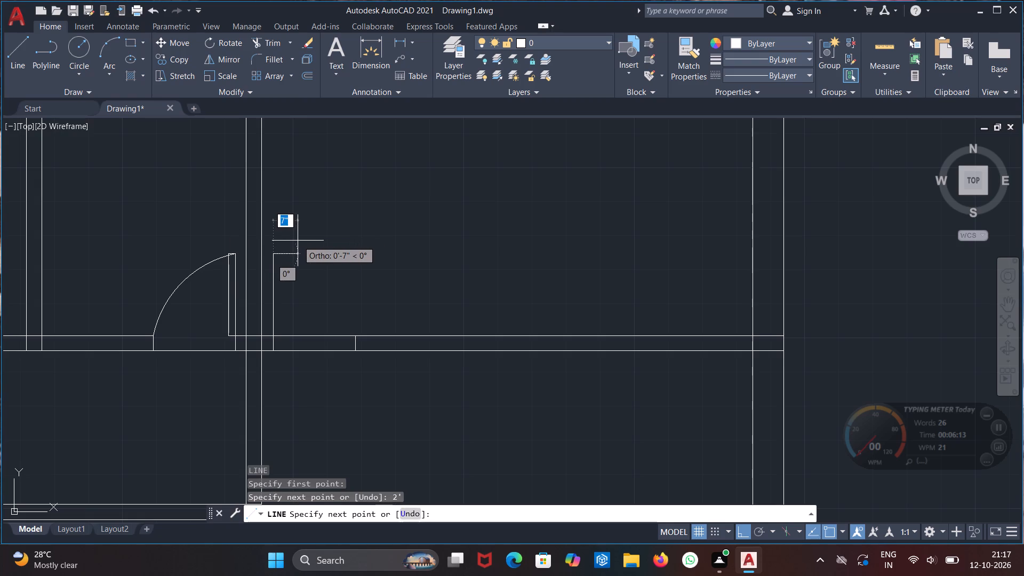
{"action": "key", "text": "2"}
{"action": "key", "text": "shift+quotedbl"}
{"action": "key", "text": "Return"}
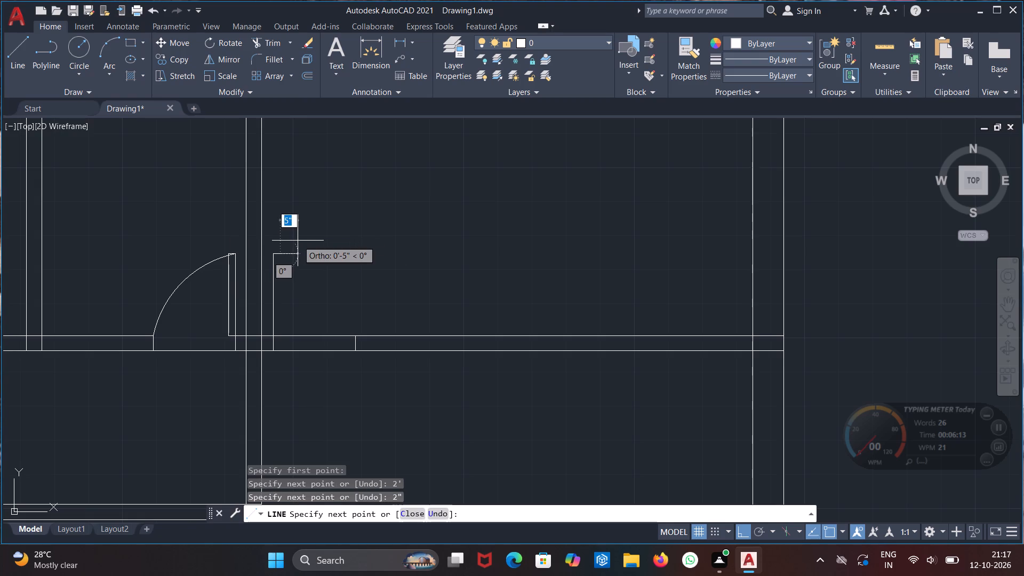
{"action": "left_click", "coordinate": [280, 399]}
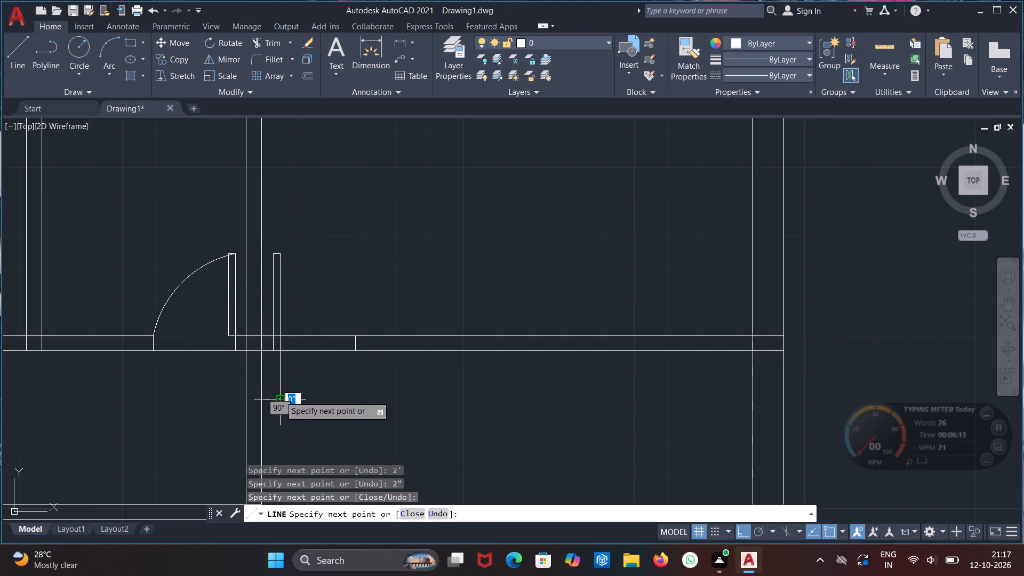
{"action": "key", "text": "Escape"}
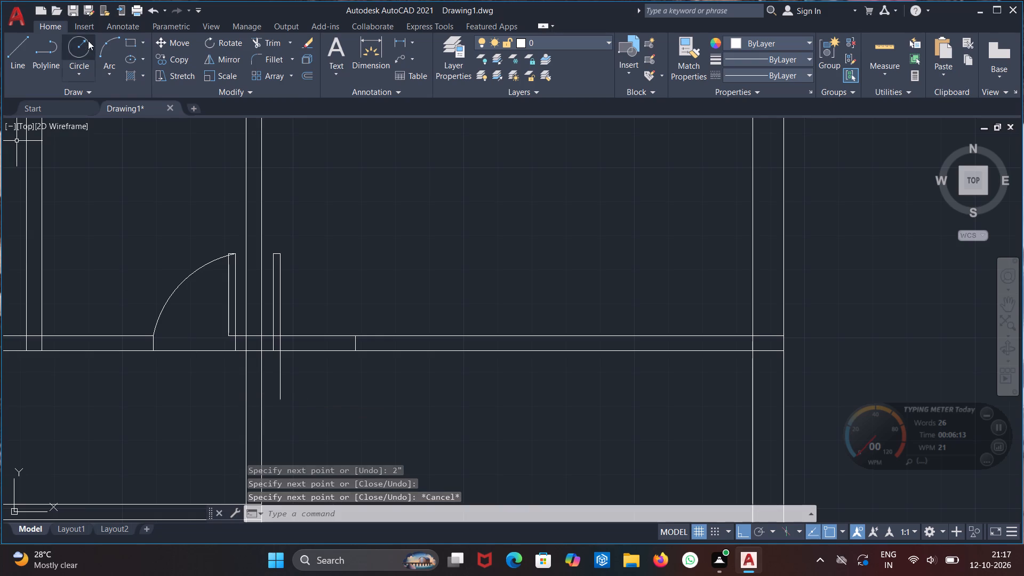
Draw a 3-point swing arc from the opening's right jamb up to the new door leaf's upper-left corner.
{"action": "left_click", "coordinate": [102, 60]}
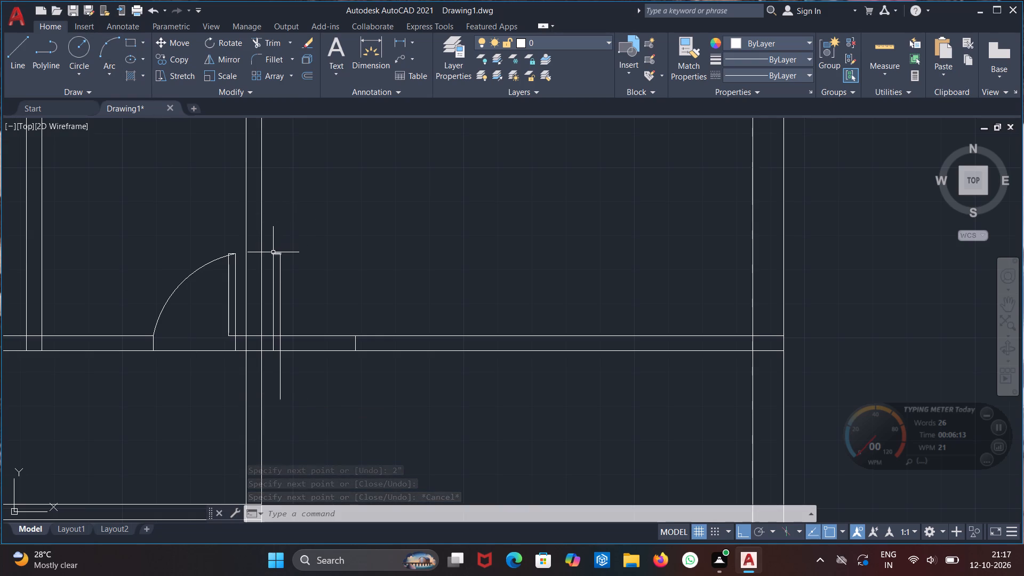
{"action": "left_click", "coordinate": [274, 253]}
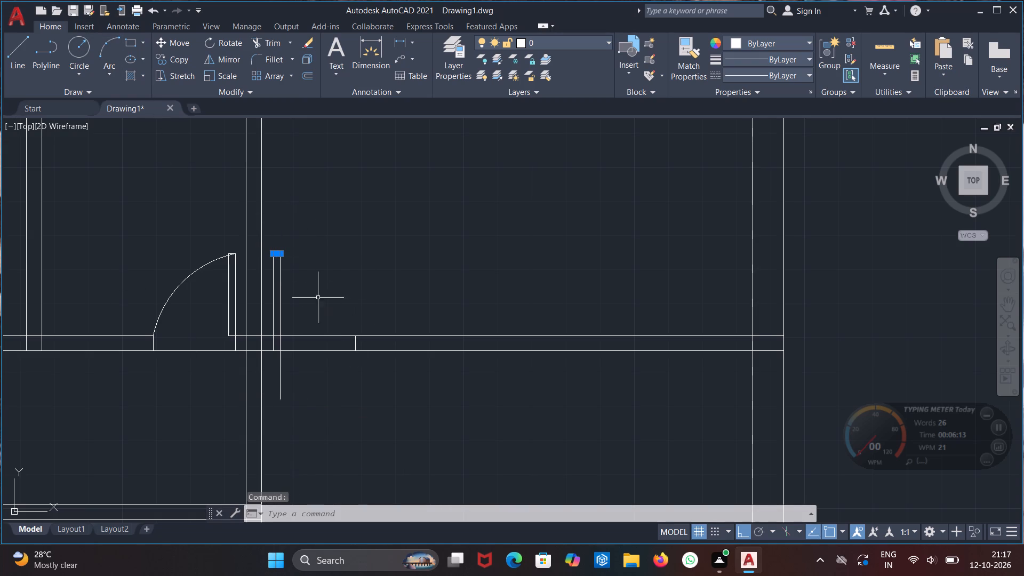
{"action": "scroll", "coordinate": [265, 276], "scroll_direction": "up", "scroll_amount": 2}
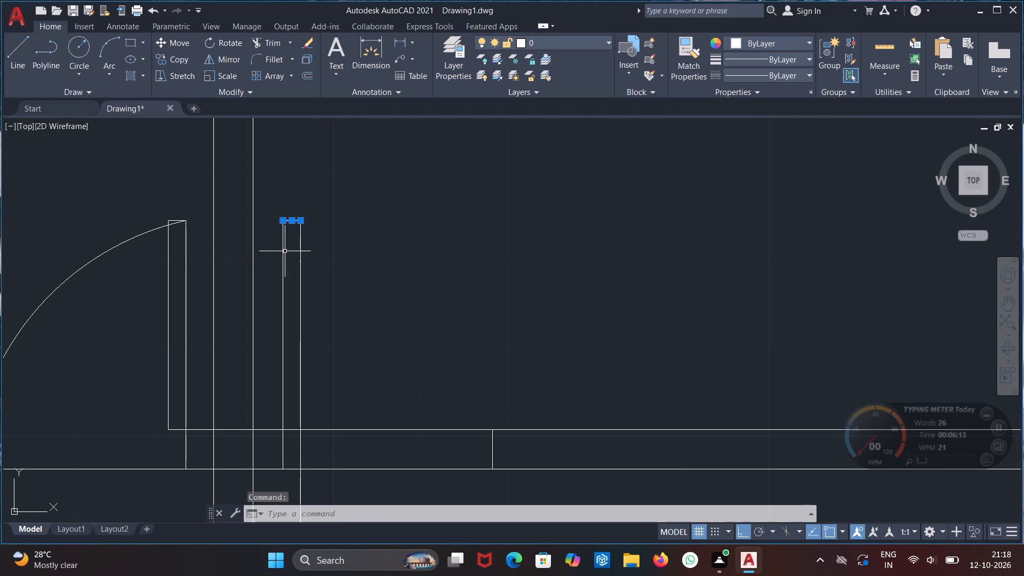
{"action": "key", "text": "Escape"}
{"action": "key", "text": "Escape"}
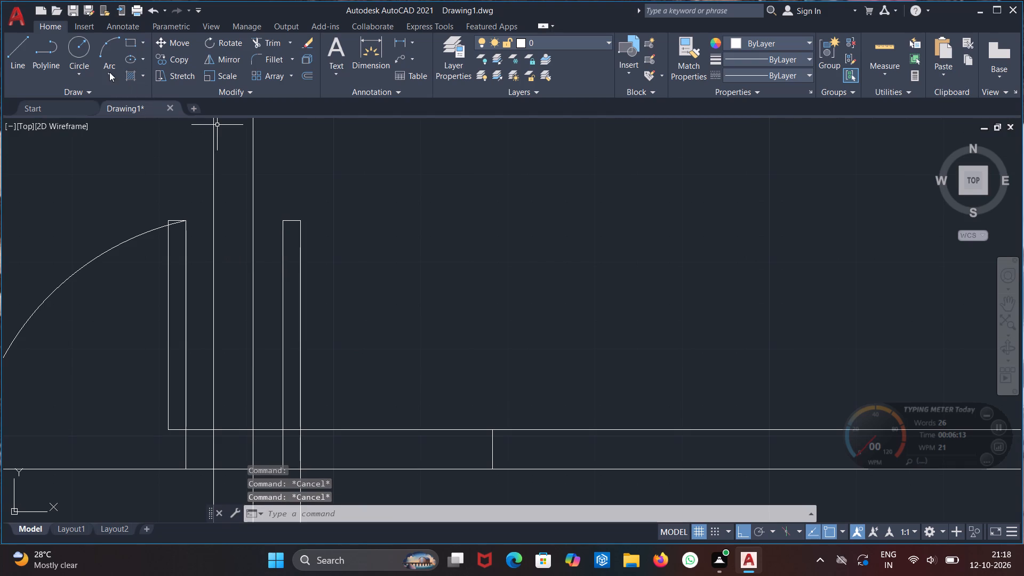
{"action": "left_click", "coordinate": [109, 71]}
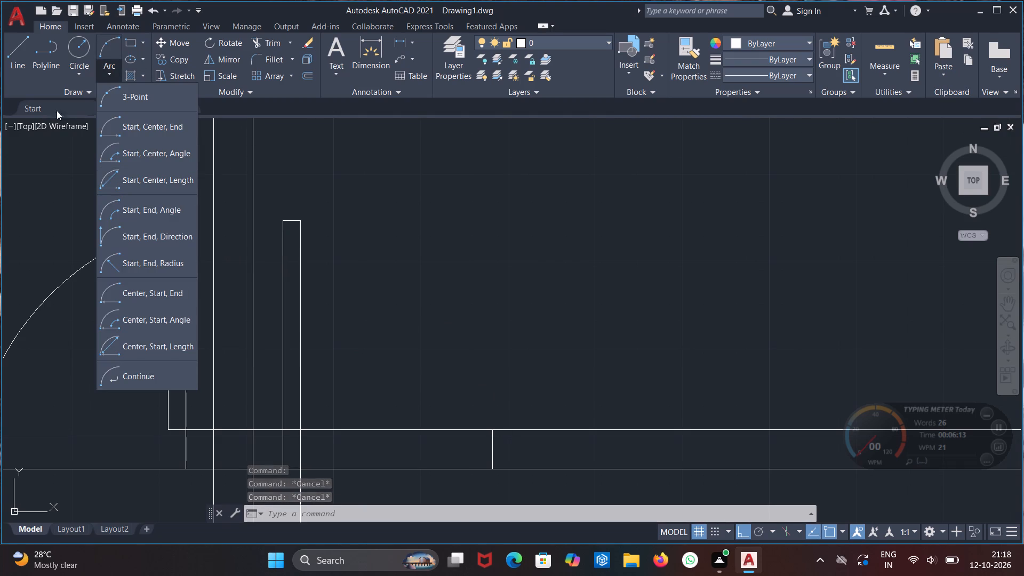
{"action": "left_click", "coordinate": [107, 91]}
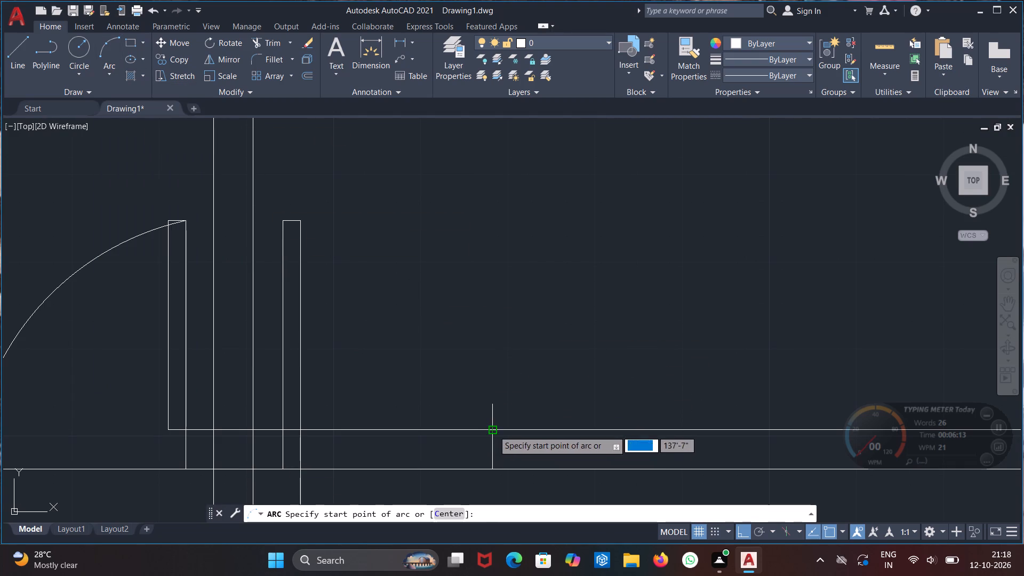
{"action": "left_click", "coordinate": [493, 430]}
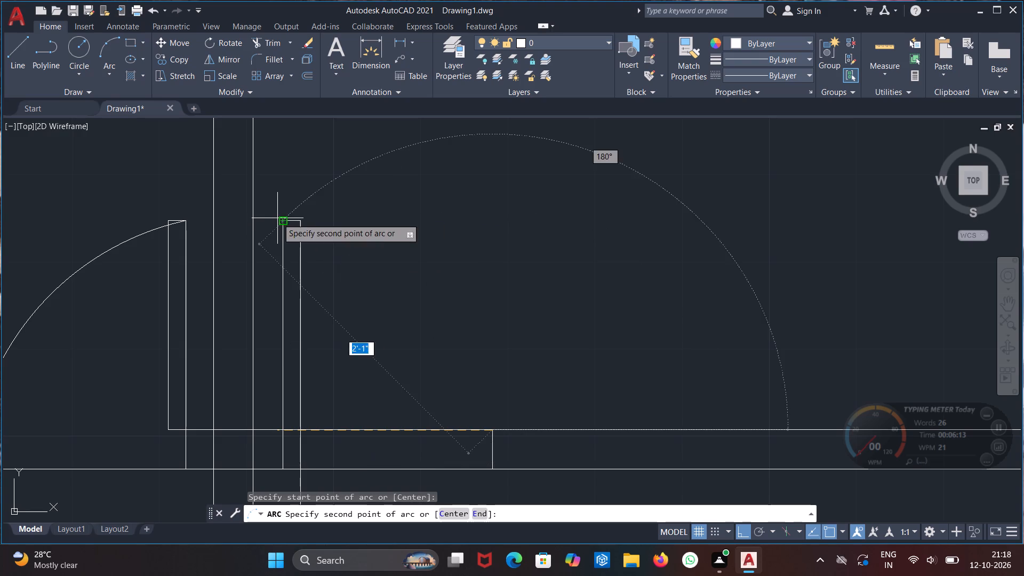
{"action": "left_click", "coordinate": [277, 219]}
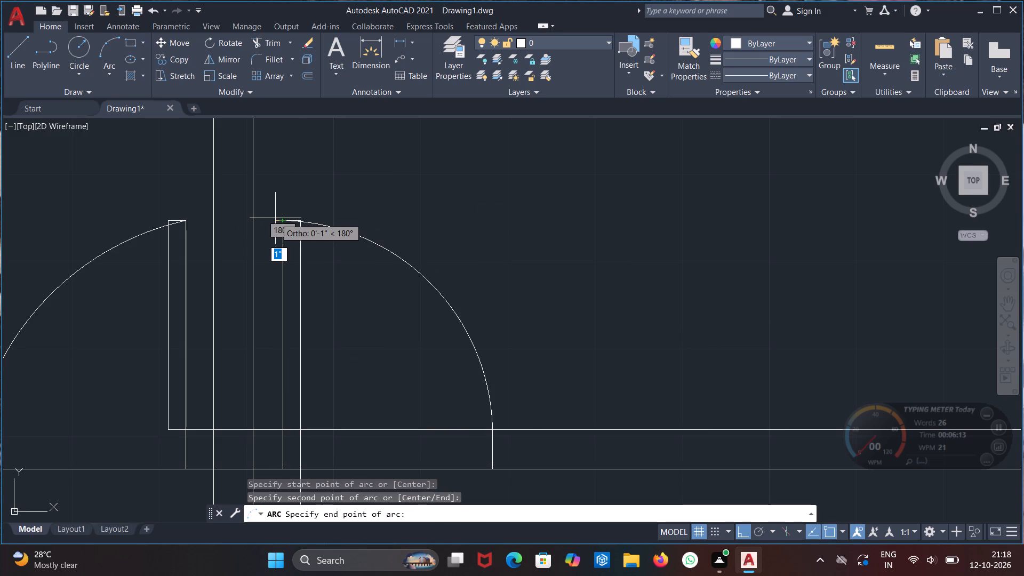
{"action": "left_click", "coordinate": [275, 218]}
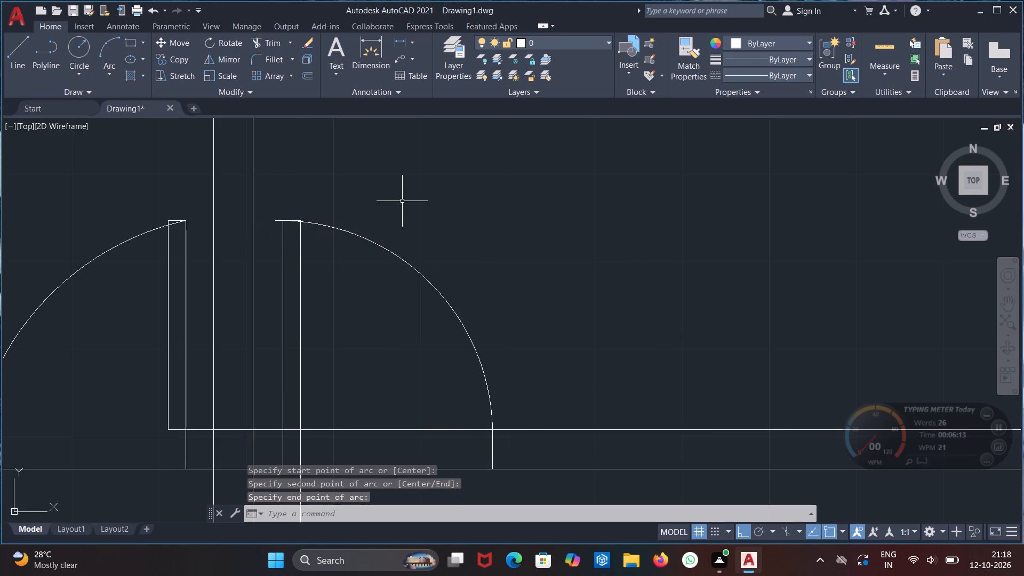
{"action": "key", "text": "Escape"}
Trim the swing arc's short overshoot beyond the door leaf's upper-left corner.
{"action": "key", "text": "t"}
{"action": "key", "text": "r"}
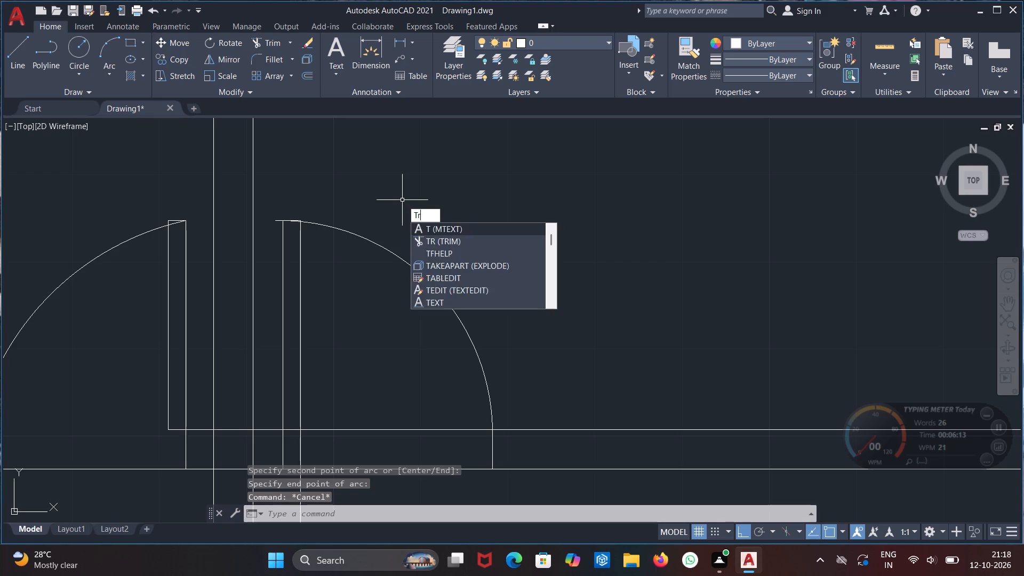
{"action": "key", "text": "Return"}
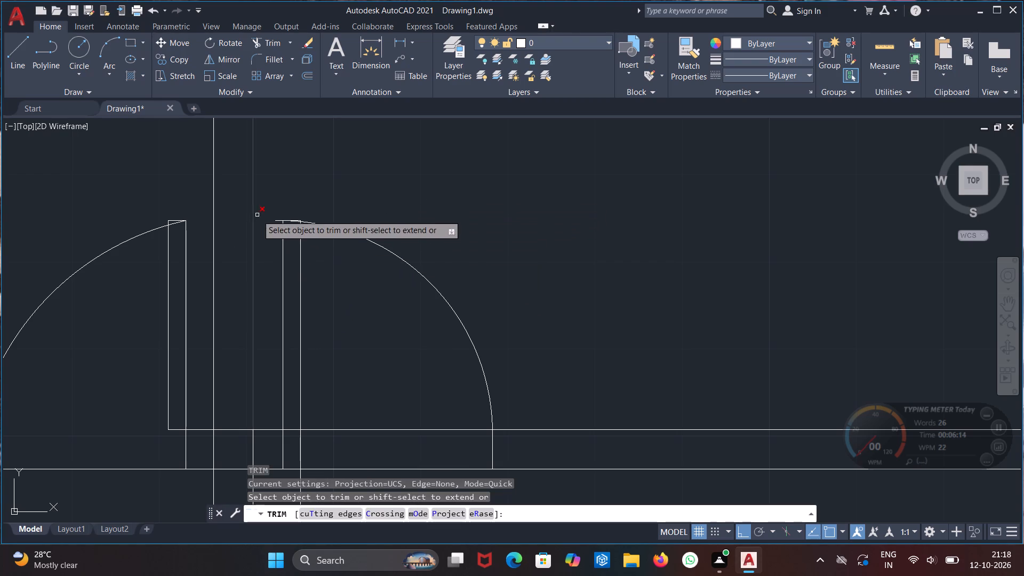
{"action": "scroll", "coordinate": [266, 214], "scroll_direction": "up", "scroll_amount": 3}
{"action": "left_click", "coordinate": [279, 231]}
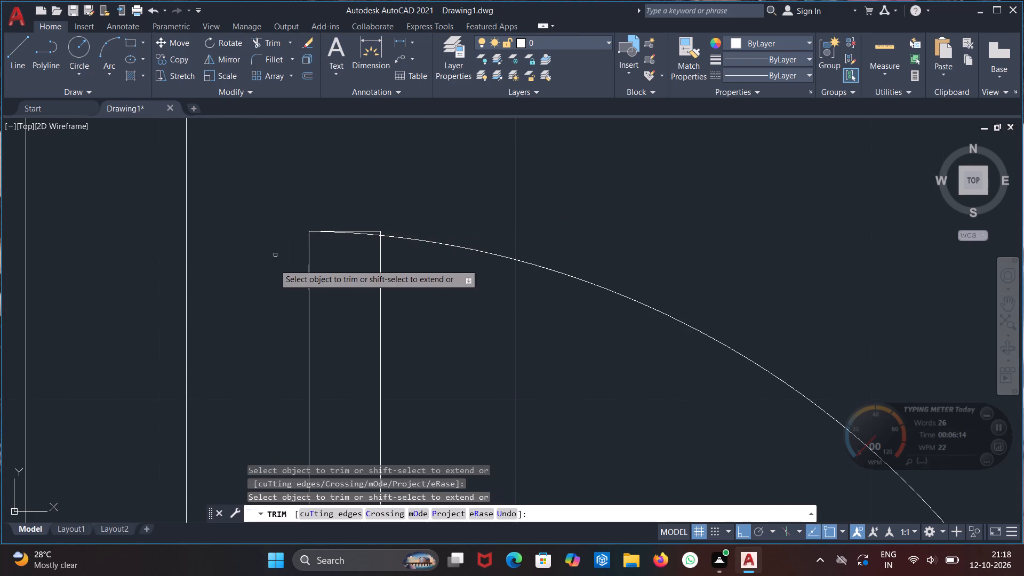
Trim the partition's upper line across the door opening and the leaf's right side where it extends below that line.
{"action": "scroll", "coordinate": [273, 282], "scroll_direction": "down", "scroll_amount": 5}
{"action": "middle_click_drag", "start_coordinate": [321, 319], "coordinate": [325, 235]}
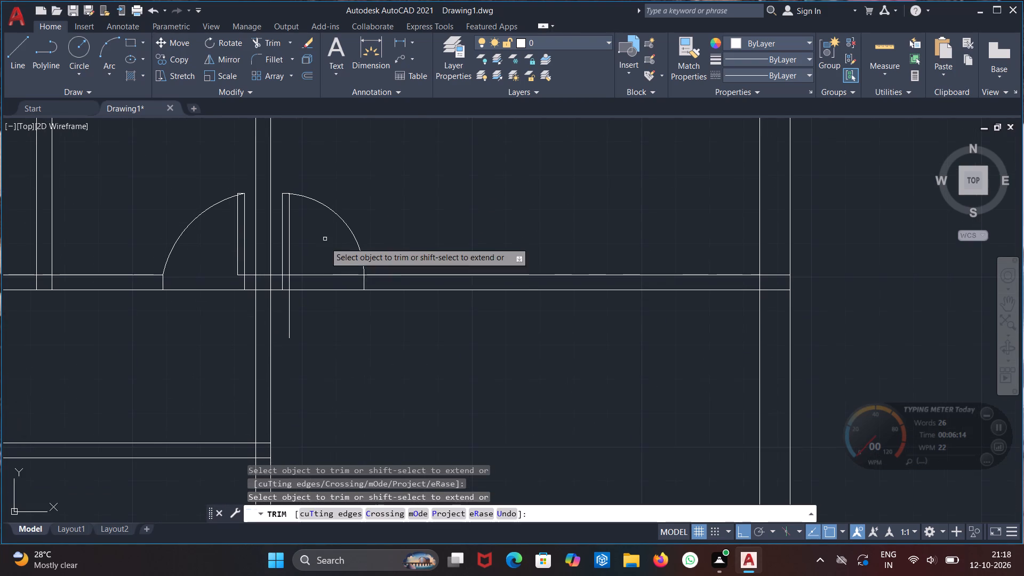
{"action": "left_click", "coordinate": [317, 273]}
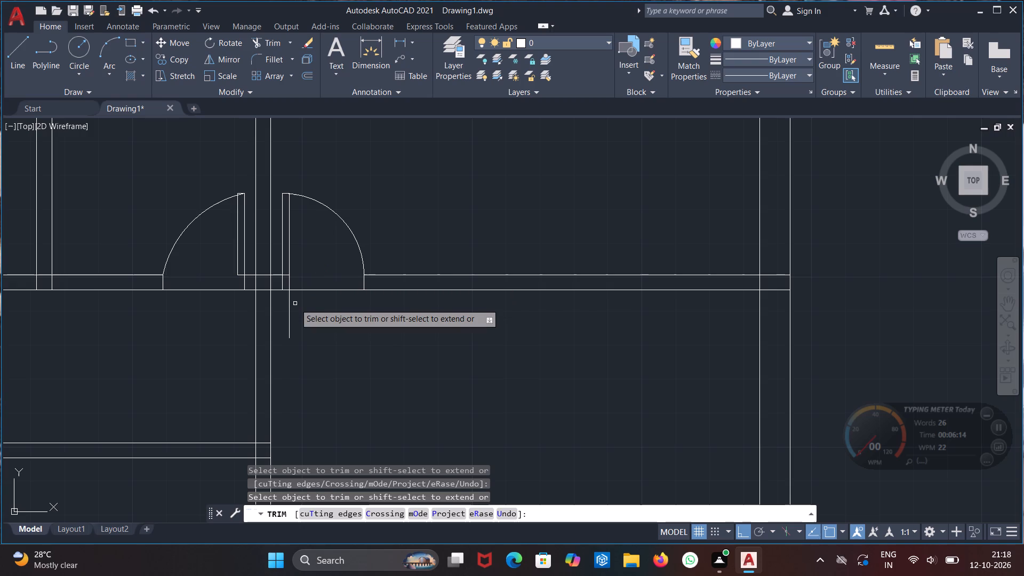
{"action": "left_click", "coordinate": [289, 314]}
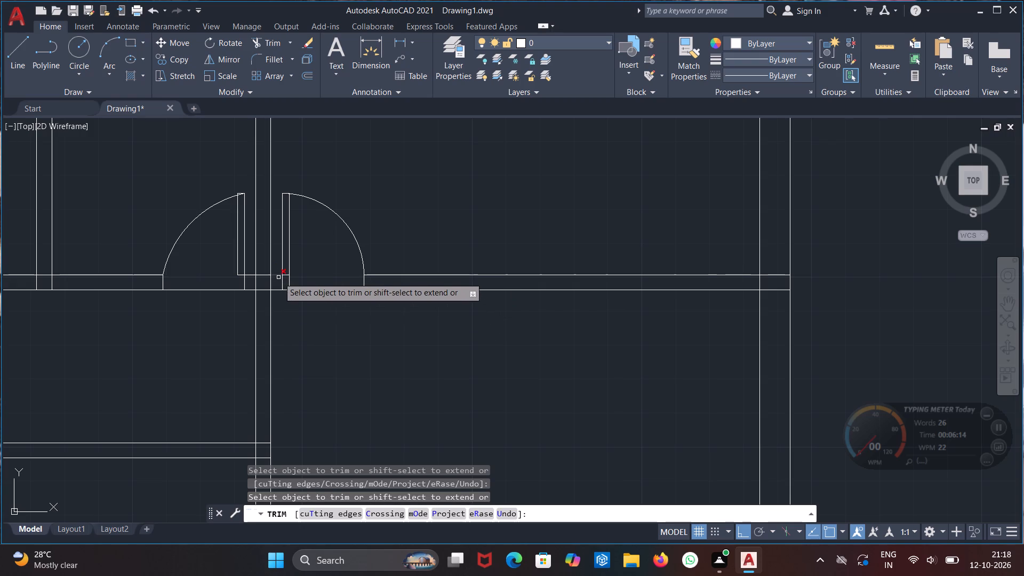
{"action": "left_click", "coordinate": [287, 284]}
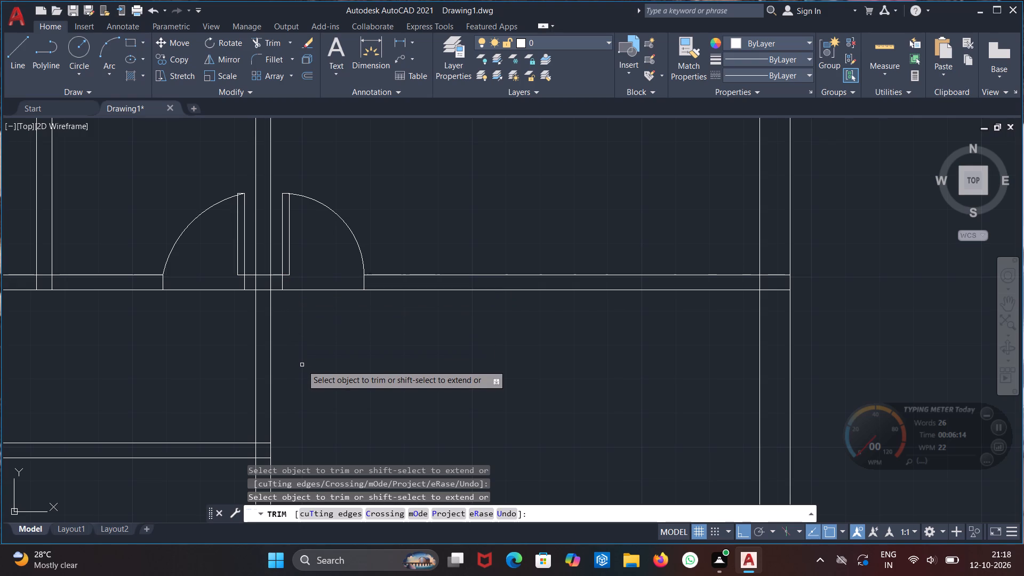
{"action": "scroll", "coordinate": [302, 364], "scroll_direction": "down", "scroll_amount": 1}
{"action": "middle_click_drag", "start_coordinate": [302, 365], "coordinate": [308, 313]}
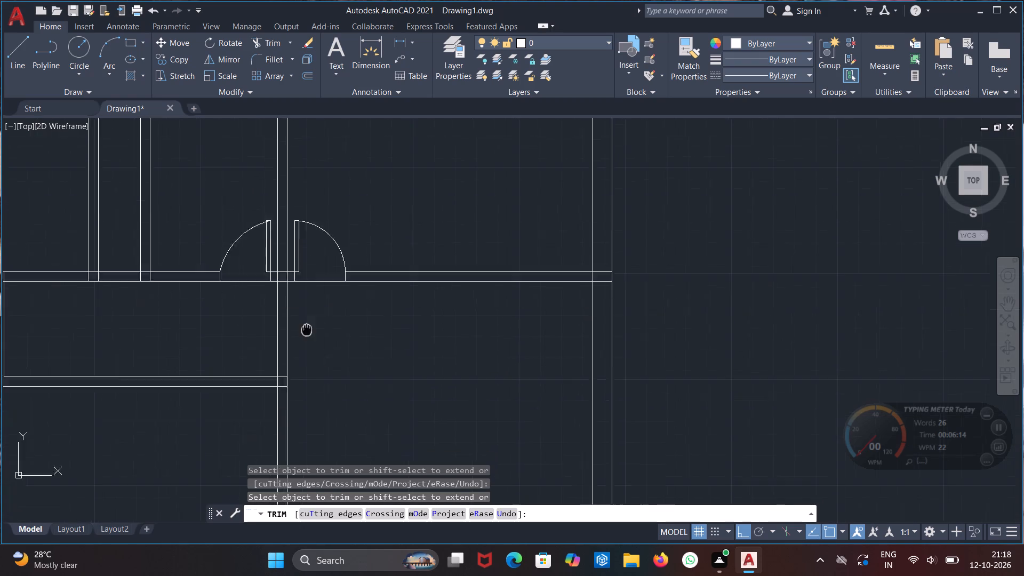
{"action": "middle_click_drag", "start_coordinate": [308, 313], "coordinate": [297, 201]}
{"action": "scroll", "coordinate": [201, 314], "scroll_direction": "down", "scroll_amount": 1}
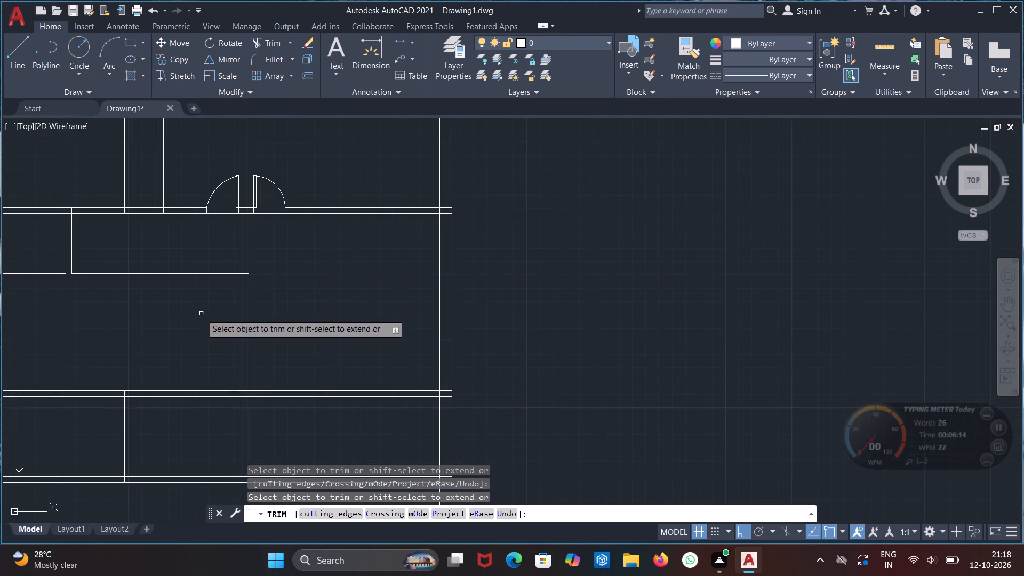
{"action": "middle_click_drag", "start_coordinate": [197, 319], "coordinate": [321, 297]}
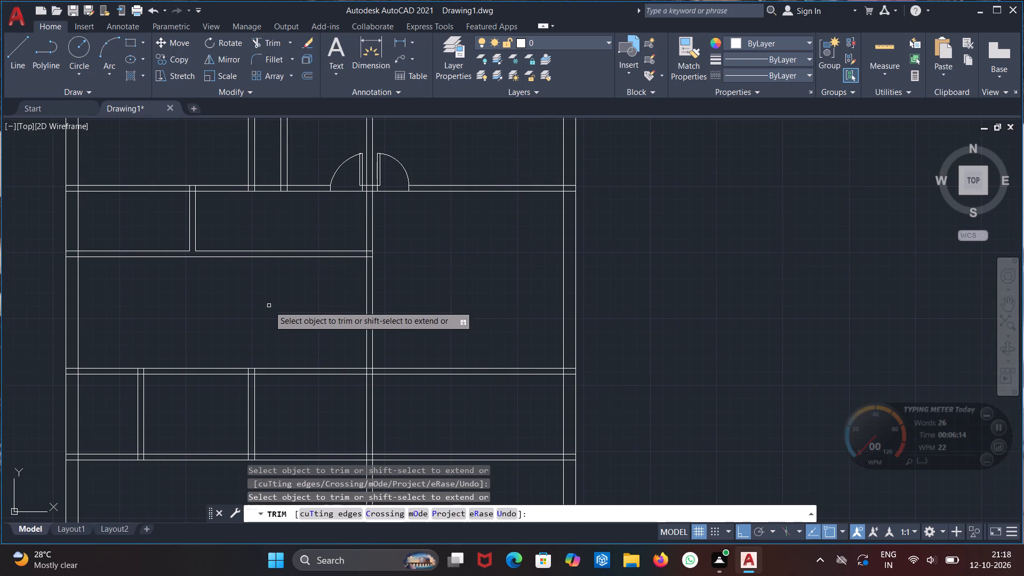
{"action": "middle_click_drag", "start_coordinate": [151, 226], "coordinate": [242, 246]}
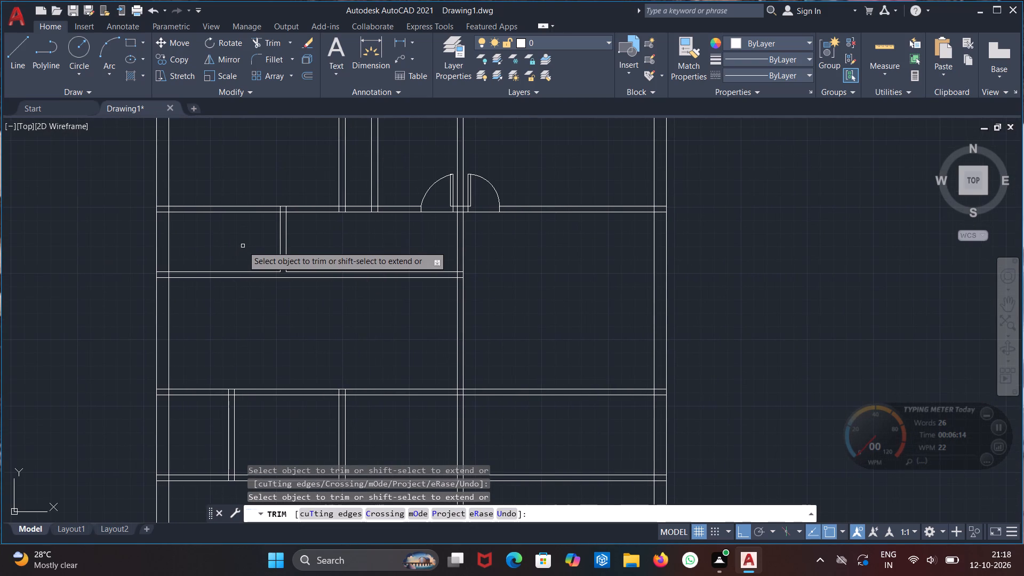
{"action": "key", "text": "Escape"}
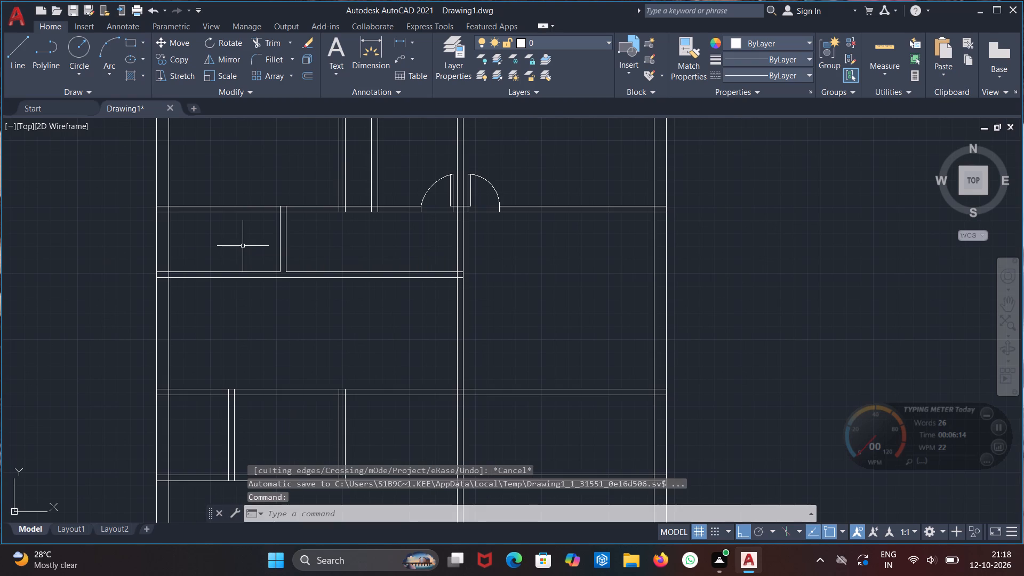
Draw a short vertical line across the horizontal partition, just left of the short partition that divides the two rooms below.
{"action": "key", "text": "l"}
{"action": "key", "text": "Return"}
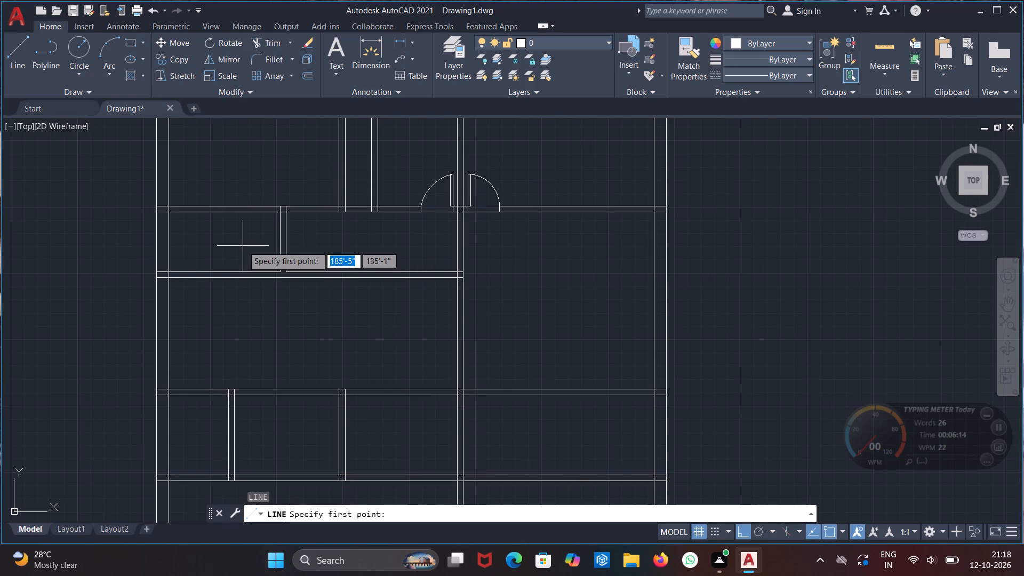
{"action": "scroll", "coordinate": [267, 201], "scroll_direction": "up", "scroll_amount": 2}
{"action": "left_click", "coordinate": [279, 205]}
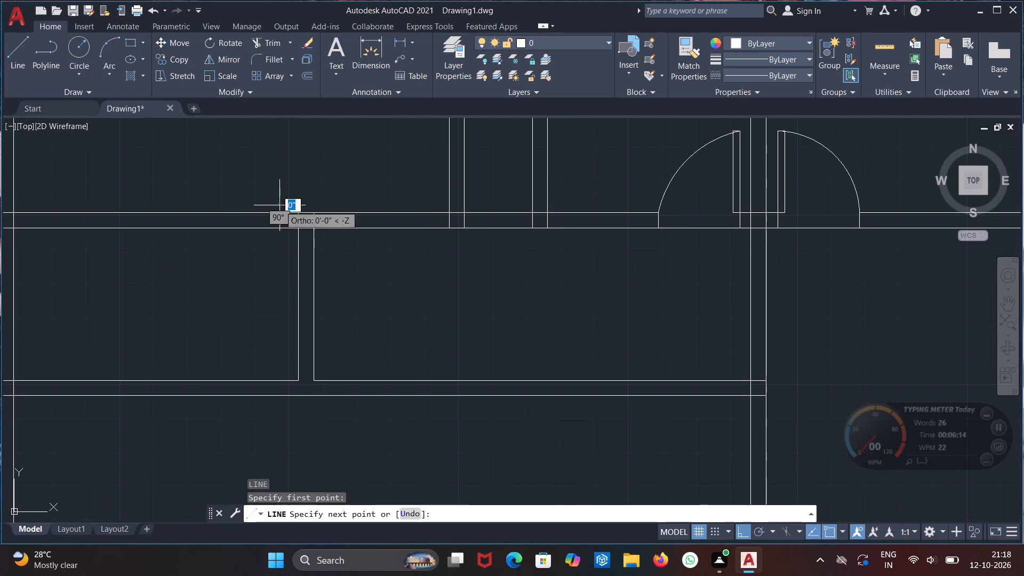
{"action": "left_click", "coordinate": [287, 265]}
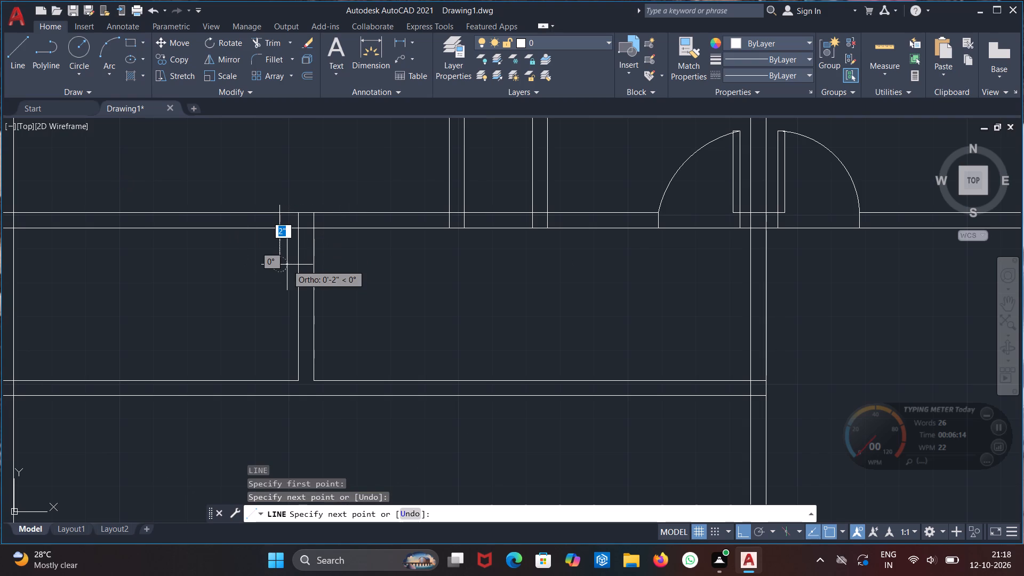
{"action": "key", "text": "Escape"}
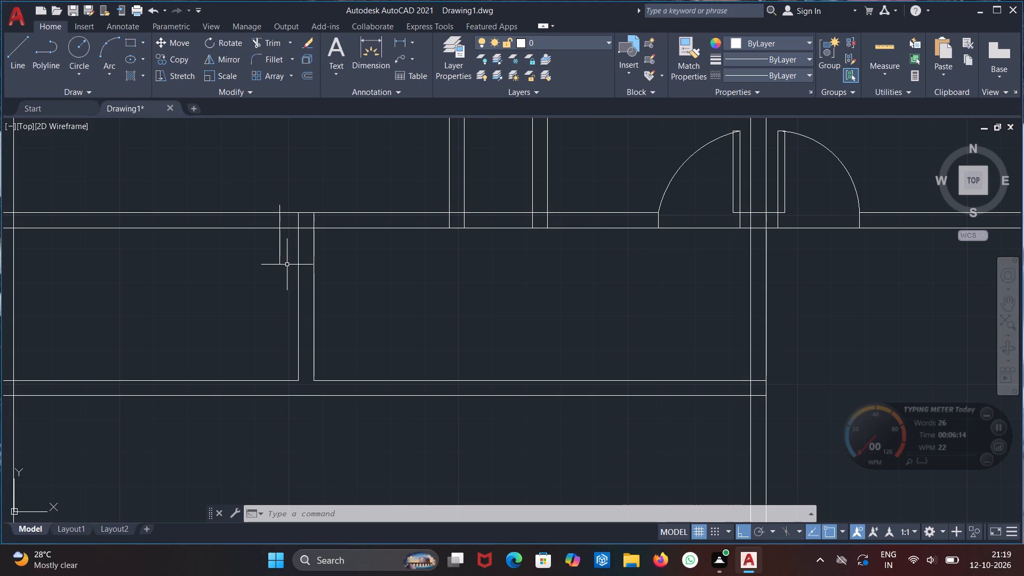
Trim the new vertical line's overhangs above and below the horizontal partition so it forms a door jamb.
{"action": "type", "text": "tr"}
{"action": "key", "text": "Return"}
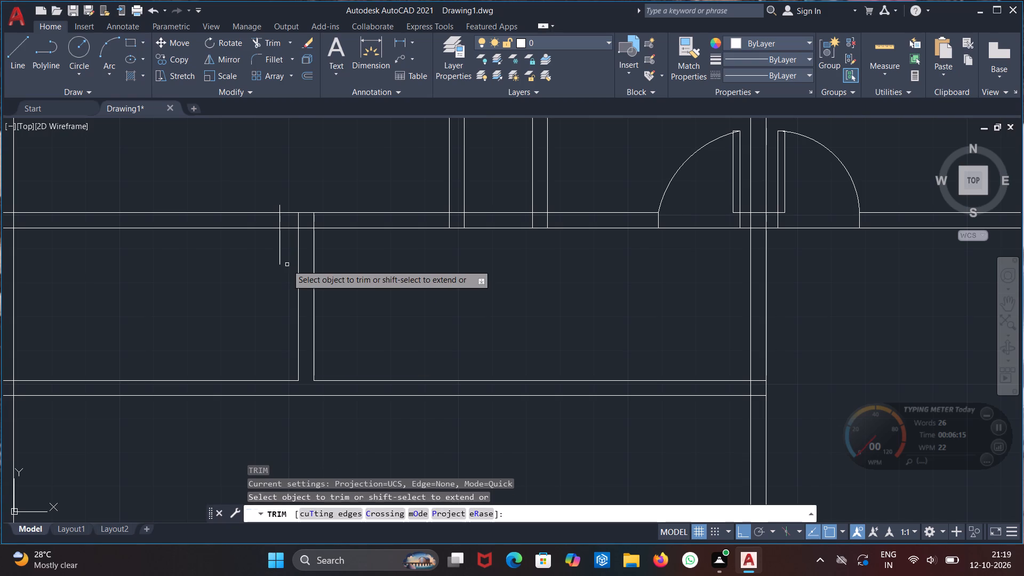
{"action": "left_click", "coordinate": [281, 251]}
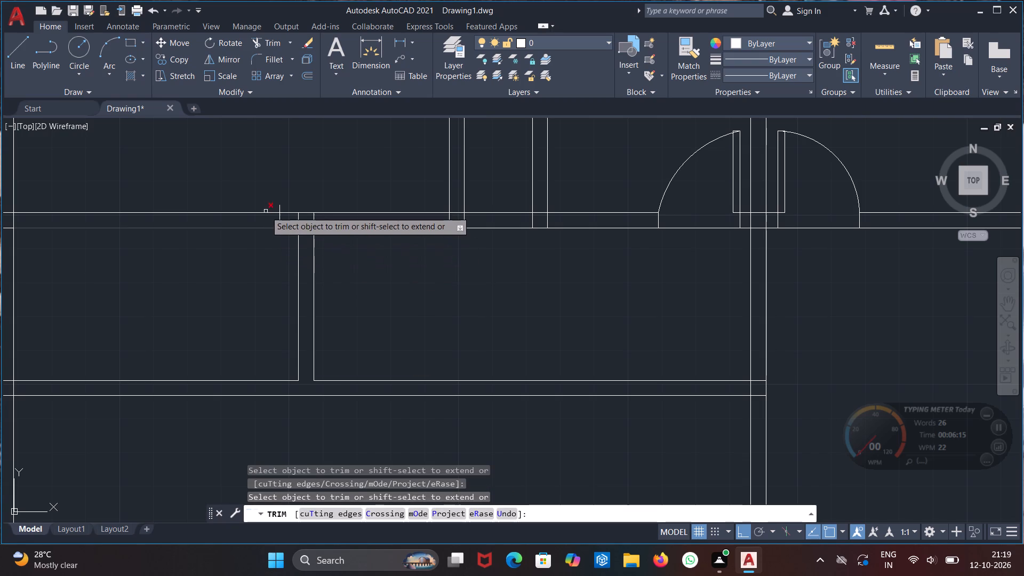
{"action": "left_click", "coordinate": [280, 206]}
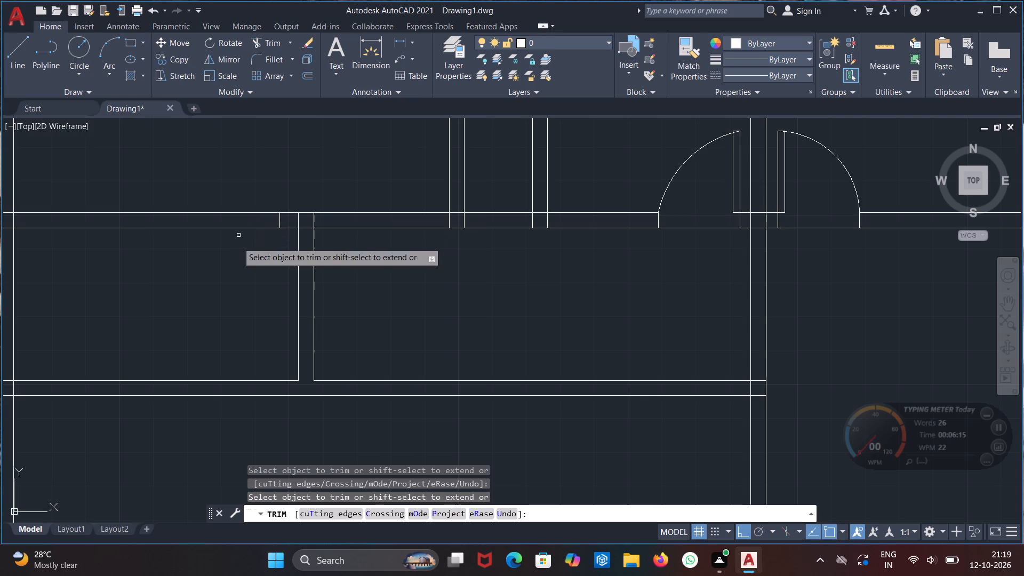
{"action": "key", "text": "Escape"}
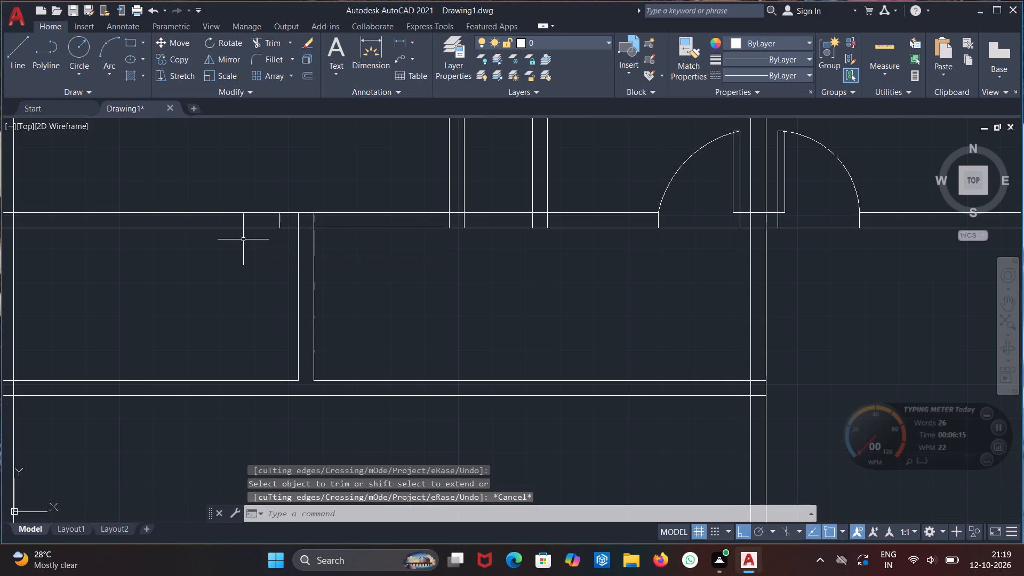
Offset the new door jamb line 2' to the left across the horizontal partition to mark the opening's other jamb.
{"action": "type", "text": "of"}
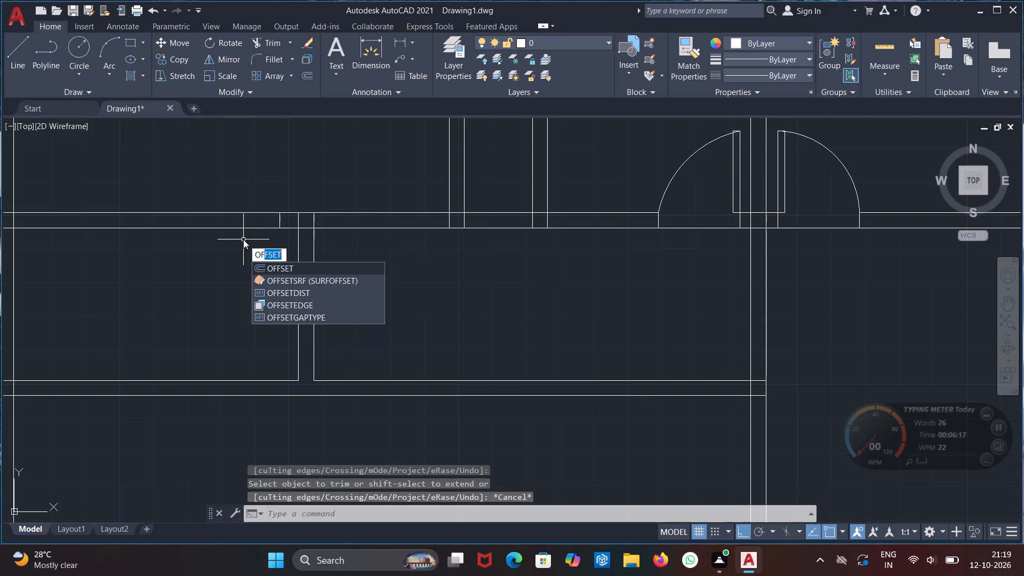
{"action": "key", "text": "Return"}
{"action": "key", "text": "Return"}
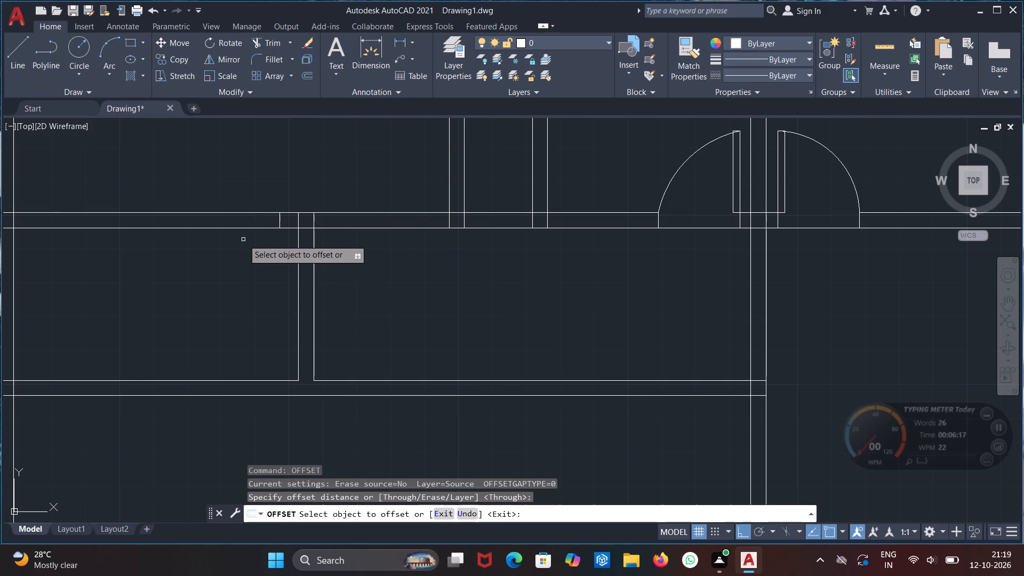
{"action": "left_click", "coordinate": [280, 224]}
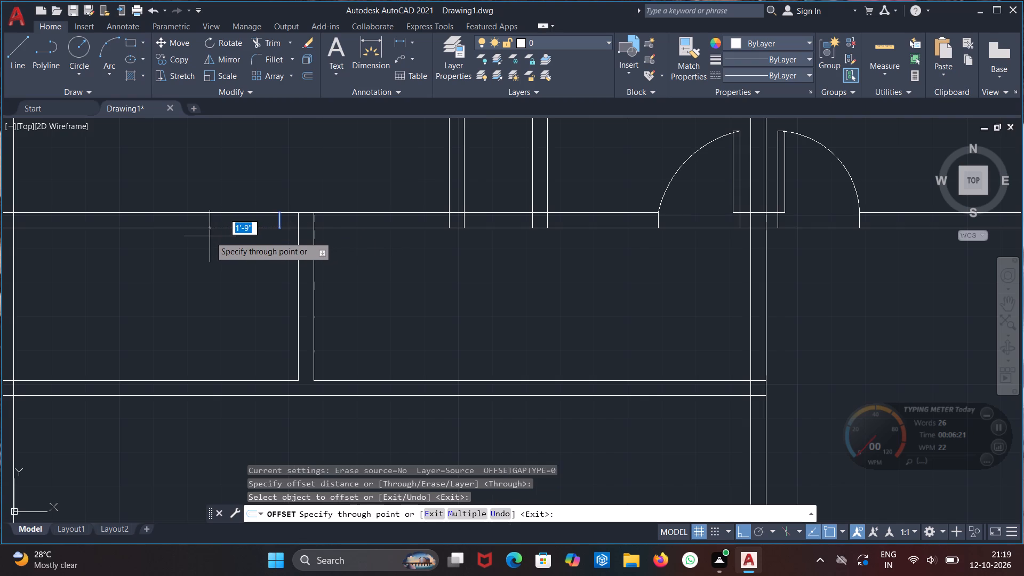
{"action": "key", "text": "2"}
{"action": "key", "text": "apostrophe"}
{"action": "key", "text": "Return"}
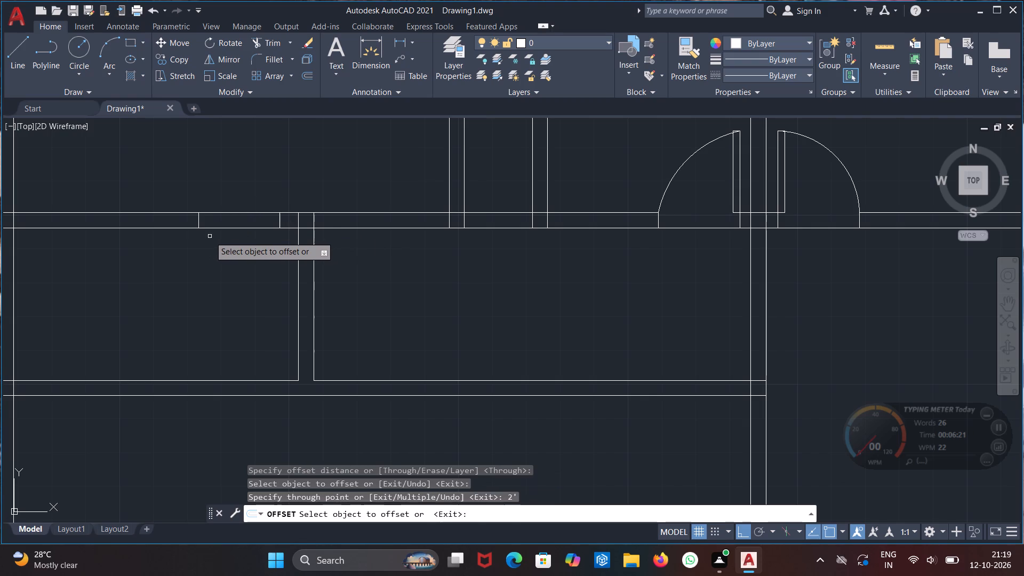
{"action": "key", "text": "Escape"}
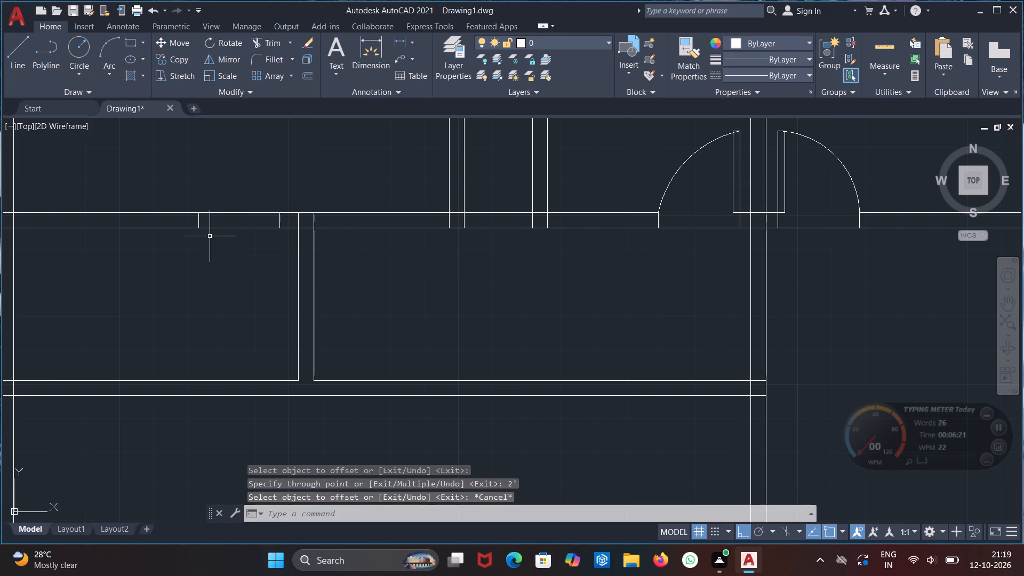
Draw the door leaf from the right jamb's lower end: 2' down, 2" left, then back up past the partition.
{"action": "key", "text": "l"}
{"action": "key", "text": "Return"}
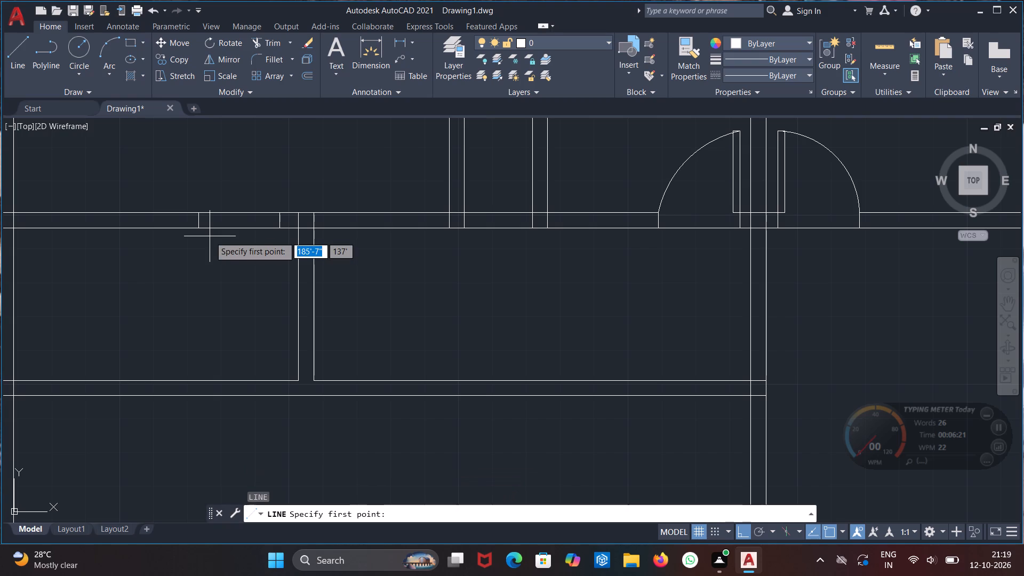
{"action": "left_click", "coordinate": [278, 227]}
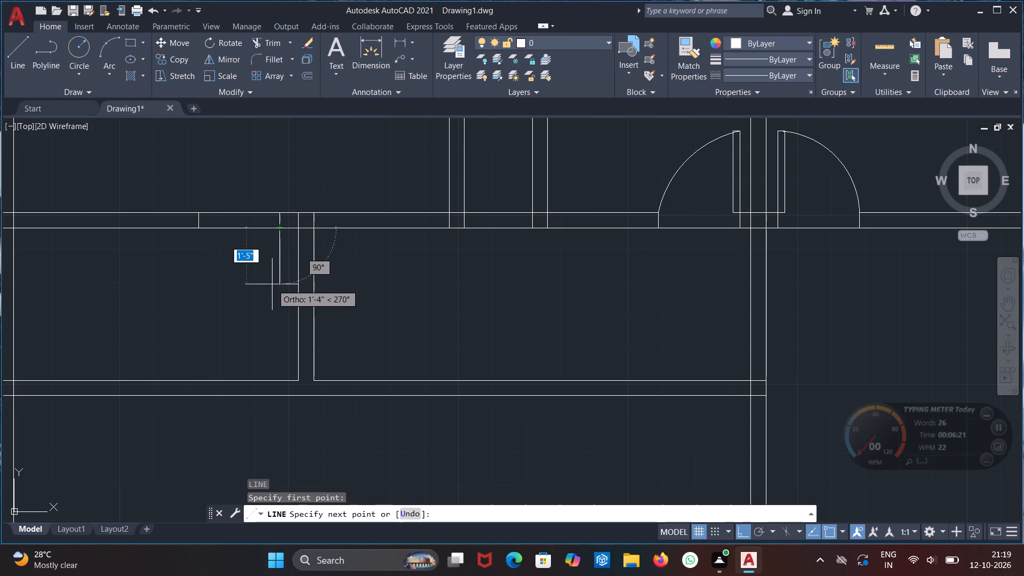
{"action": "type", "text": "2'"}
{"action": "key", "text": "Return"}
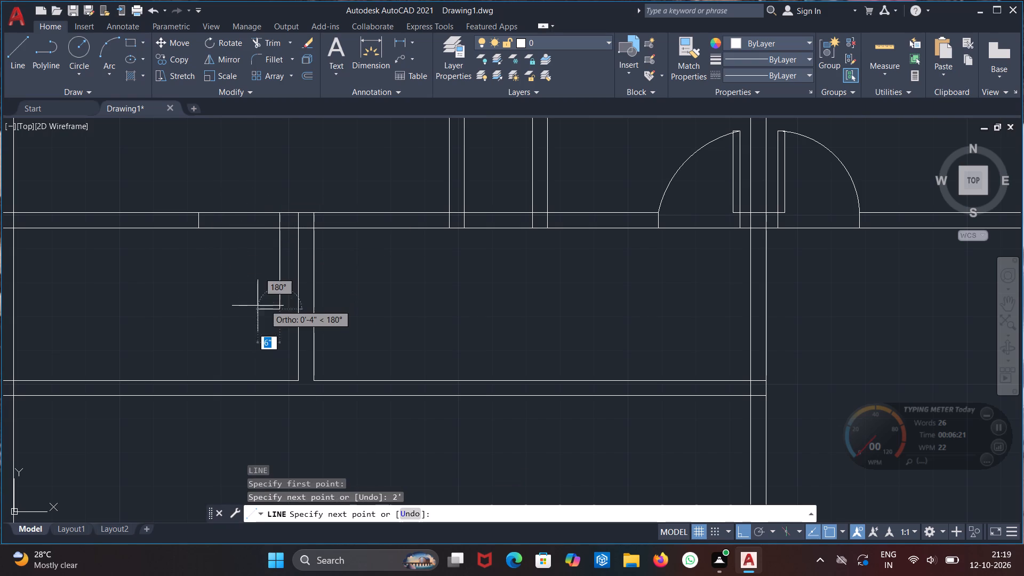
{"action": "key", "text": "2"}
{"action": "key", "text": "shift+quotedbl"}
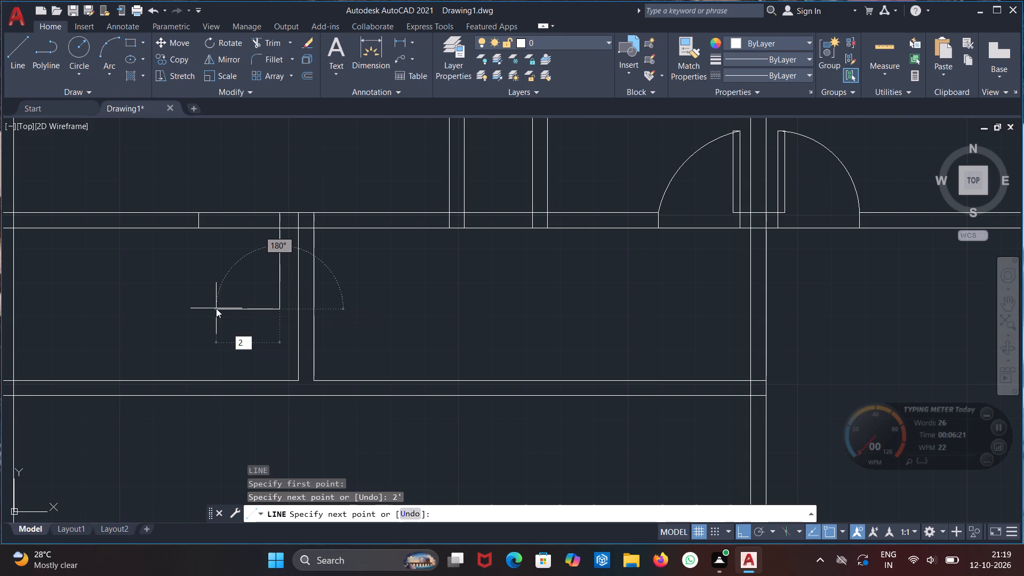
{"action": "key", "text": "Return"}
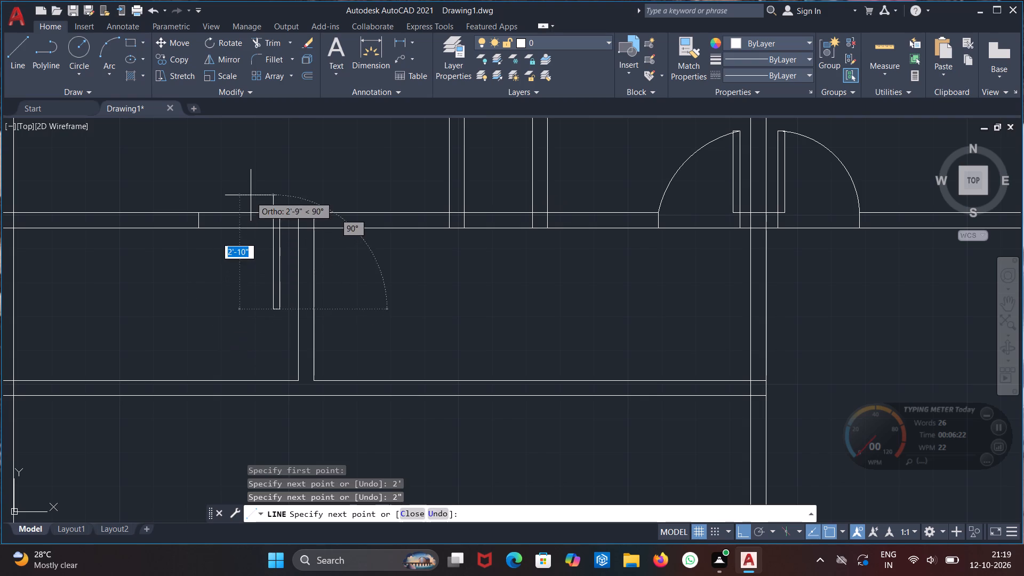
{"action": "left_click", "coordinate": [252, 183]}
{"action": "key", "text": "Escape"}
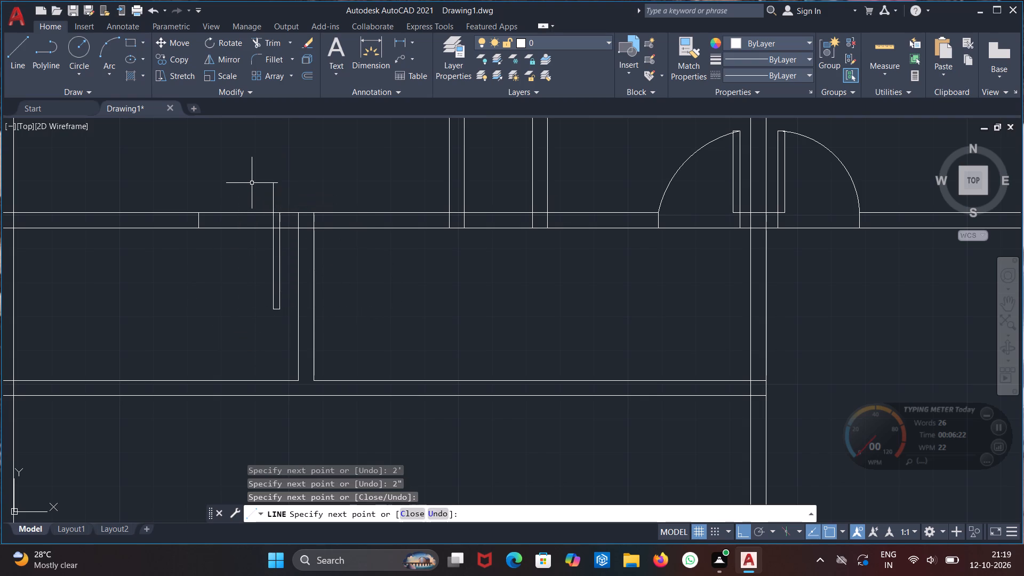
Draw a 3-point swing arc from the left jamb's lower end through the leaf's lower-right corner, ending right of the short partition.
{"action": "left_click", "coordinate": [108, 70]}
{"action": "left_click", "coordinate": [123, 92]}
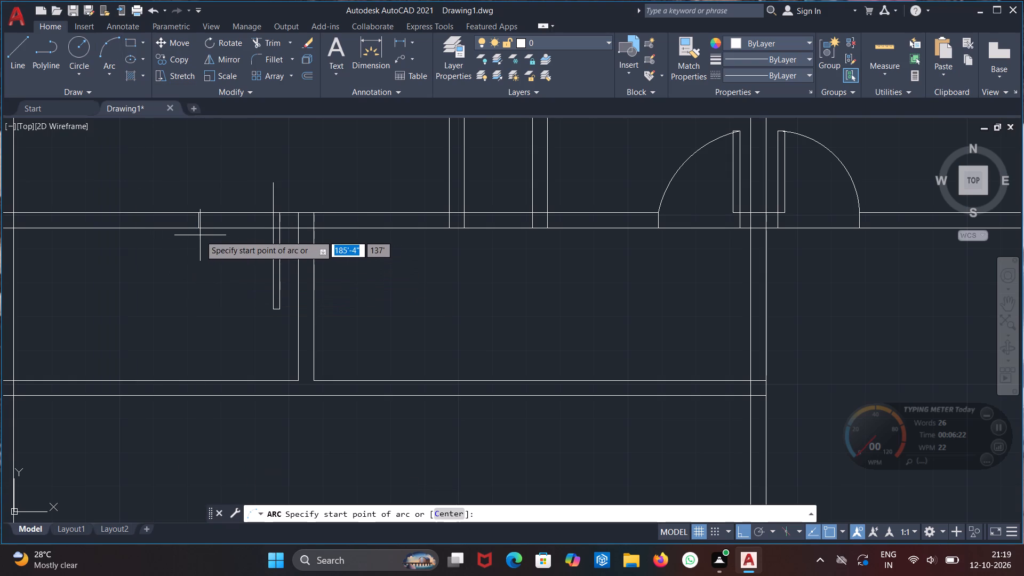
{"action": "left_click", "coordinate": [198, 229]}
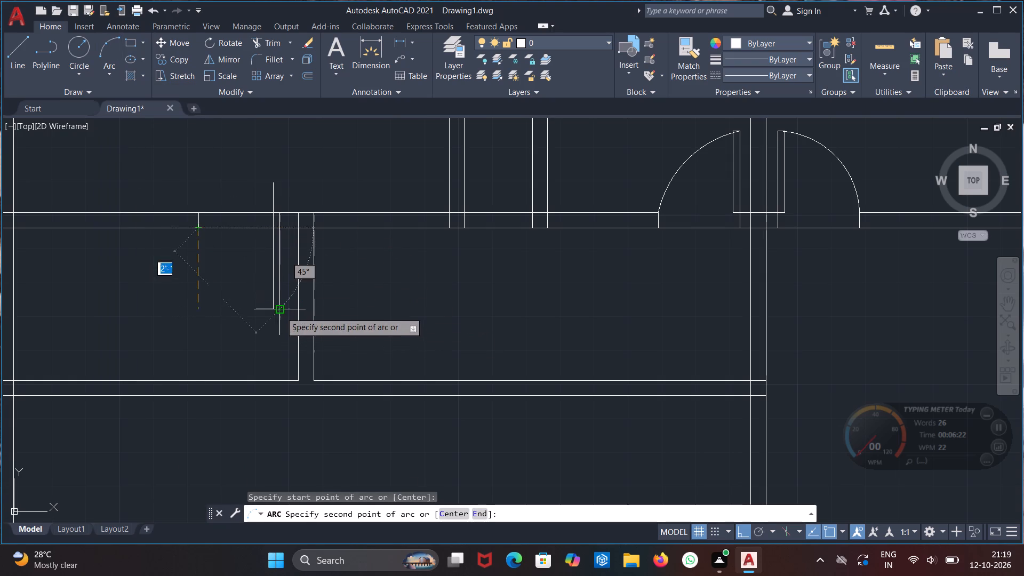
{"action": "left_click", "coordinate": [281, 312]}
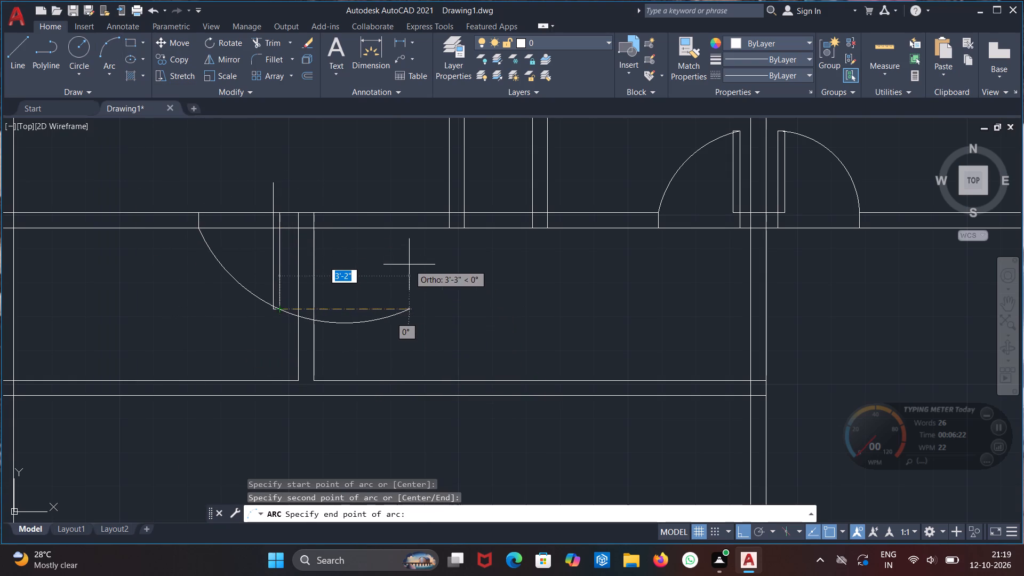
{"action": "left_click", "coordinate": [340, 269]}
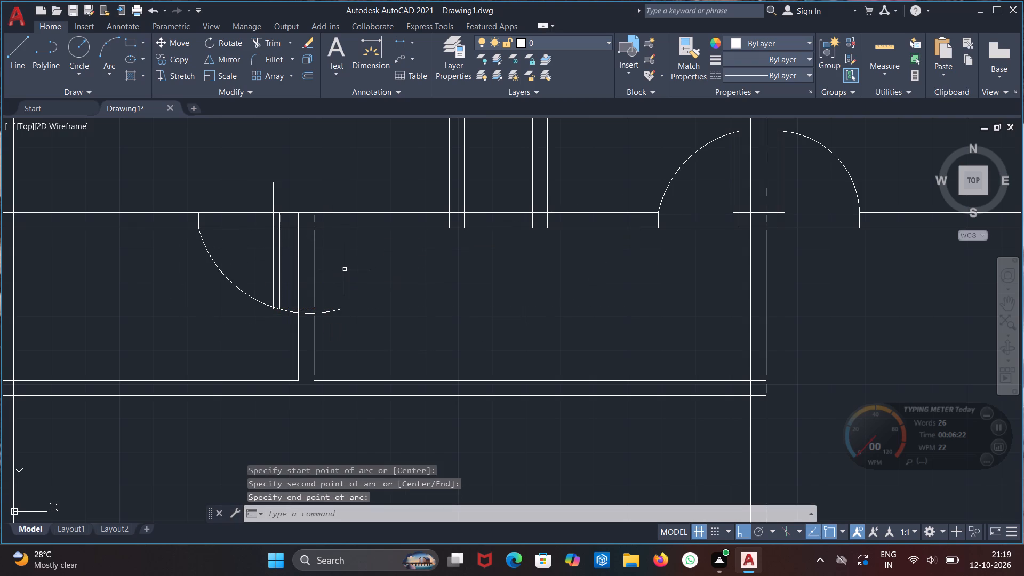
{"action": "key", "text": "Escape"}
Trim away the swing arc's portions beyond the door leaf's lower-right corner, across and past the short vertical partition.
{"action": "type", "text": "tr"}
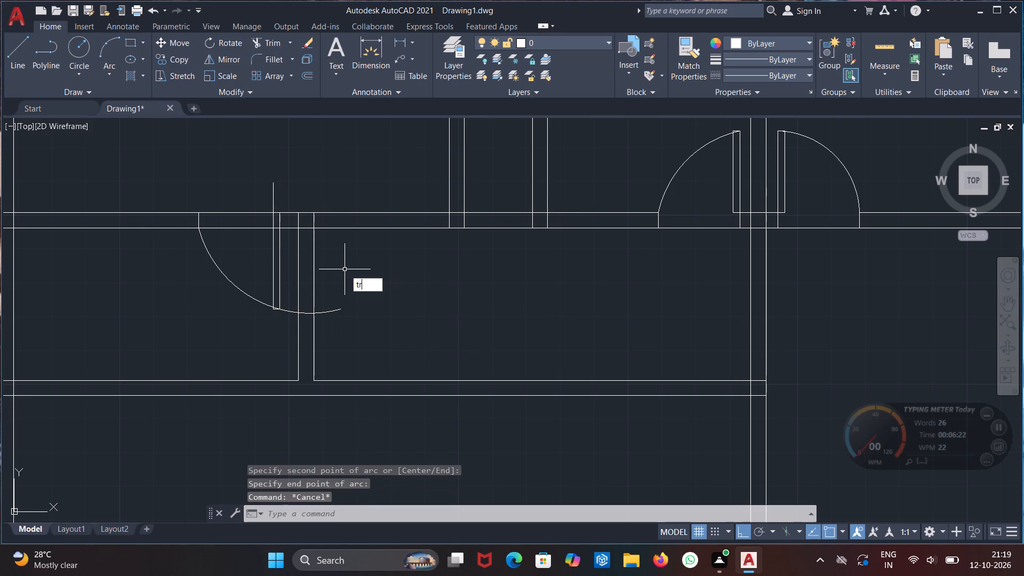
{"action": "key", "text": "Return"}
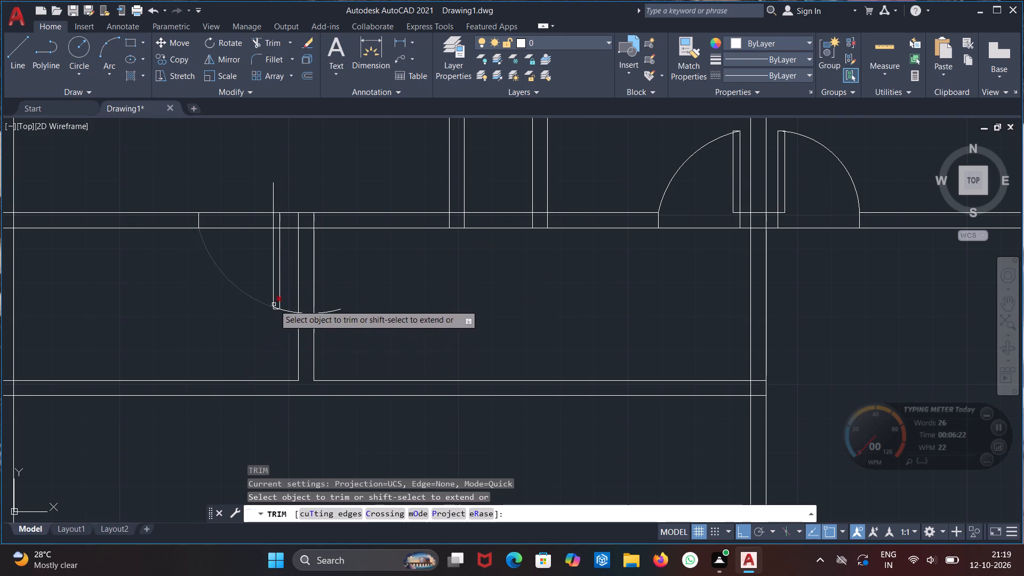
{"action": "scroll", "coordinate": [286, 316], "scroll_direction": "up", "scroll_amount": 3}
{"action": "left_click_drag", "start_coordinate": [284, 274], "coordinate": [277, 363]}
{"action": "left_click_drag", "start_coordinate": [350, 269], "coordinate": [360, 359]}
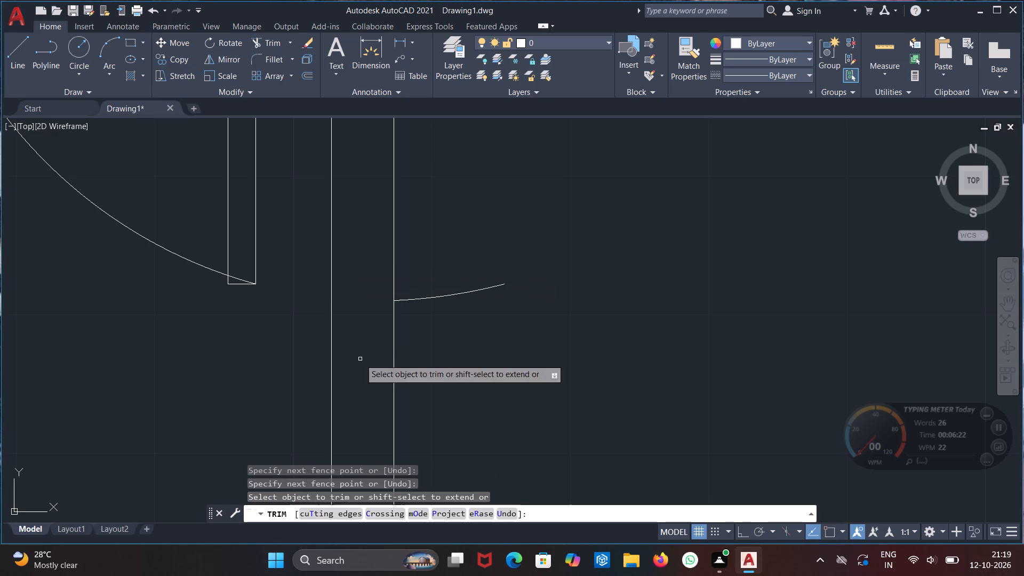
{"action": "left_click_drag", "start_coordinate": [418, 282], "coordinate": [434, 351]}
{"action": "scroll", "coordinate": [433, 349], "scroll_direction": "down", "scroll_amount": 4}
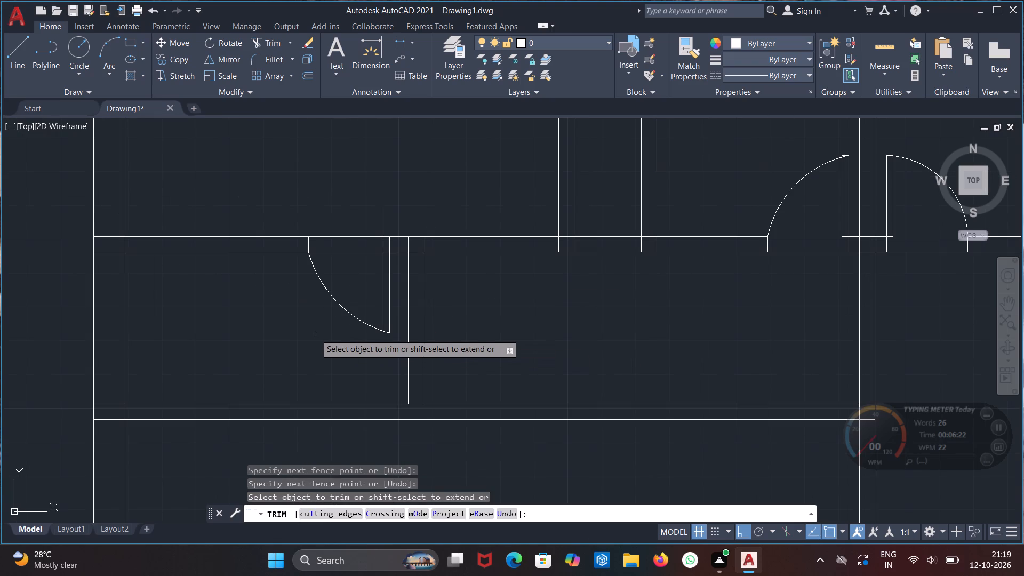
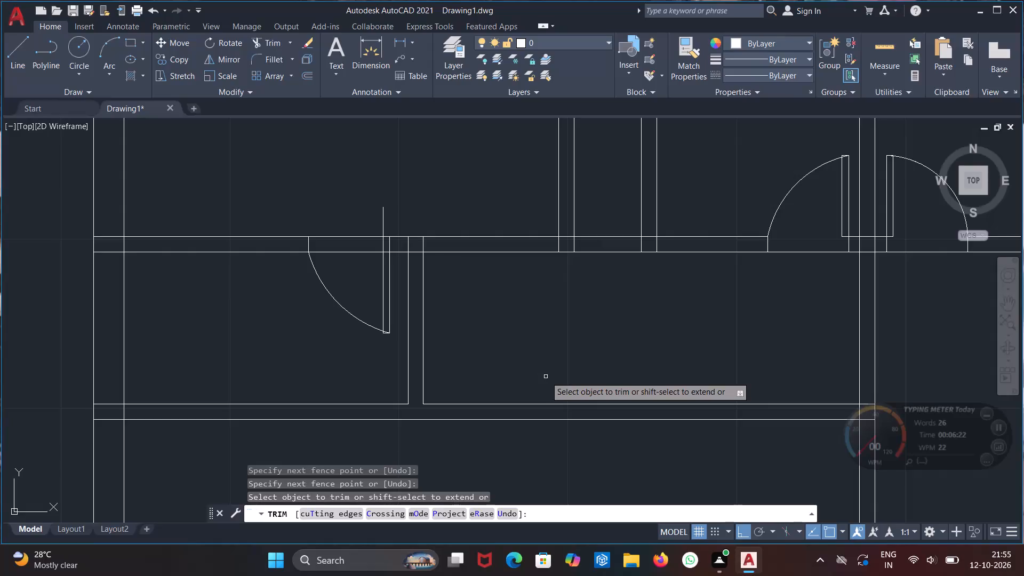
Trim the door leaf's overshoot above the horizontal partition and the partition's lower line across the door opening.
{"action": "key", "text": "Escape"}
{"action": "type", "text": "tr"}
{"action": "key", "text": "Return"}
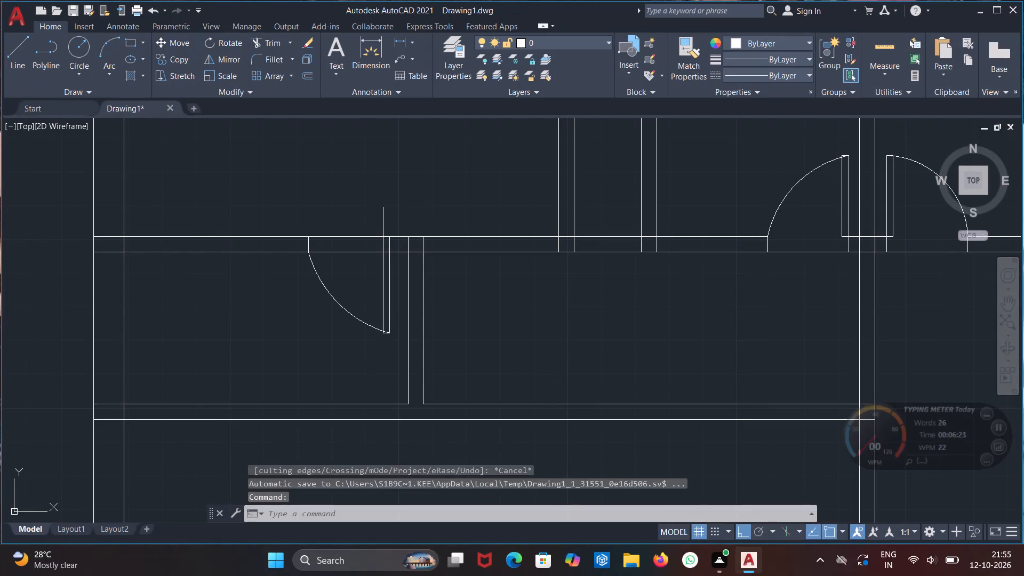
{"action": "left_click", "coordinate": [382, 228]}
{"action": "left_click", "coordinate": [363, 252]}
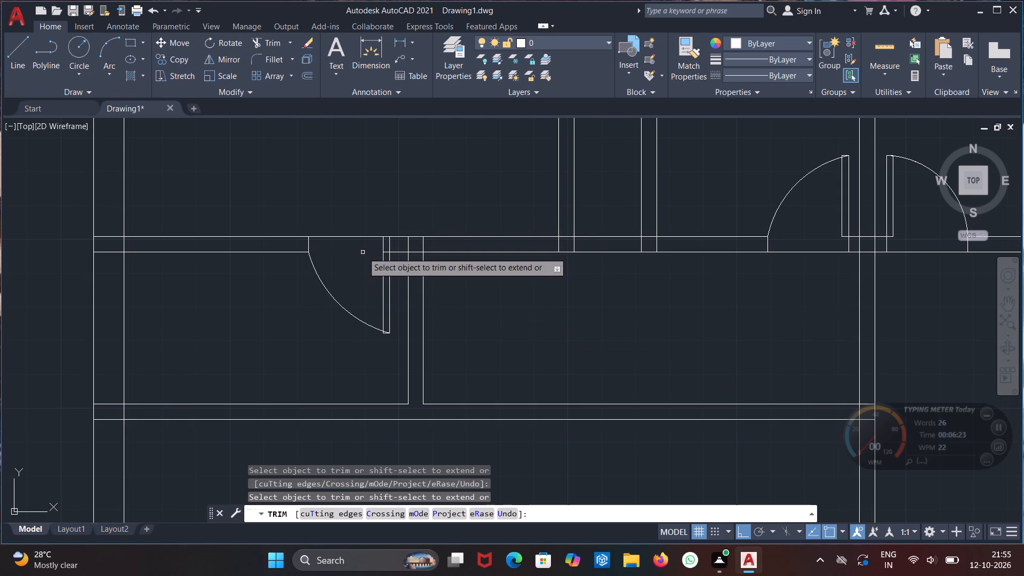
Offset the left outer wall's inner line 14'-6" to the right, and offset the new line another 4.5" to form a partition.
{"action": "scroll", "coordinate": [343, 349], "scroll_direction": "down", "scroll_amount": 1}
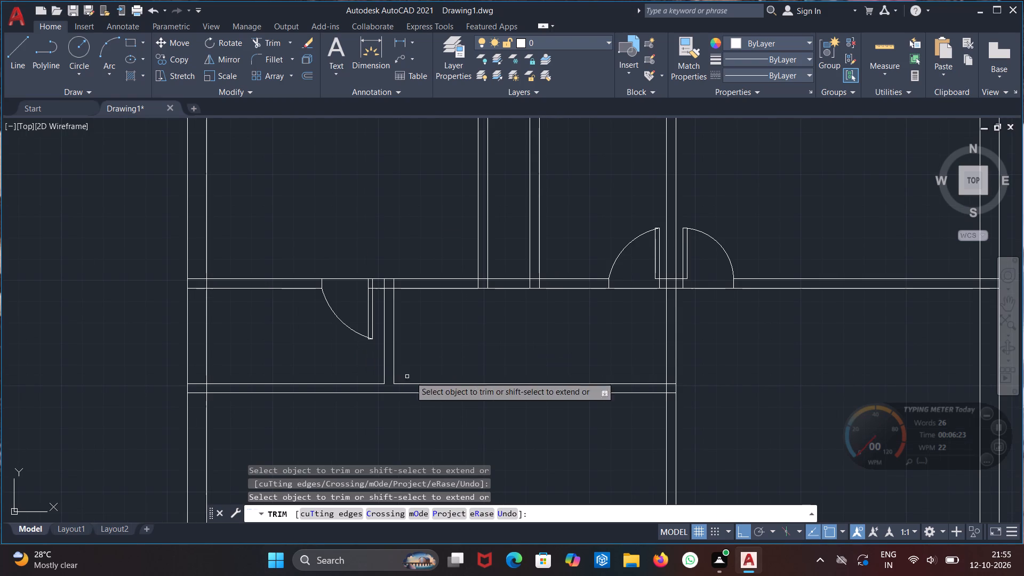
{"action": "scroll", "coordinate": [367, 398], "scroll_direction": "down", "scroll_amount": 1}
{"action": "middle_click_drag", "start_coordinate": [374, 417], "coordinate": [381, 333]}
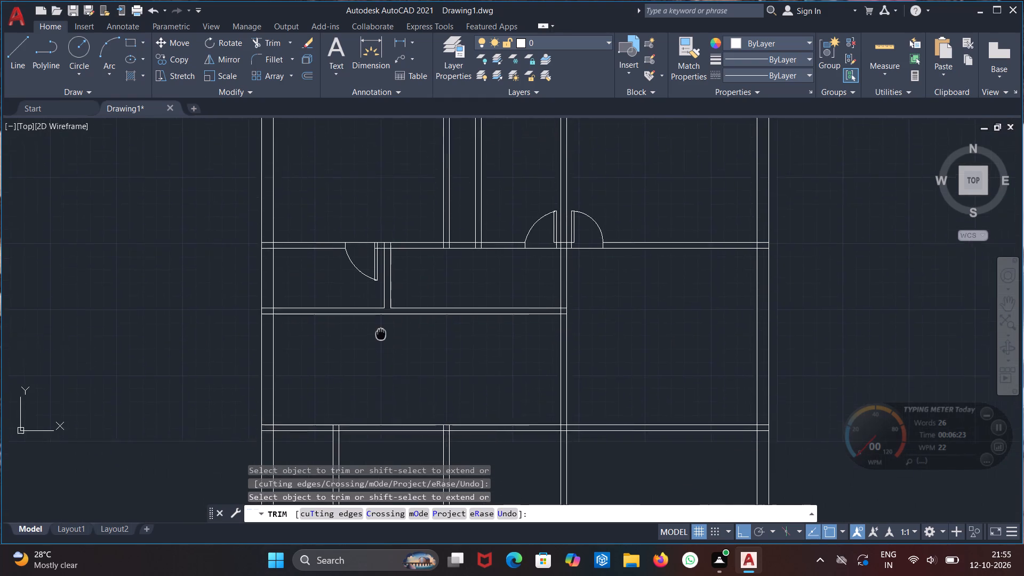
{"action": "middle_click_drag", "start_coordinate": [381, 333], "coordinate": [357, 316]}
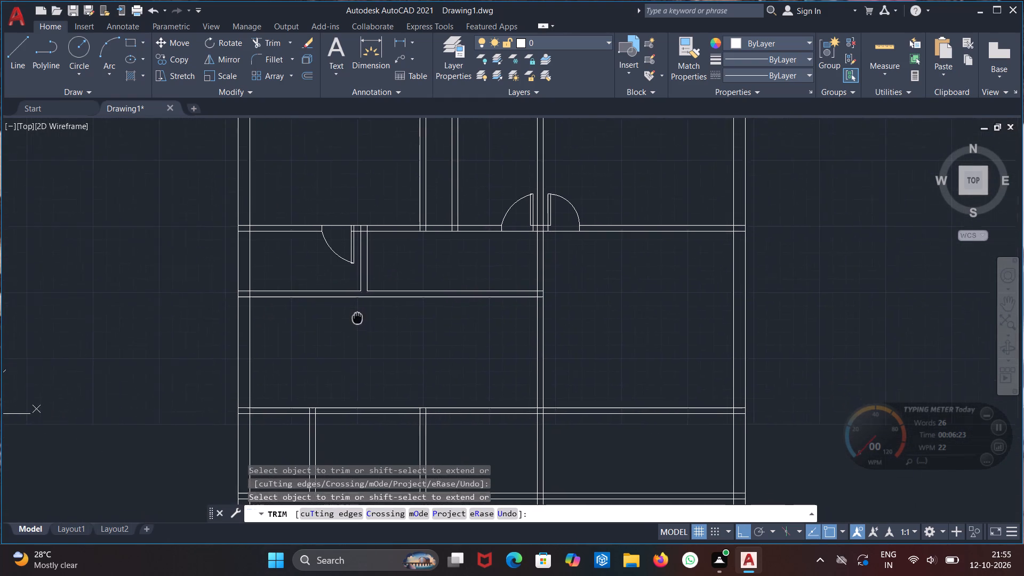
{"action": "middle_click_drag", "start_coordinate": [357, 316], "coordinate": [353, 301]}
{"action": "scroll", "coordinate": [377, 338], "scroll_direction": "down", "scroll_amount": 1}
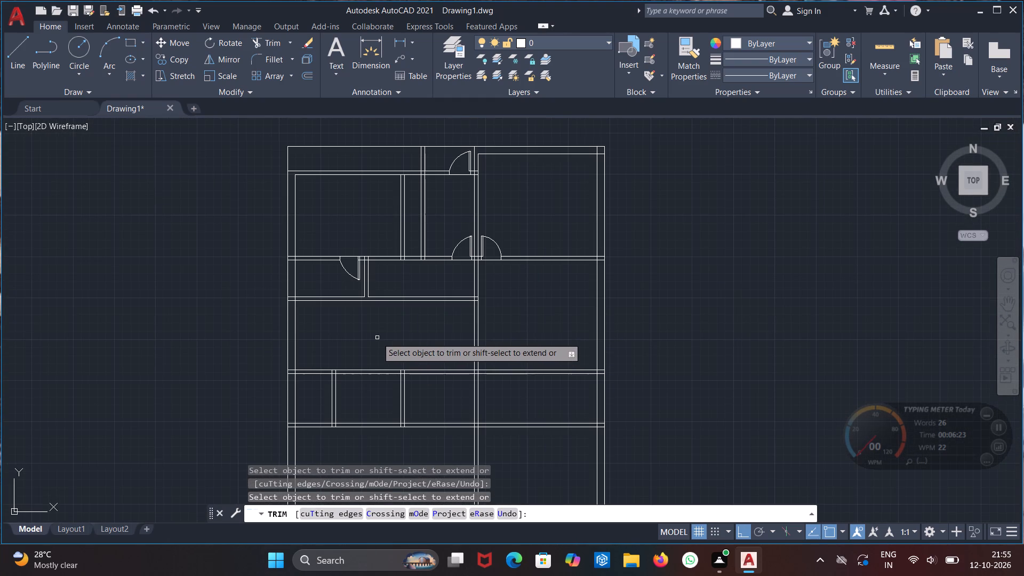
{"action": "middle_click_drag", "start_coordinate": [381, 346], "coordinate": [382, 328]}
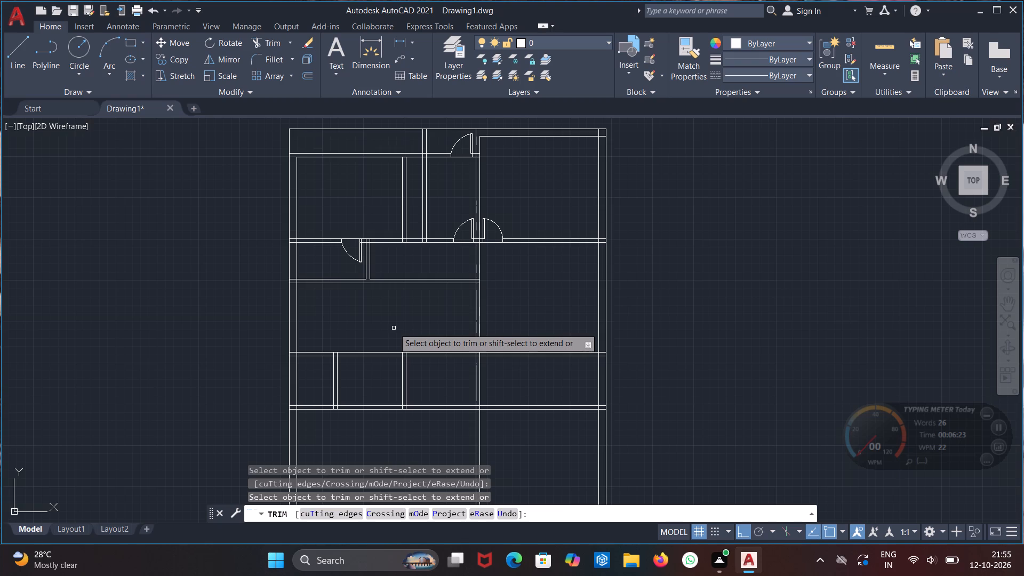
{"action": "key", "text": "Escape"}
{"action": "type", "text": "off"}
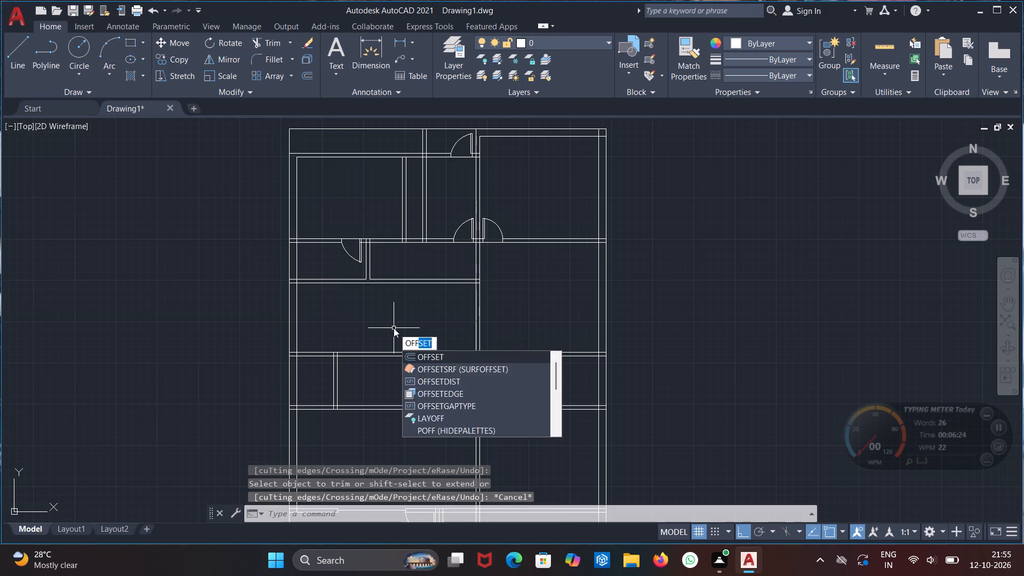
{"action": "key", "text": "Return"}
{"action": "key", "text": "Return"}
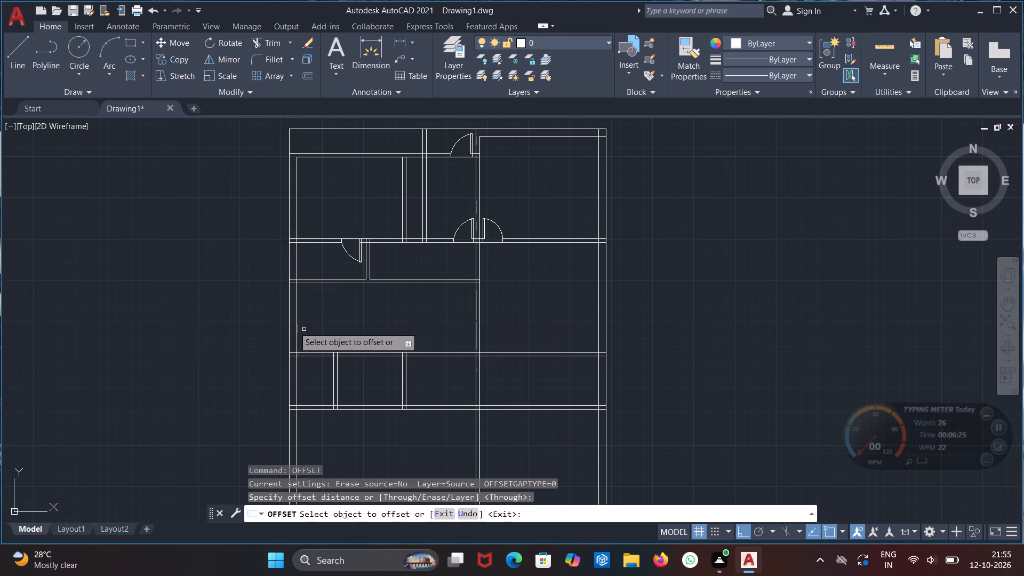
{"action": "left_click", "coordinate": [297, 327]}
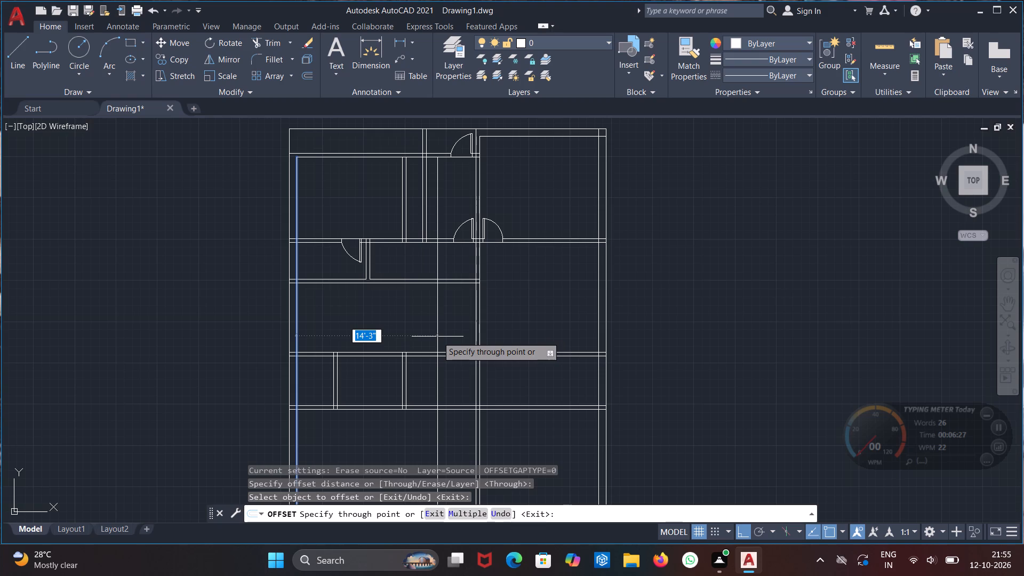
{"action": "key", "text": "1"}
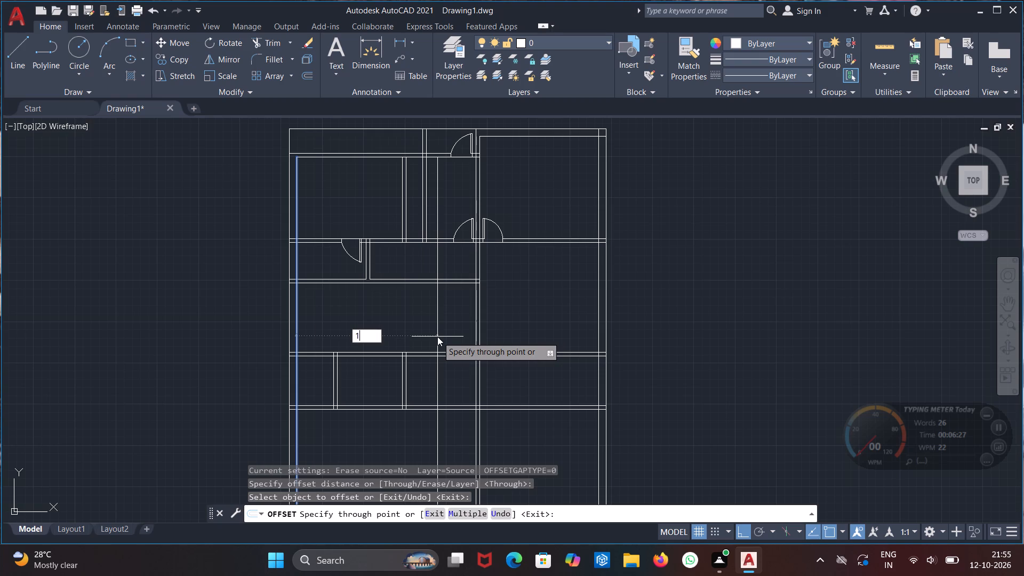
{"action": "key", "text": "4"}
{"action": "type", "text": "'-6\""}
{"action": "key", "text": "Return"}
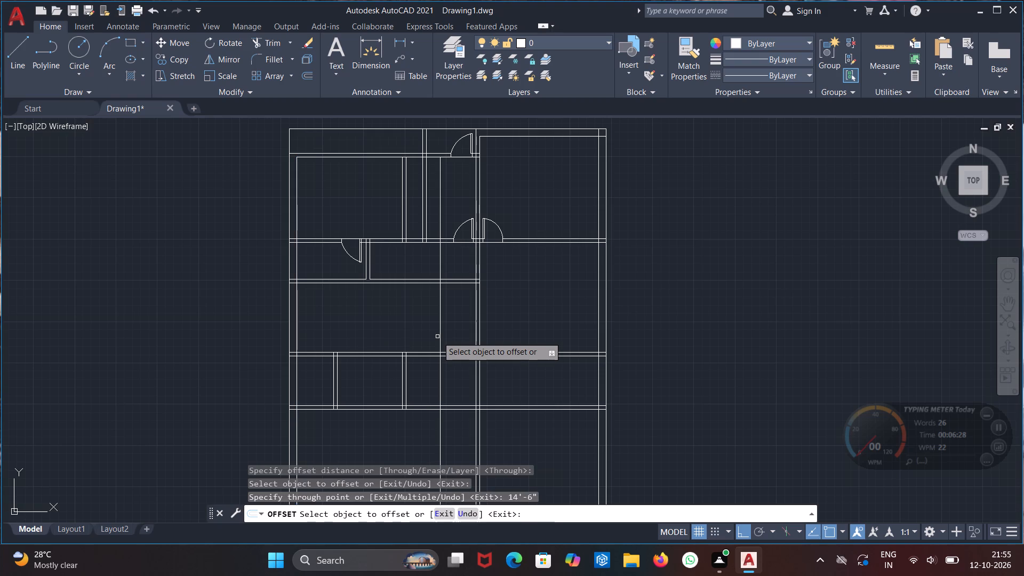
{"action": "left_click", "coordinate": [440, 337]}
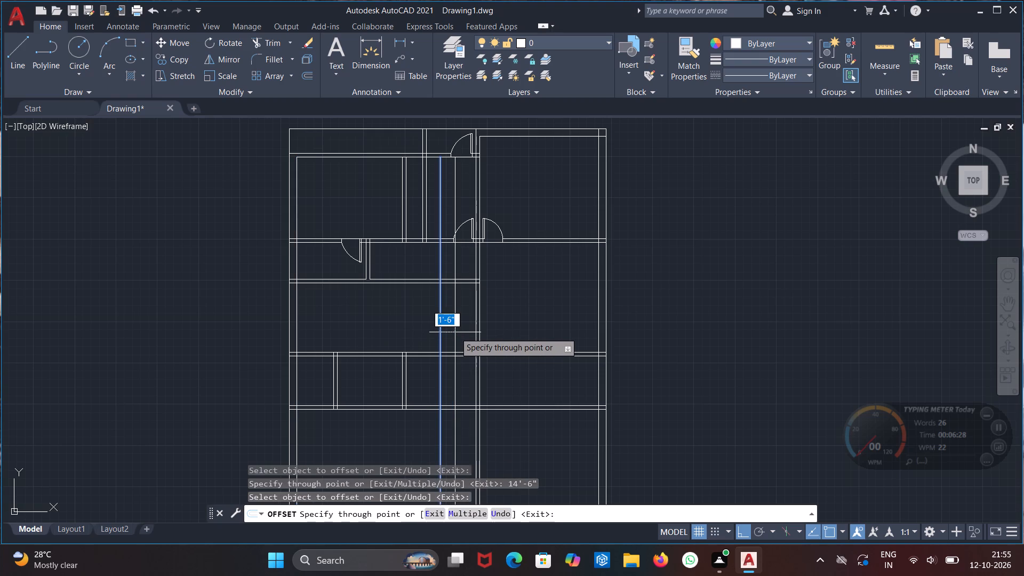
{"action": "type", "text": "4.5\""}
{"action": "key", "text": "Return"}
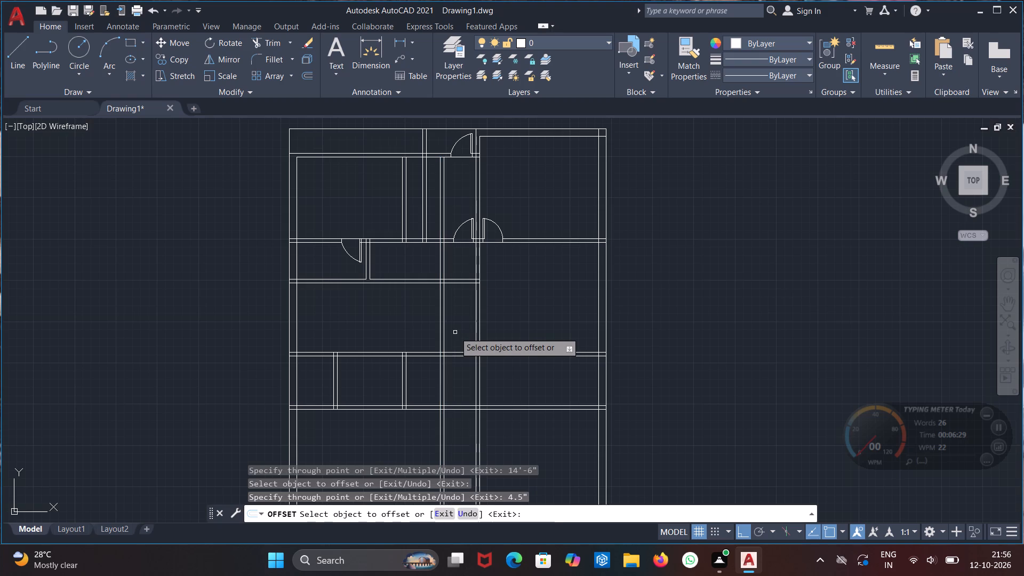
Trim the new partition's lines below the middle-left room, including the stubs in the lowest horizontal wall, and across the space above that room.
{"action": "key", "text": "Escape"}
{"action": "type", "text": "tr"}
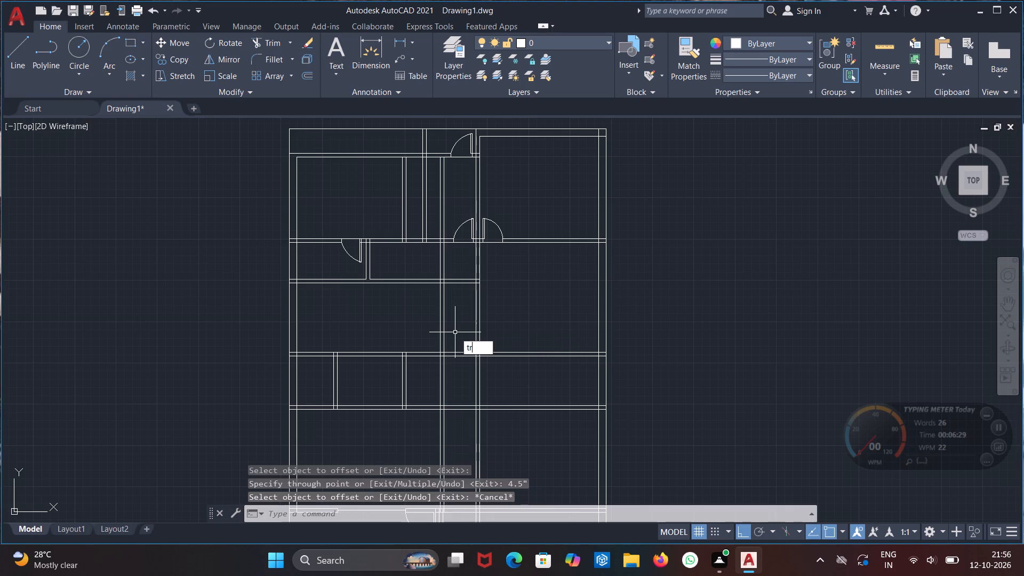
{"action": "key", "text": "Return"}
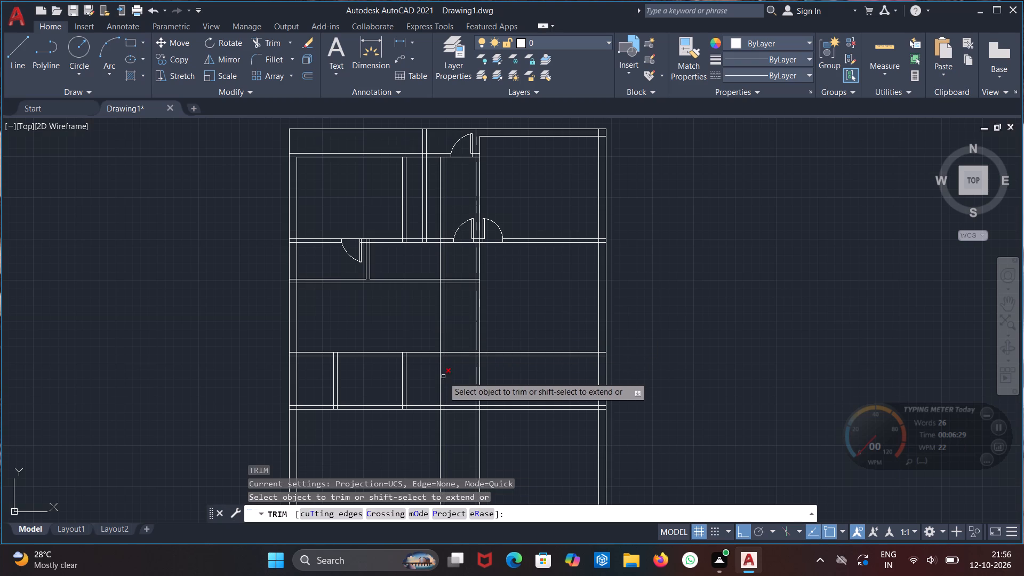
{"action": "left_click_drag", "start_coordinate": [453, 384], "coordinate": [428, 387]}
{"action": "left_click_drag", "start_coordinate": [459, 436], "coordinate": [434, 438]}
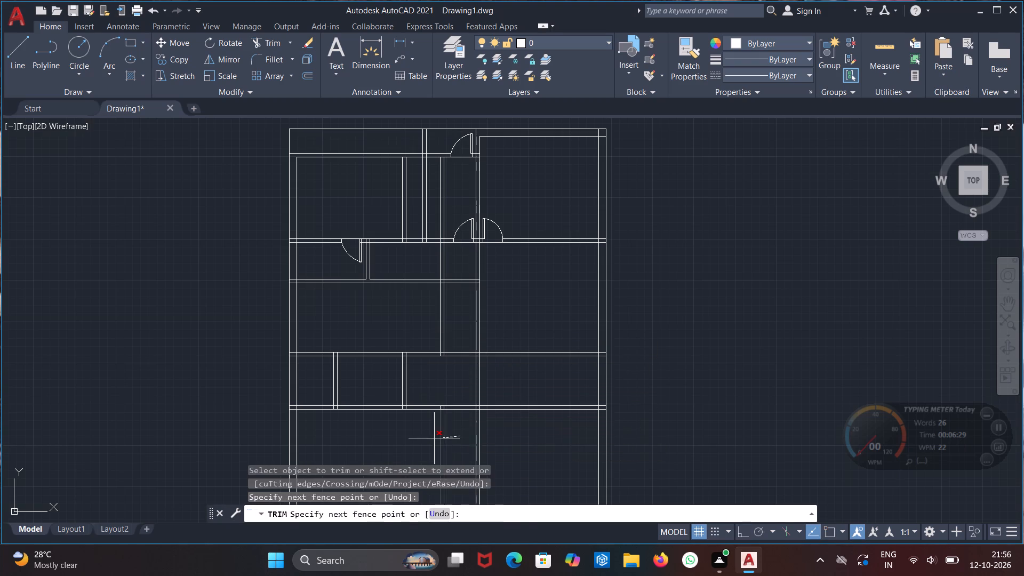
{"action": "left_click_drag", "start_coordinate": [434, 438], "coordinate": [434, 437]}
{"action": "scroll", "coordinate": [434, 407], "scroll_direction": "up", "scroll_amount": 4}
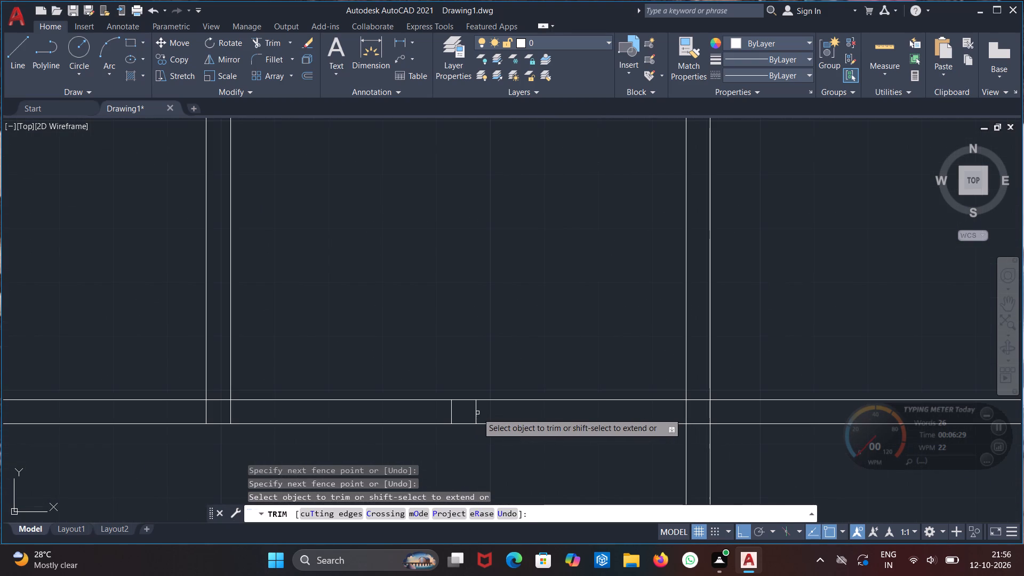
{"action": "left_click", "coordinate": [477, 413]}
{"action": "left_click", "coordinate": [453, 413]}
{"action": "scroll", "coordinate": [475, 334], "scroll_direction": "down", "scroll_amount": 4}
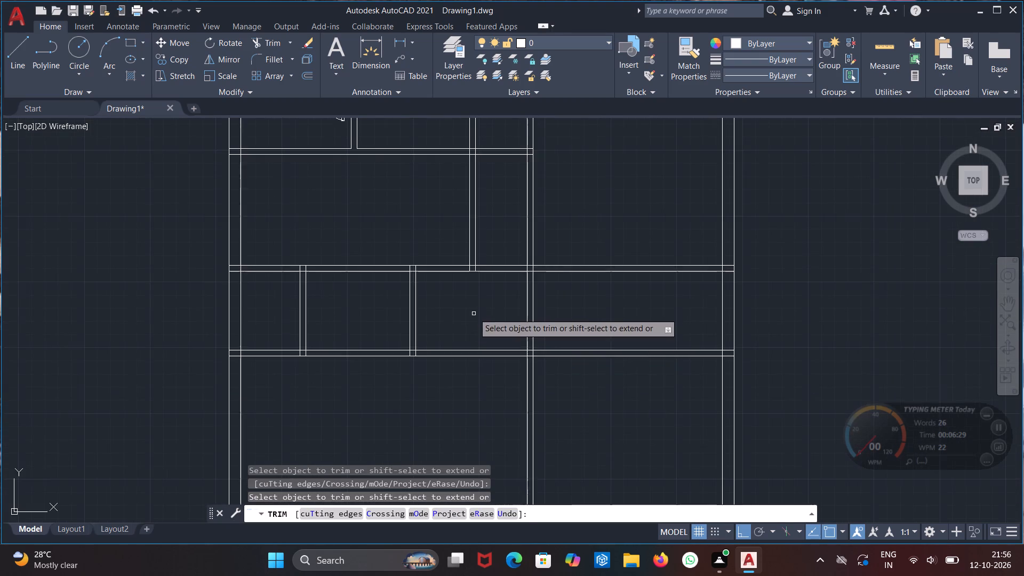
{"action": "middle_click_drag", "start_coordinate": [474, 311], "coordinate": [472, 450]}
{"action": "left_click_drag", "start_coordinate": [488, 261], "coordinate": [457, 267]}
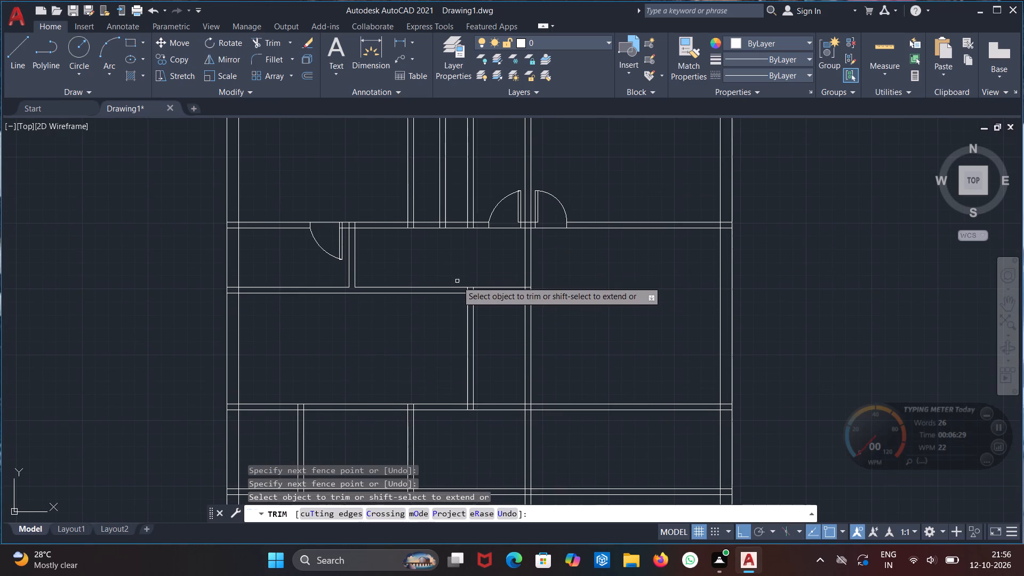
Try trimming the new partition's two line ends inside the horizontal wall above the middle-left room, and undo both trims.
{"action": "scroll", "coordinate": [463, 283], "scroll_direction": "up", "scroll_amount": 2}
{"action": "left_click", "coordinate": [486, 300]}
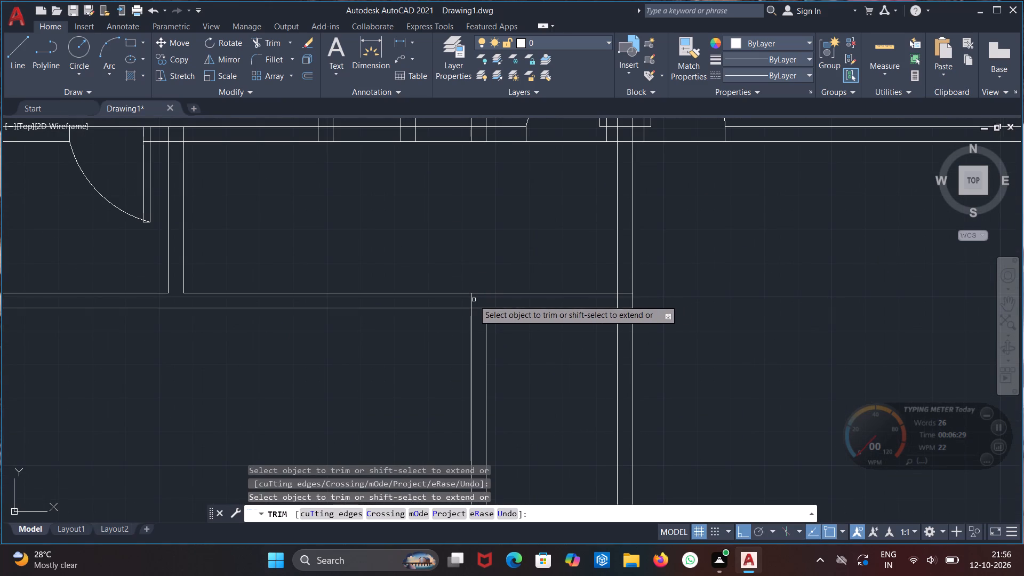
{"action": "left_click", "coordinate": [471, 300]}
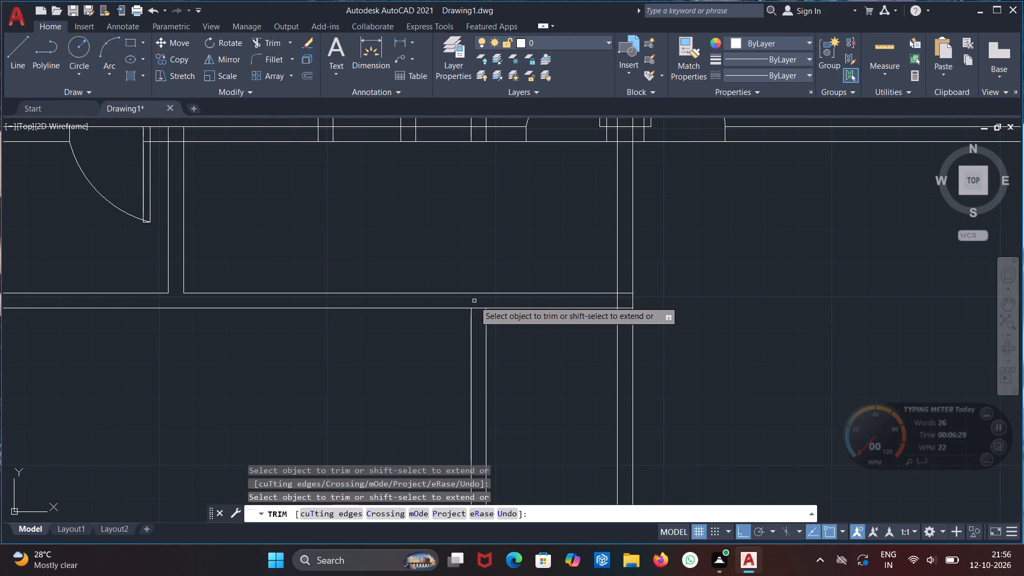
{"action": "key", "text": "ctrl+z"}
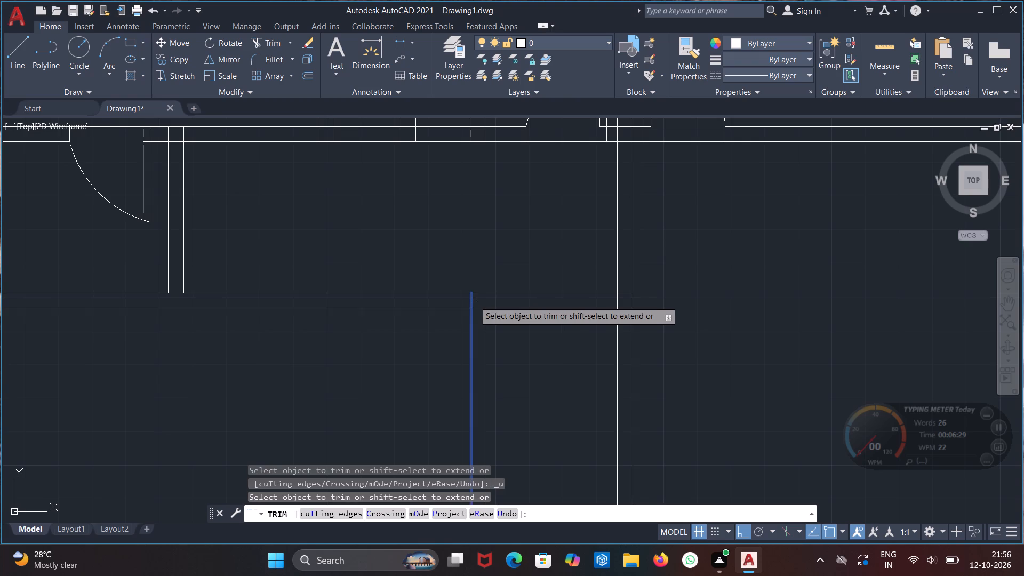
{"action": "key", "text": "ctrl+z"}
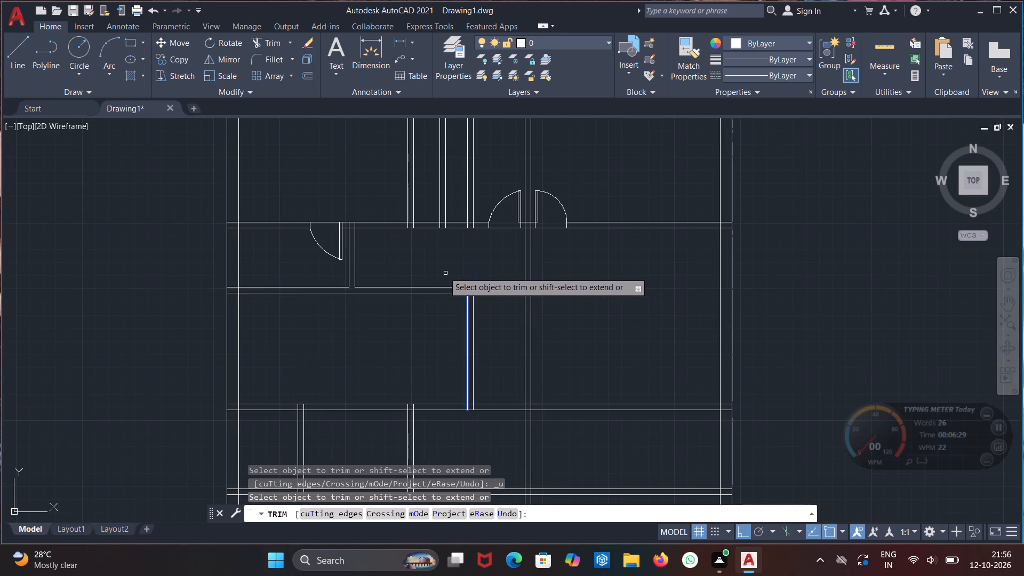
Trim away the new partition's lines in the upper room and their leftover stubs inside the horizontal wall beside the double-door junction.
{"action": "middle_click_drag", "start_coordinate": [430, 254], "coordinate": [418, 330]}
{"action": "left_click", "coordinate": [459, 235]}
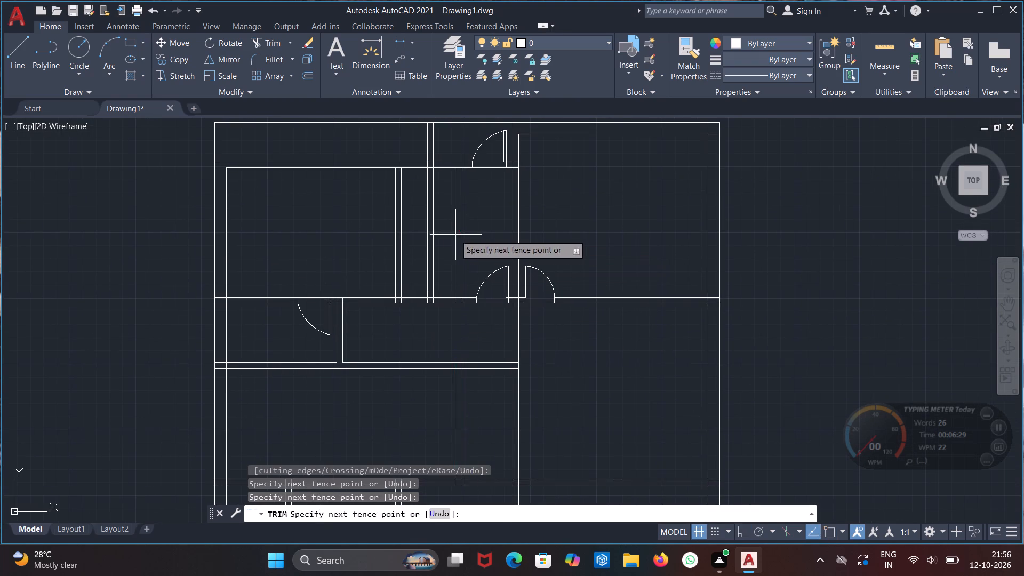
{"action": "left_click", "coordinate": [444, 237]}
{"action": "left_click_drag", "start_coordinate": [472, 229], "coordinate": [450, 243]}
{"action": "scroll", "coordinate": [451, 301], "scroll_direction": "up", "scroll_amount": 2}
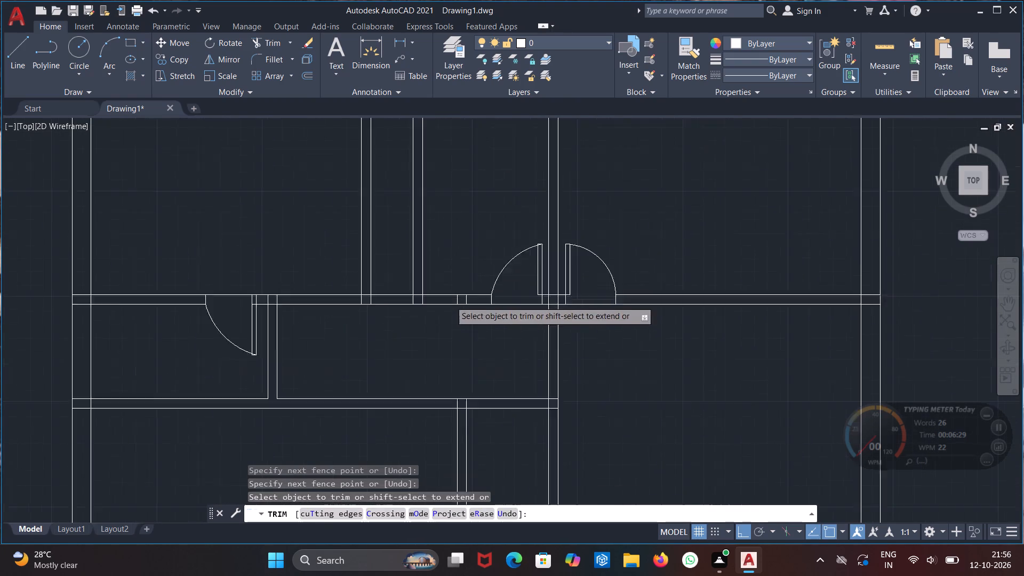
{"action": "scroll", "coordinate": [459, 299], "scroll_direction": "up", "scroll_amount": 5}
{"action": "left_click_drag", "start_coordinate": [500, 310], "coordinate": [285, 329]}
{"action": "scroll", "coordinate": [310, 323], "scroll_direction": "down", "scroll_amount": 5}
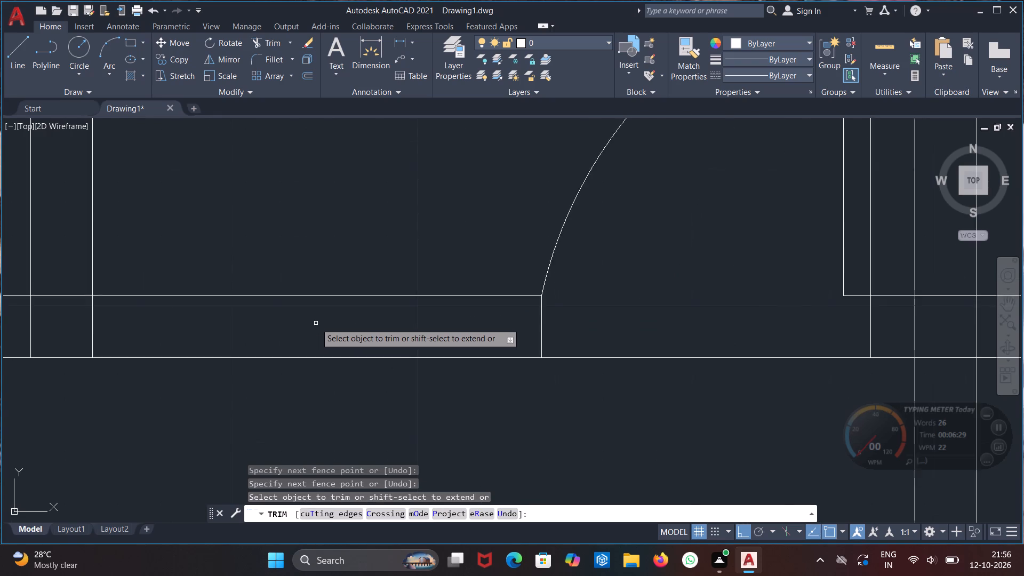
{"action": "scroll", "coordinate": [316, 323], "scroll_direction": "down", "scroll_amount": 5}
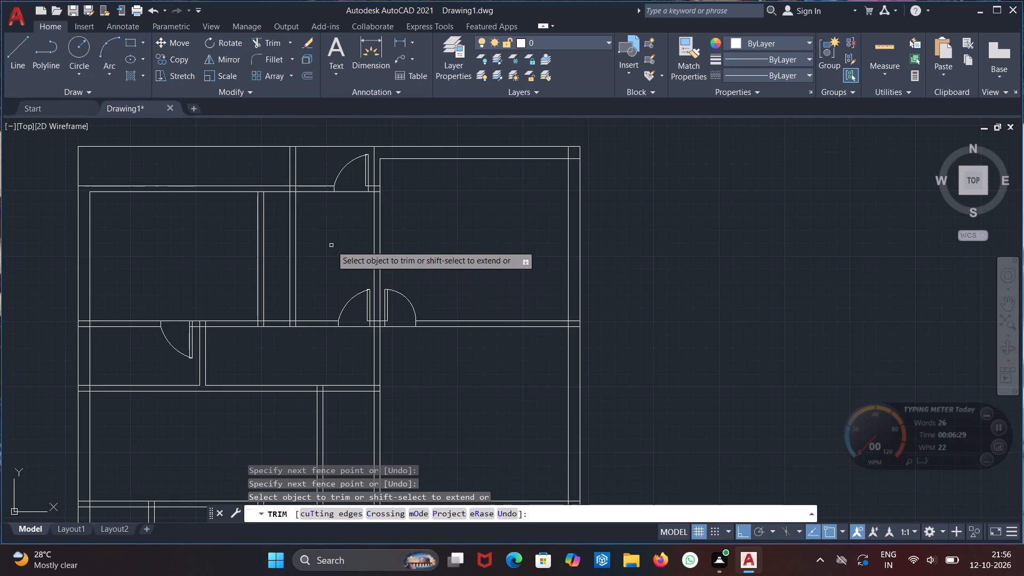
{"action": "key", "text": "Escape"}
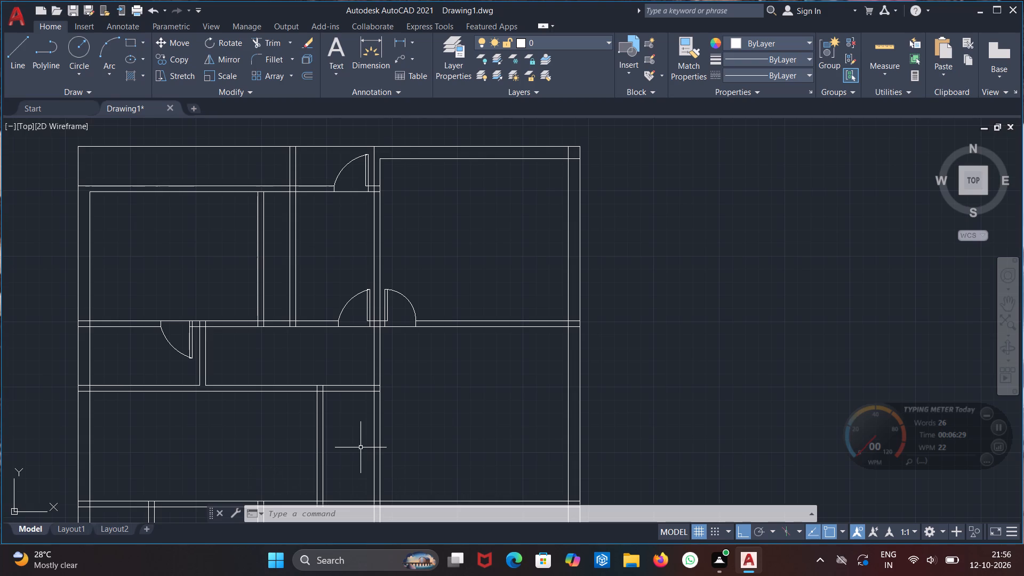
Beside the floor plan, draw a door outline: 2' base line, 2' leaf upward, 2" leaf thickness, and an inner leaf line down past the base.
{"action": "middle_click_drag", "start_coordinate": [360, 449], "coordinate": [371, 274]}
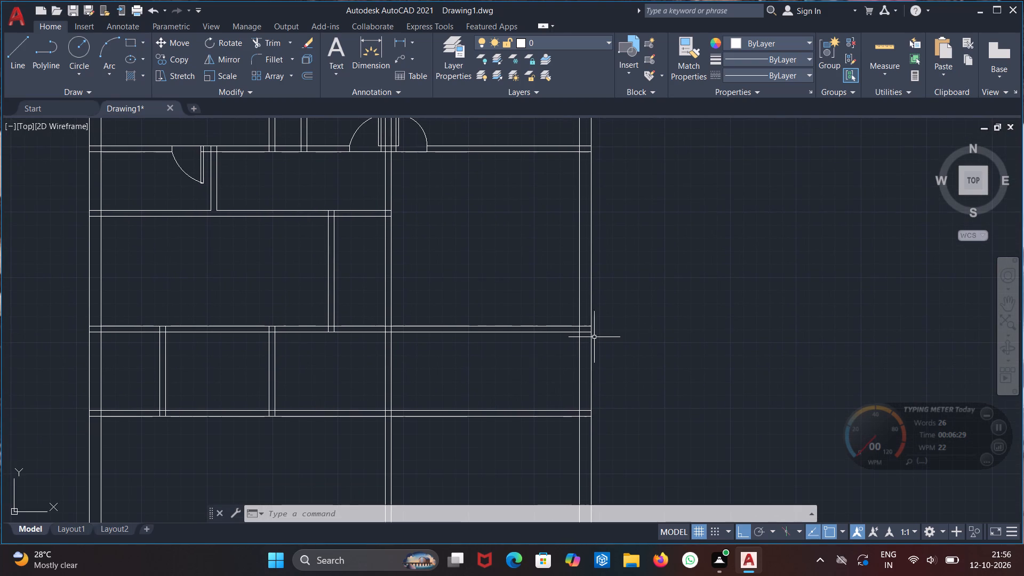
{"action": "middle_click_drag", "start_coordinate": [701, 316], "coordinate": [393, 330]}
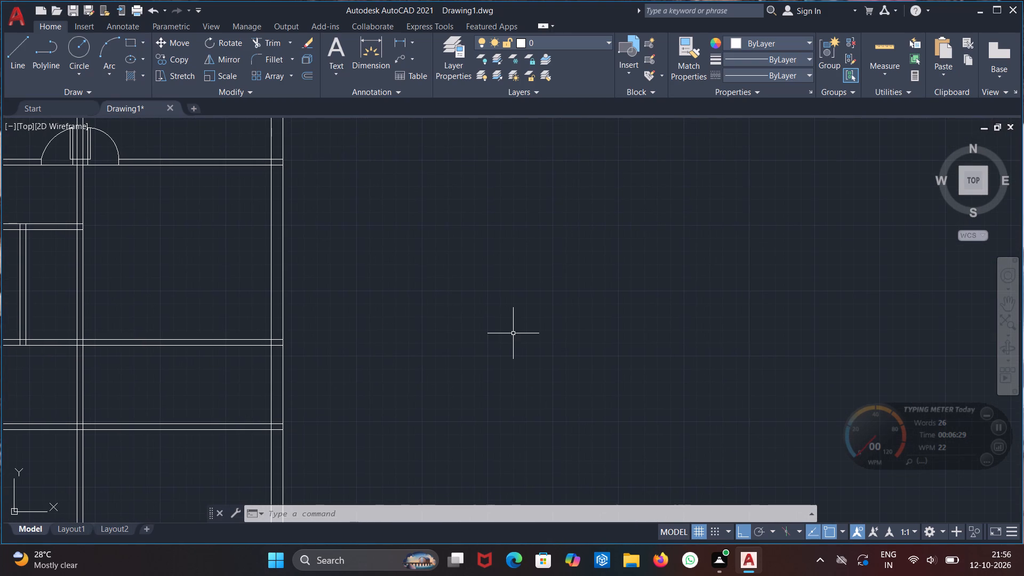
{"action": "key", "text": "l"}
{"action": "key", "text": "Return"}
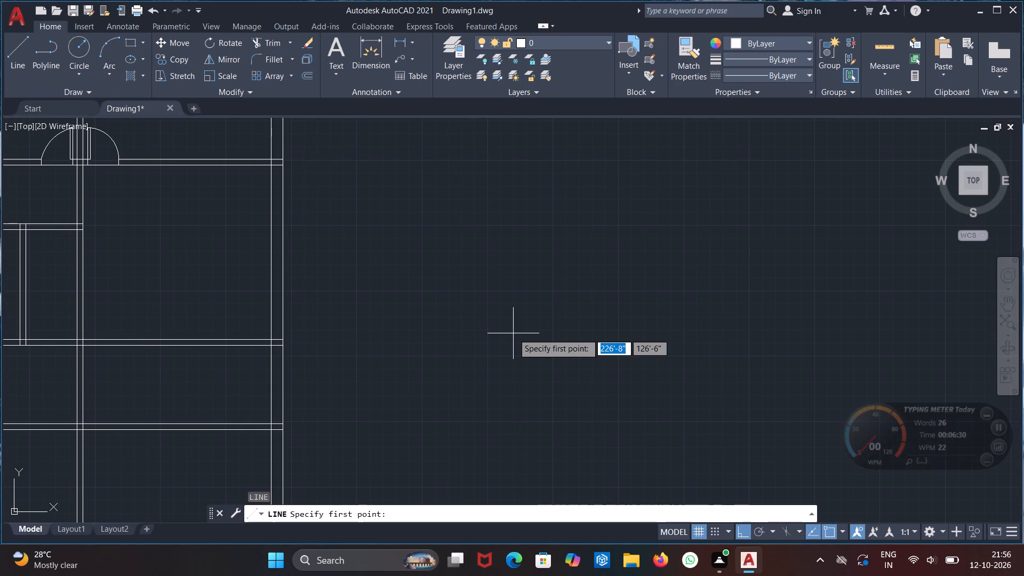
{"action": "left_click_drag", "start_coordinate": [473, 363], "coordinate": [650, 358]}
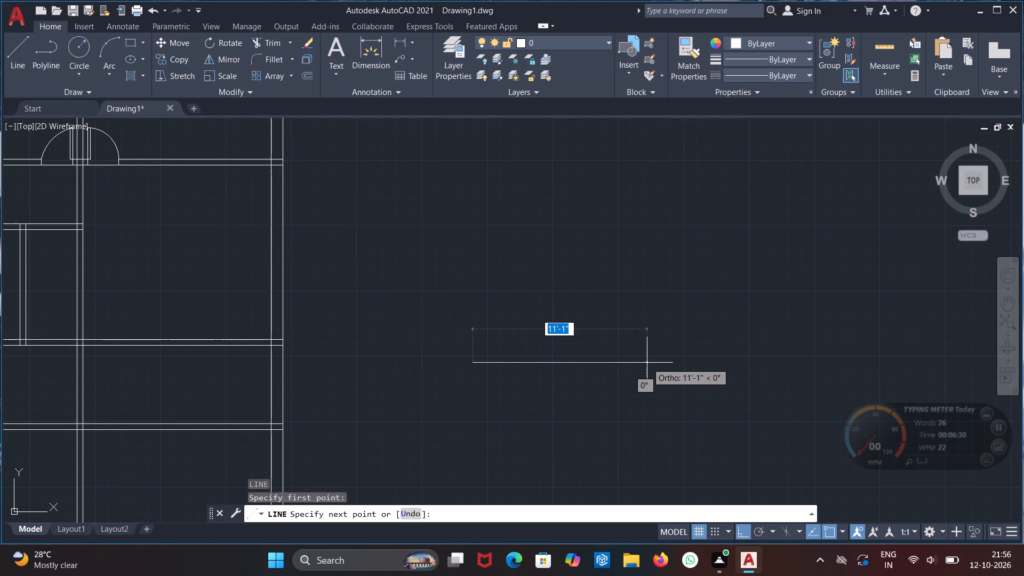
{"action": "type", "text": "2'"}
{"action": "key", "text": "Return"}
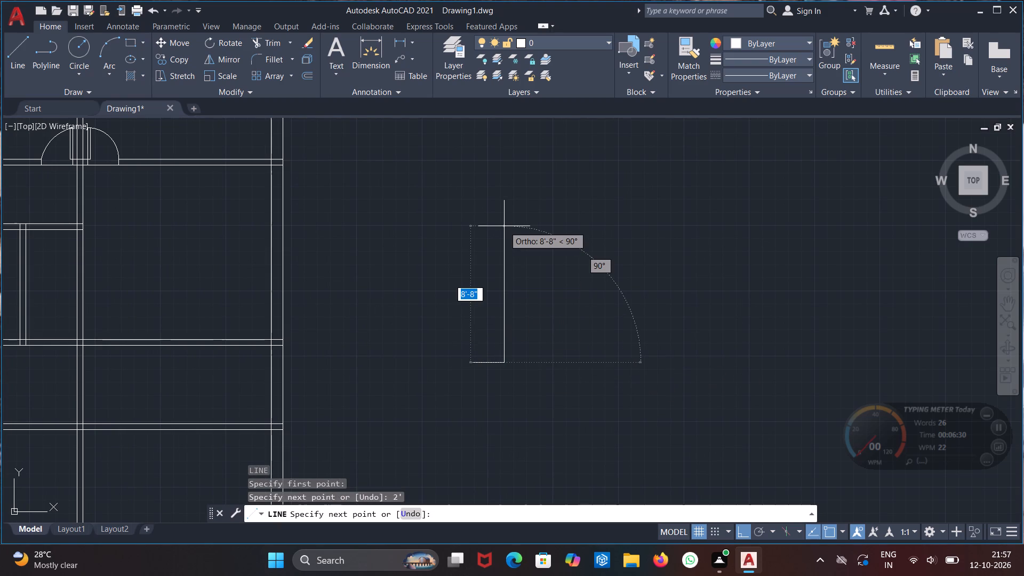
{"action": "type", "text": "2'"}
{"action": "key", "text": "Return"}
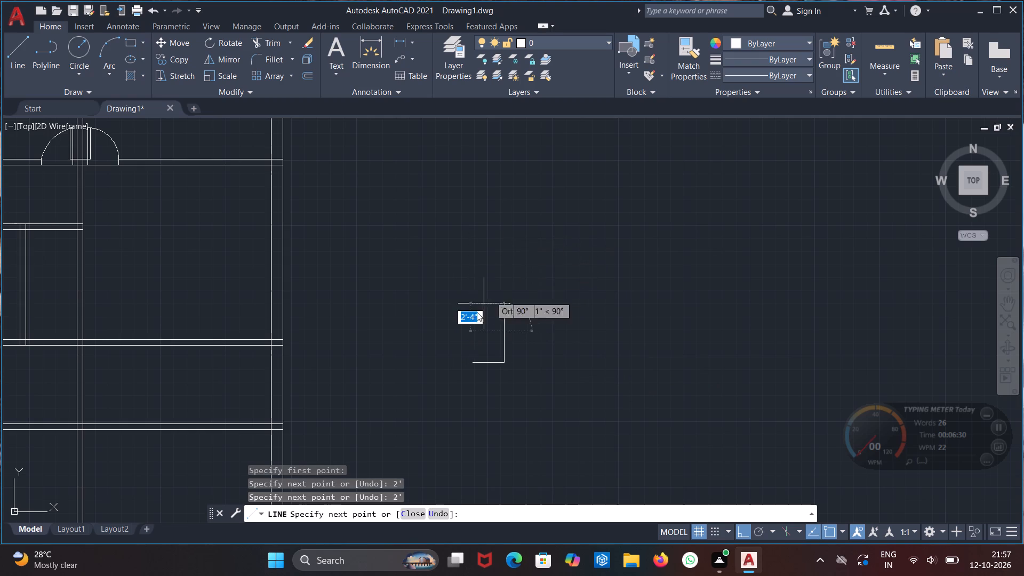
{"action": "type", "text": "2\""}
{"action": "key", "text": "Return"}
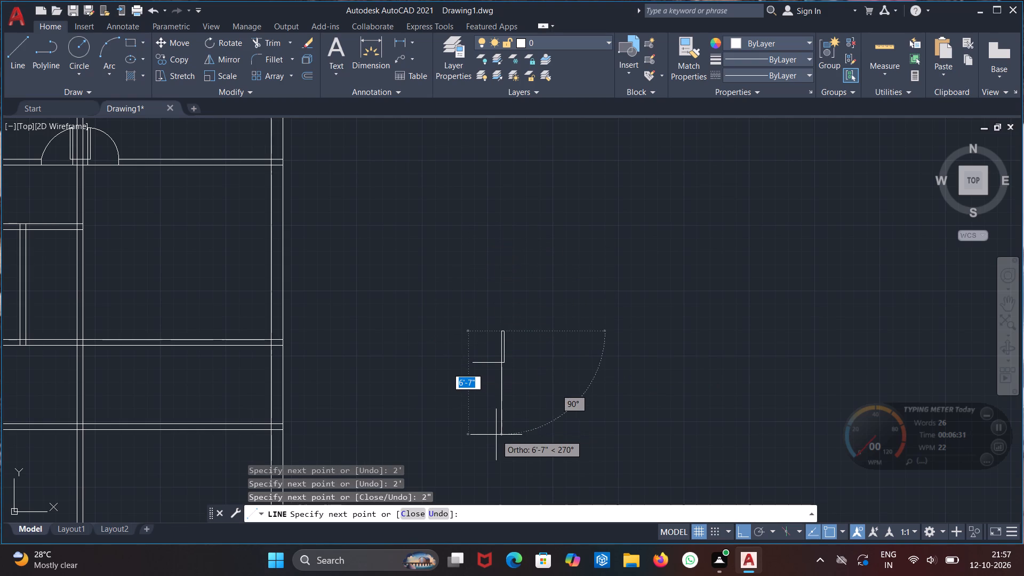
{"action": "left_click", "coordinate": [496, 435]}
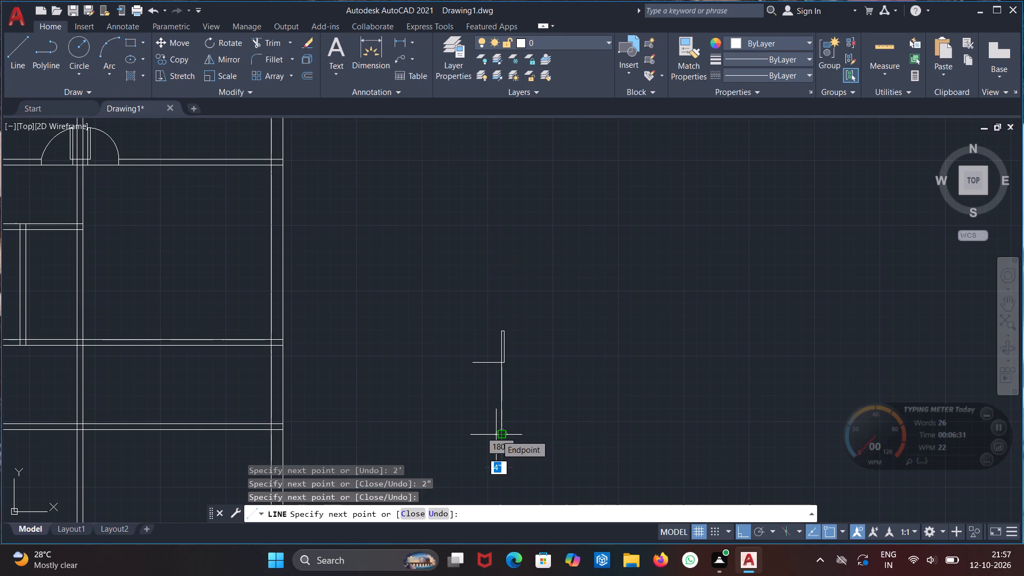
{"action": "key", "text": "Escape"}
Draw a three-point arc from the base line's free end through the top outer corner of the leaf, ending below the base.
{"action": "scroll", "coordinate": [489, 382], "scroll_direction": "up", "scroll_amount": 2}
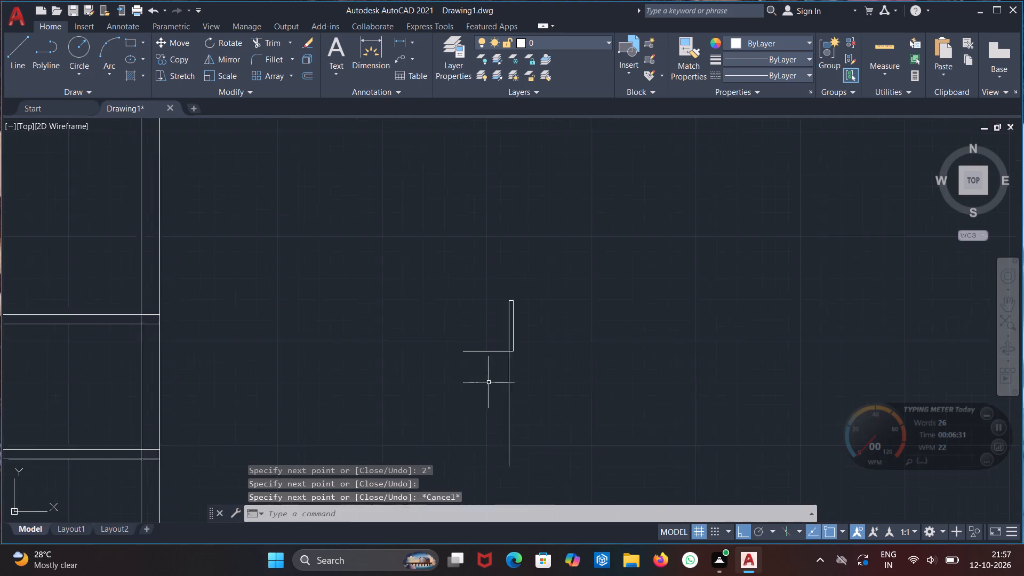
{"action": "scroll", "coordinate": [489, 382], "scroll_direction": "up", "scroll_amount": 1}
{"action": "scroll", "coordinate": [487, 397], "scroll_direction": "down", "scroll_amount": 1}
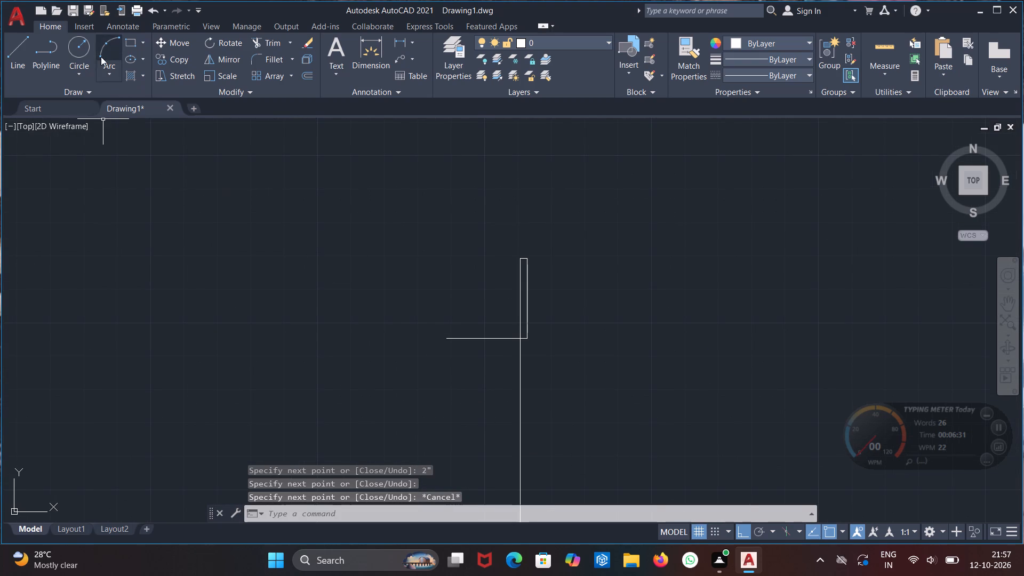
{"action": "left_click", "coordinate": [103, 74]}
{"action": "left_click", "coordinate": [165, 103]}
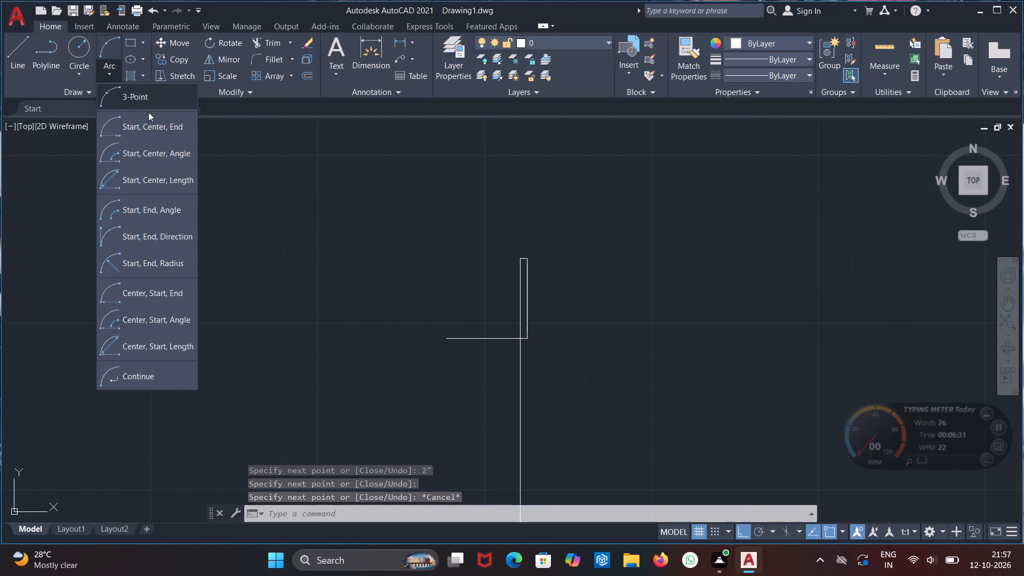
{"action": "left_click", "coordinate": [446, 341]}
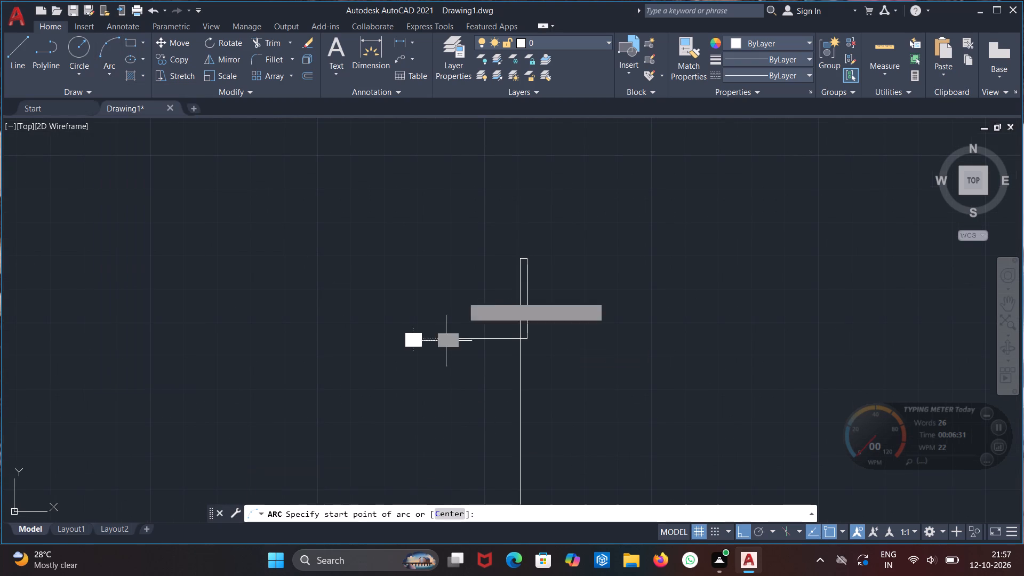
{"action": "left_click", "coordinate": [527, 255]}
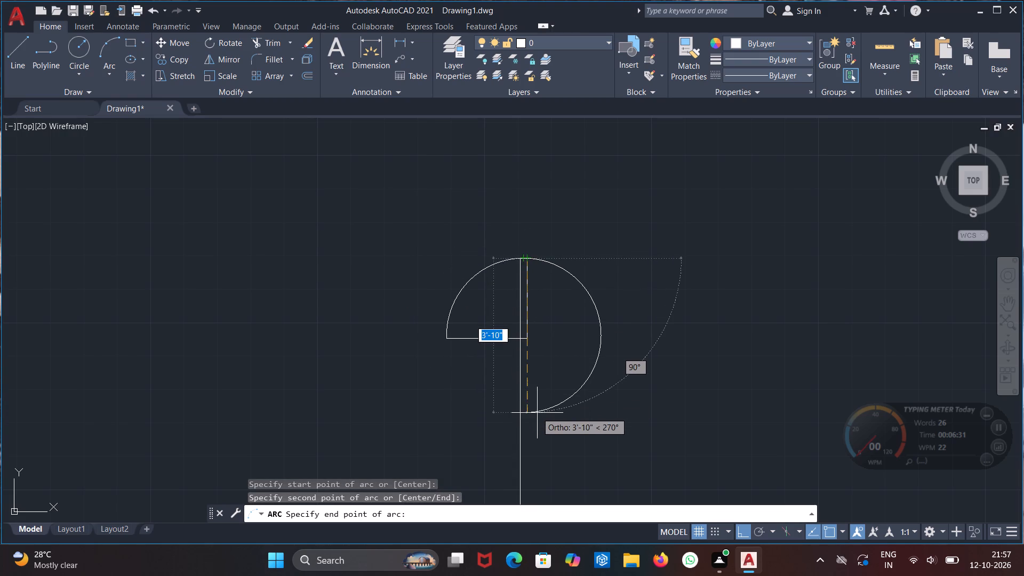
{"action": "left_click", "coordinate": [537, 413]}
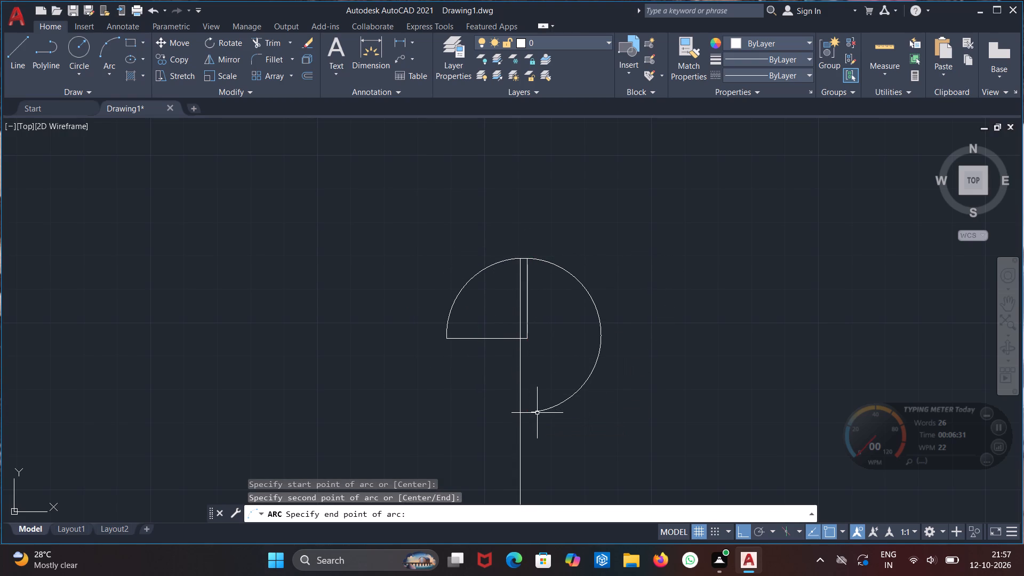
{"action": "key", "text": "Escape"}
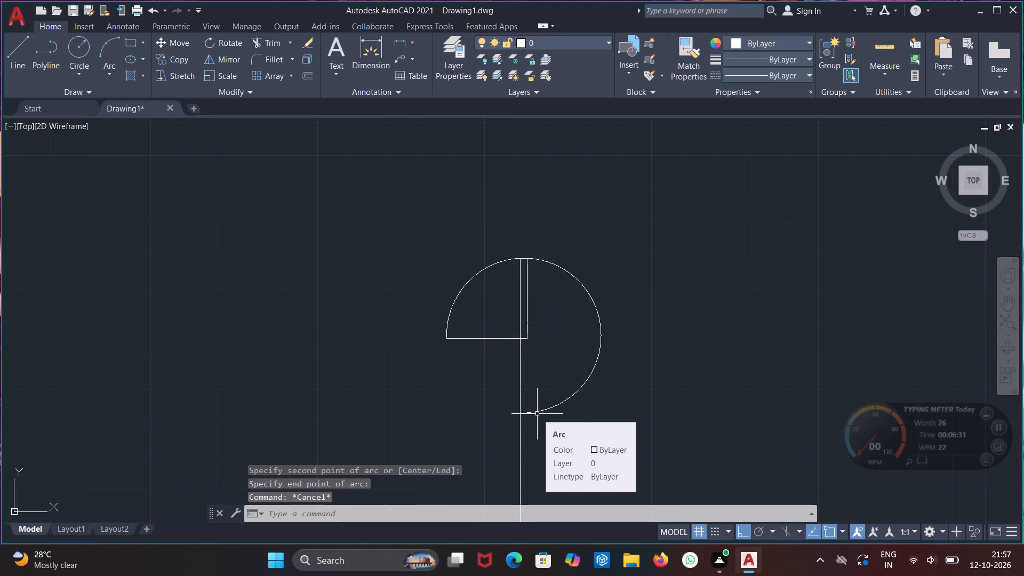
Trim the arc beyond the top of the door leaf and the inner leaf line below the base.
{"action": "type", "text": "tr"}
{"action": "key", "text": "Return"}
{"action": "left_click", "coordinate": [537, 414]}
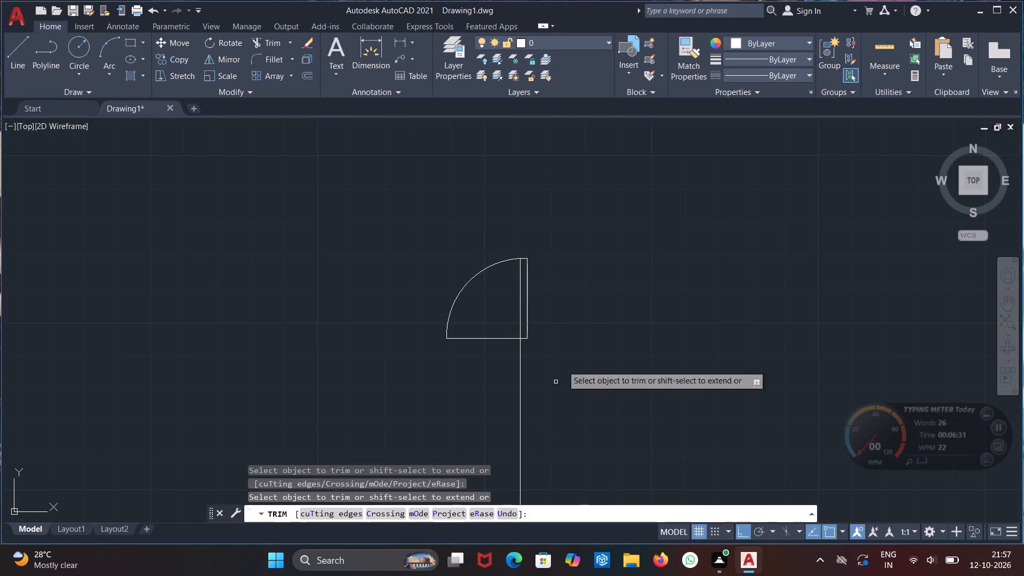
{"action": "left_click", "coordinate": [521, 431]}
{"action": "key", "text": "Escape"}
{"action": "key", "text": "Escape"}
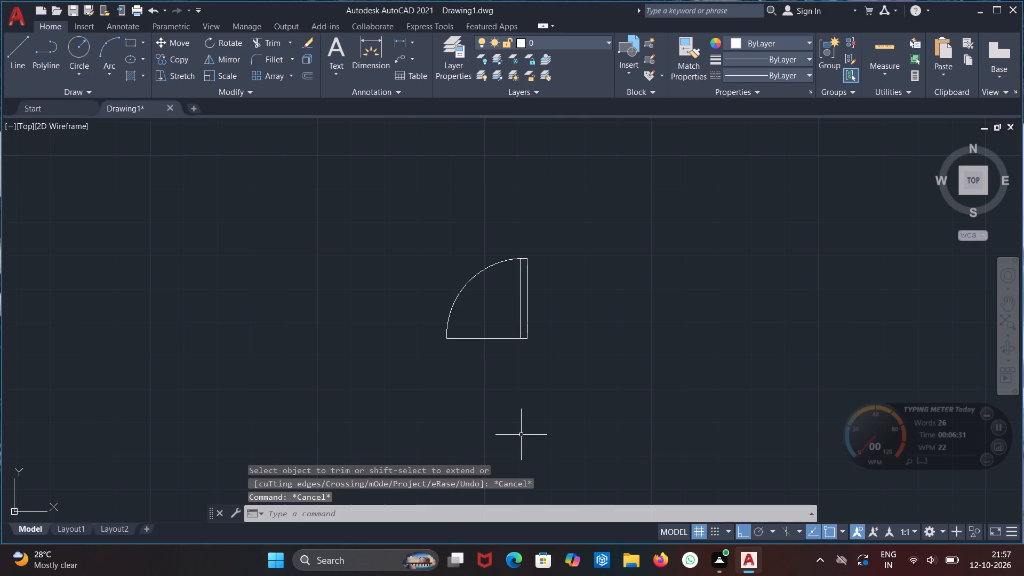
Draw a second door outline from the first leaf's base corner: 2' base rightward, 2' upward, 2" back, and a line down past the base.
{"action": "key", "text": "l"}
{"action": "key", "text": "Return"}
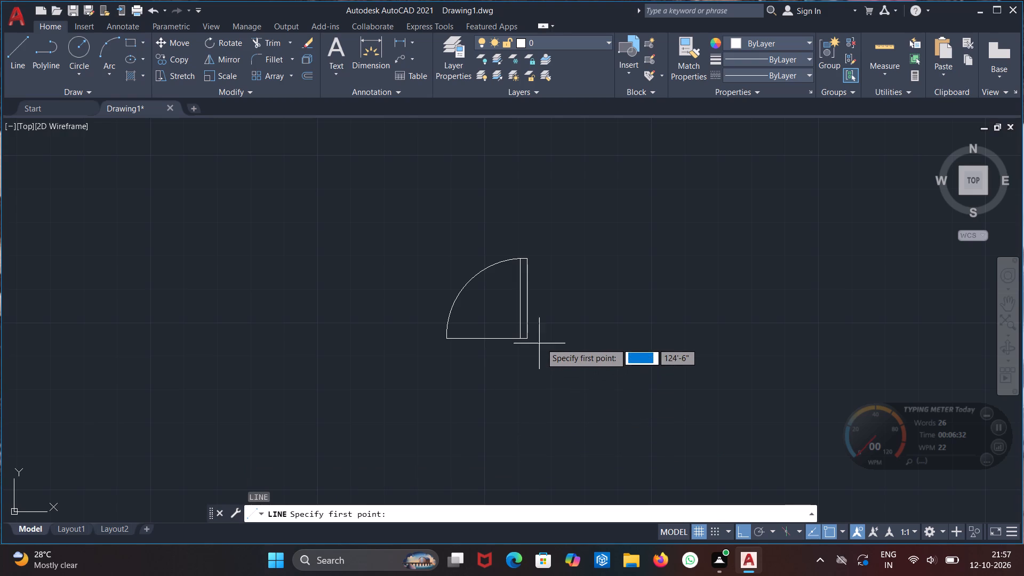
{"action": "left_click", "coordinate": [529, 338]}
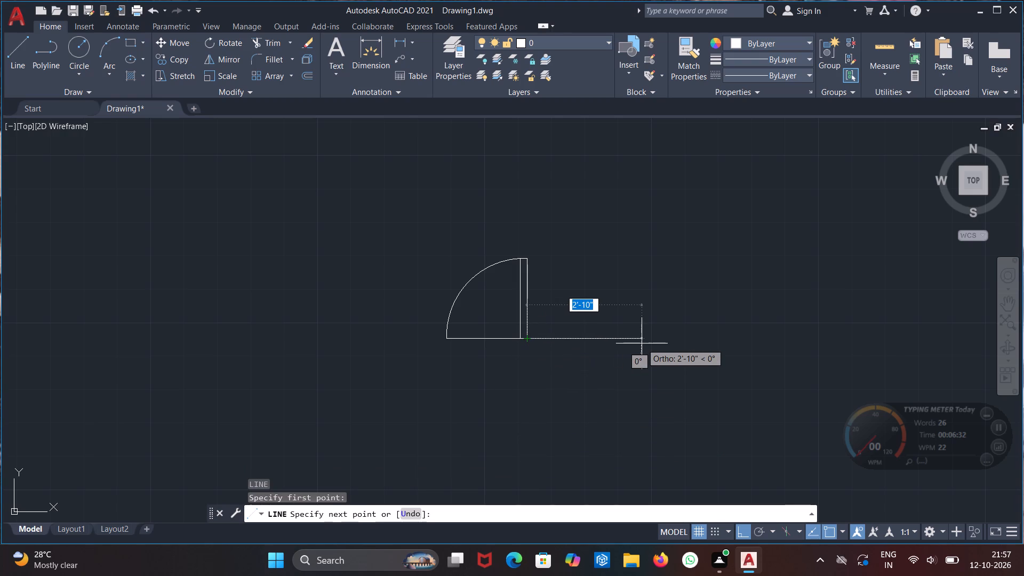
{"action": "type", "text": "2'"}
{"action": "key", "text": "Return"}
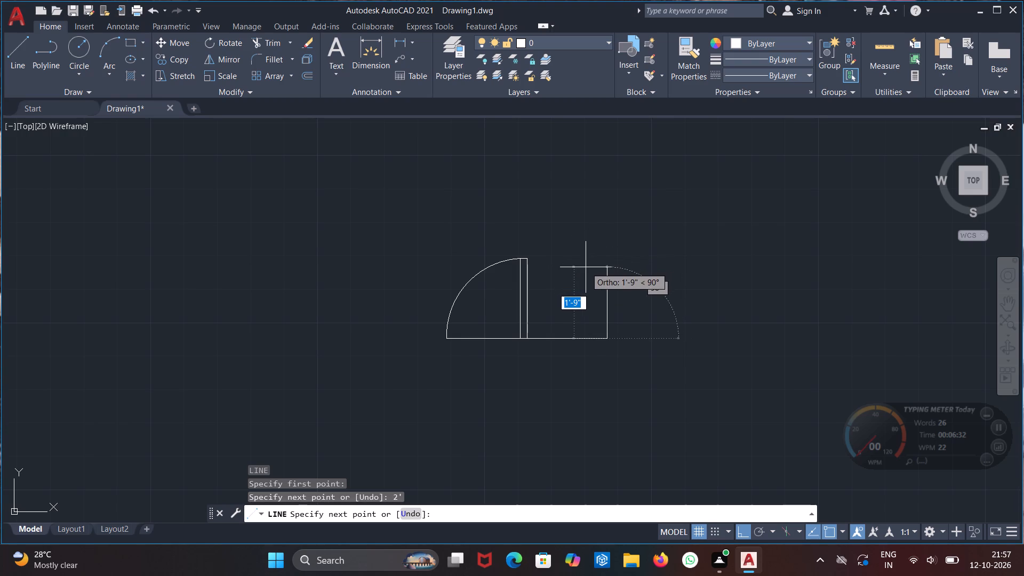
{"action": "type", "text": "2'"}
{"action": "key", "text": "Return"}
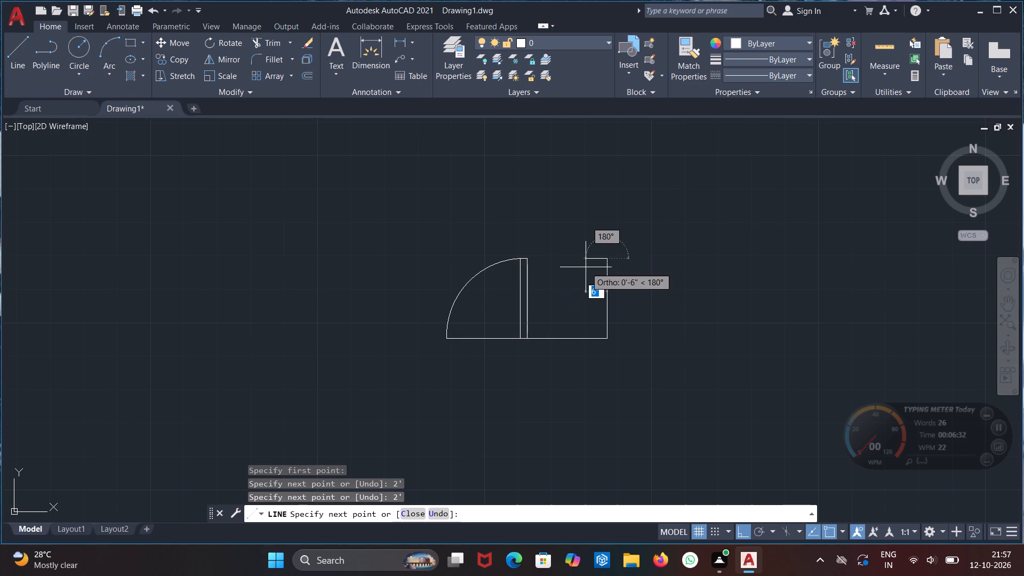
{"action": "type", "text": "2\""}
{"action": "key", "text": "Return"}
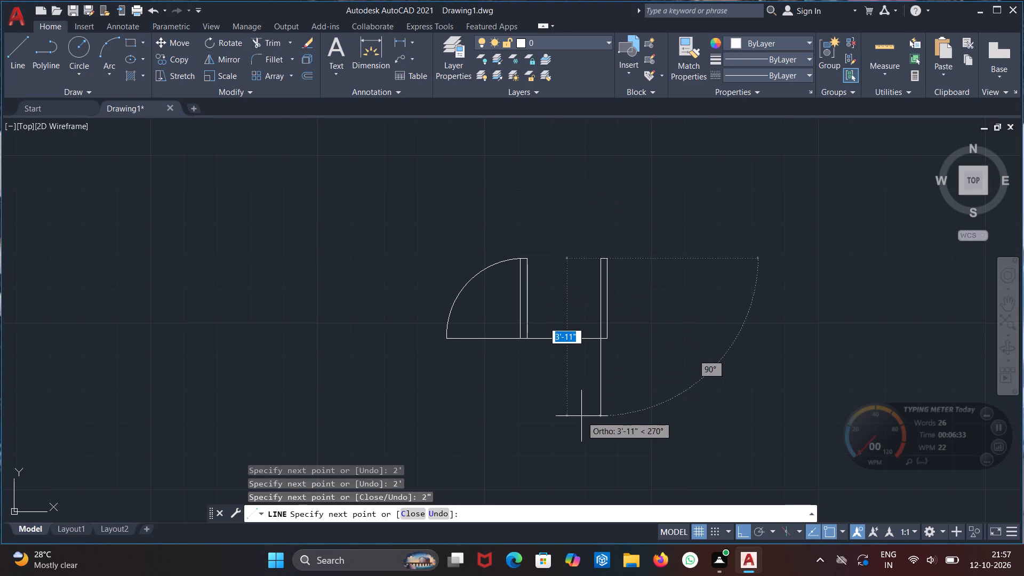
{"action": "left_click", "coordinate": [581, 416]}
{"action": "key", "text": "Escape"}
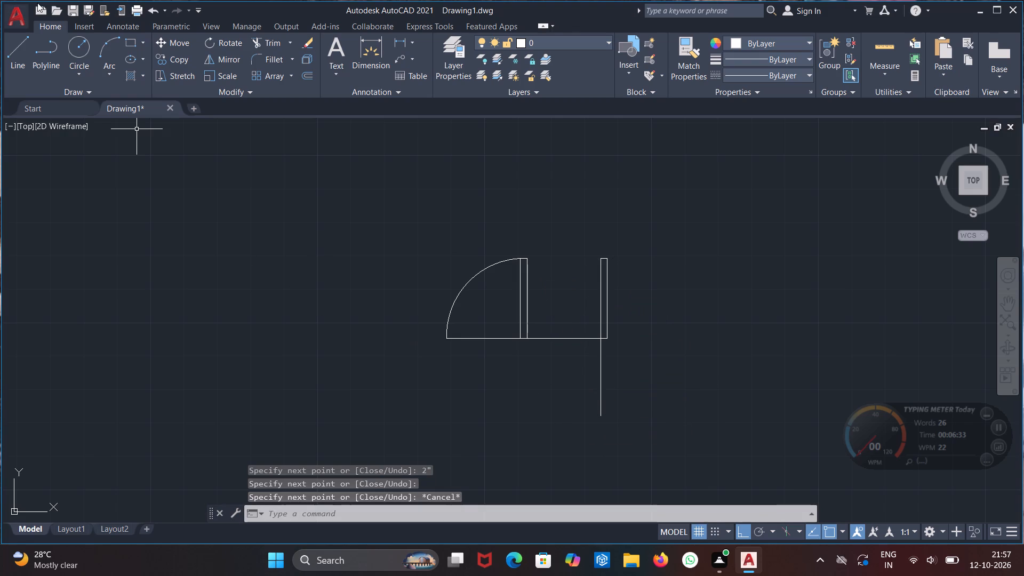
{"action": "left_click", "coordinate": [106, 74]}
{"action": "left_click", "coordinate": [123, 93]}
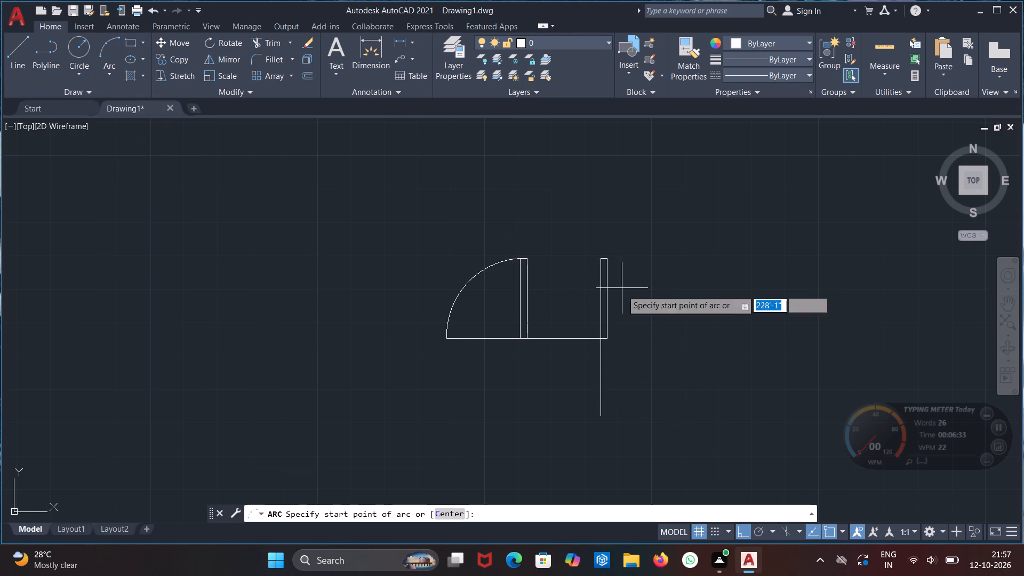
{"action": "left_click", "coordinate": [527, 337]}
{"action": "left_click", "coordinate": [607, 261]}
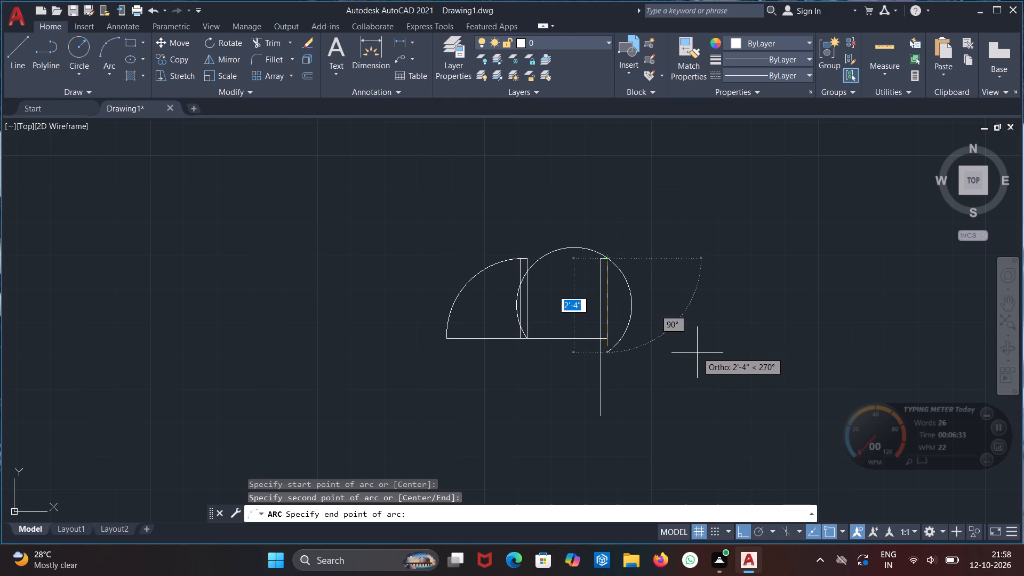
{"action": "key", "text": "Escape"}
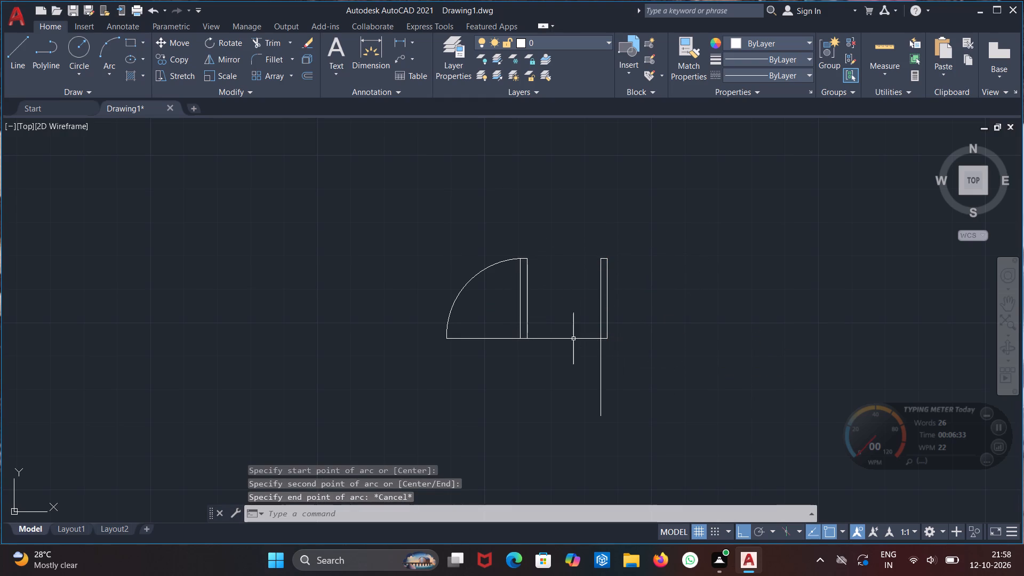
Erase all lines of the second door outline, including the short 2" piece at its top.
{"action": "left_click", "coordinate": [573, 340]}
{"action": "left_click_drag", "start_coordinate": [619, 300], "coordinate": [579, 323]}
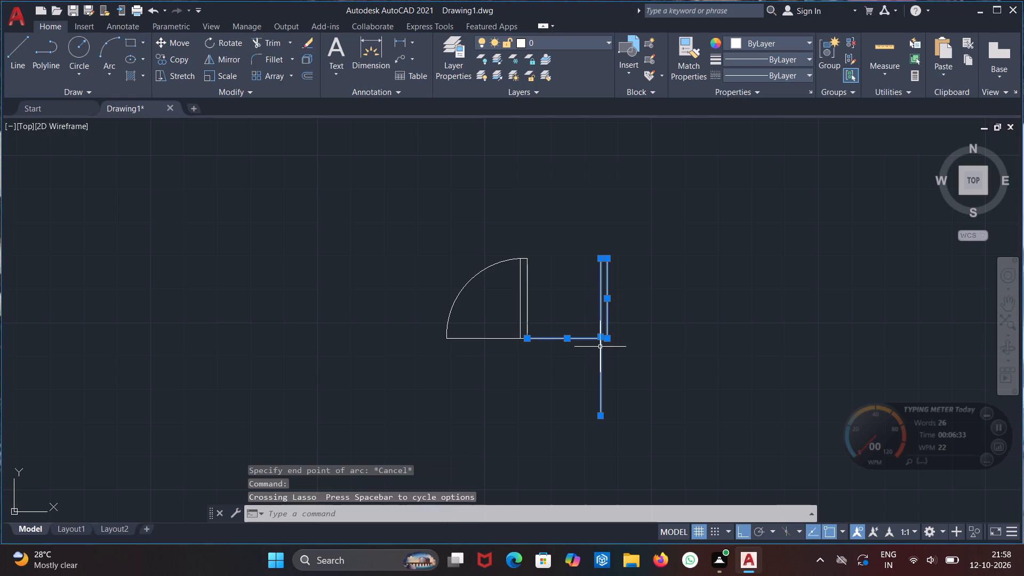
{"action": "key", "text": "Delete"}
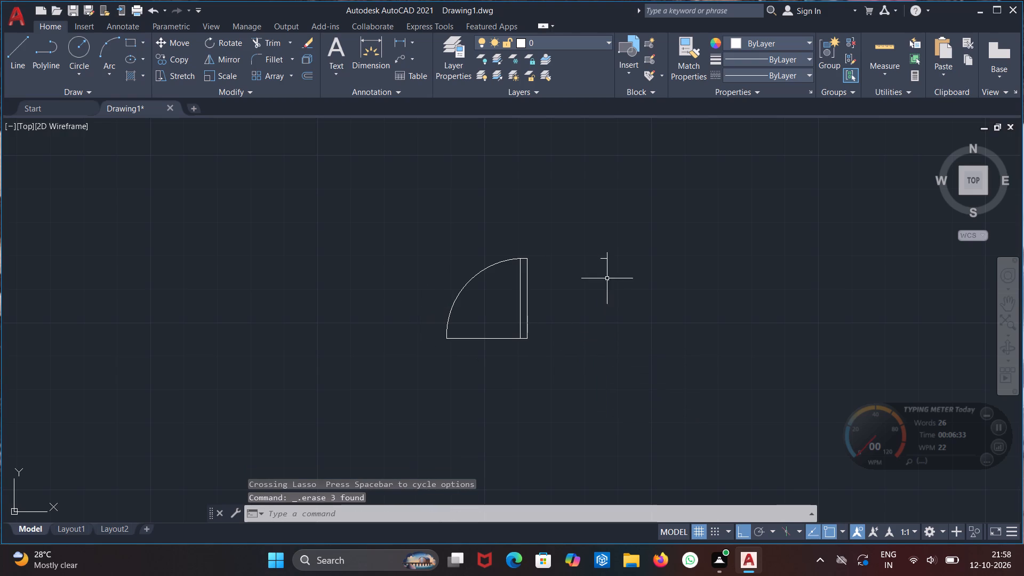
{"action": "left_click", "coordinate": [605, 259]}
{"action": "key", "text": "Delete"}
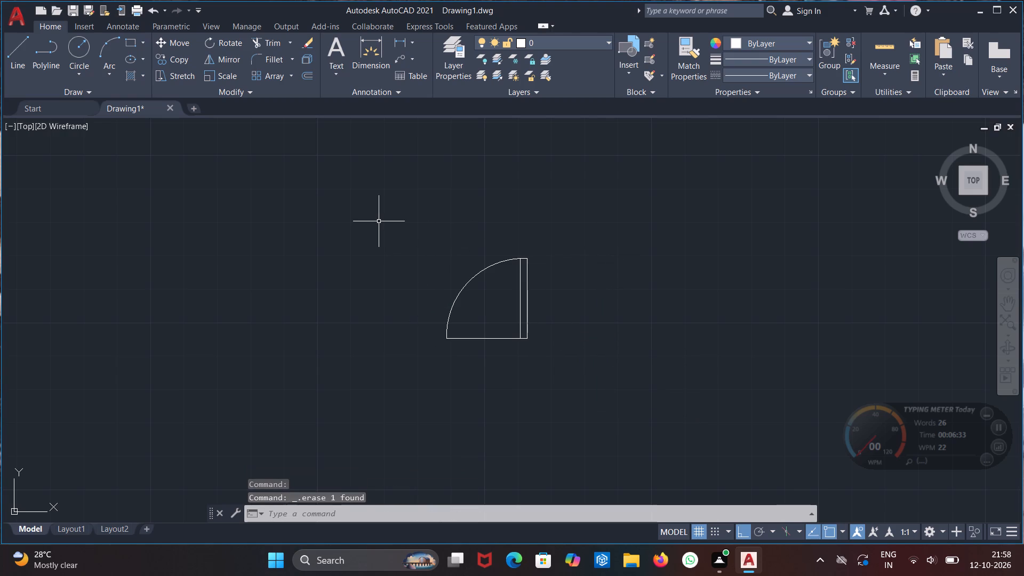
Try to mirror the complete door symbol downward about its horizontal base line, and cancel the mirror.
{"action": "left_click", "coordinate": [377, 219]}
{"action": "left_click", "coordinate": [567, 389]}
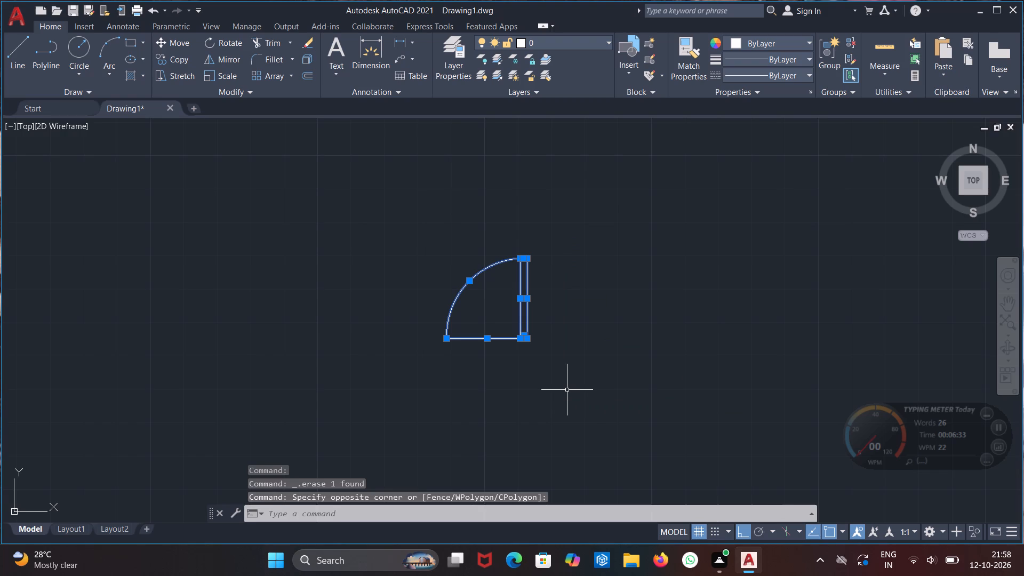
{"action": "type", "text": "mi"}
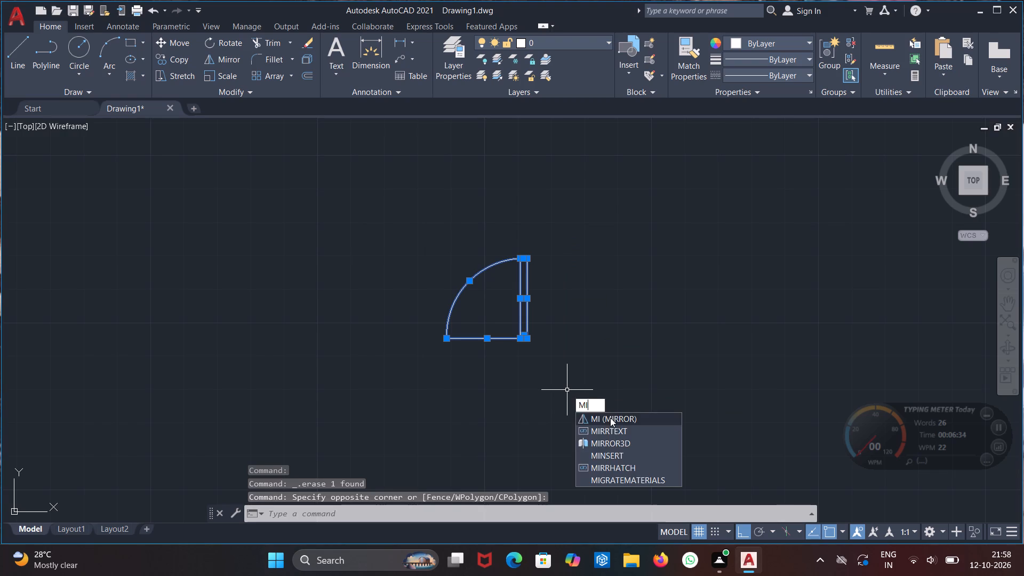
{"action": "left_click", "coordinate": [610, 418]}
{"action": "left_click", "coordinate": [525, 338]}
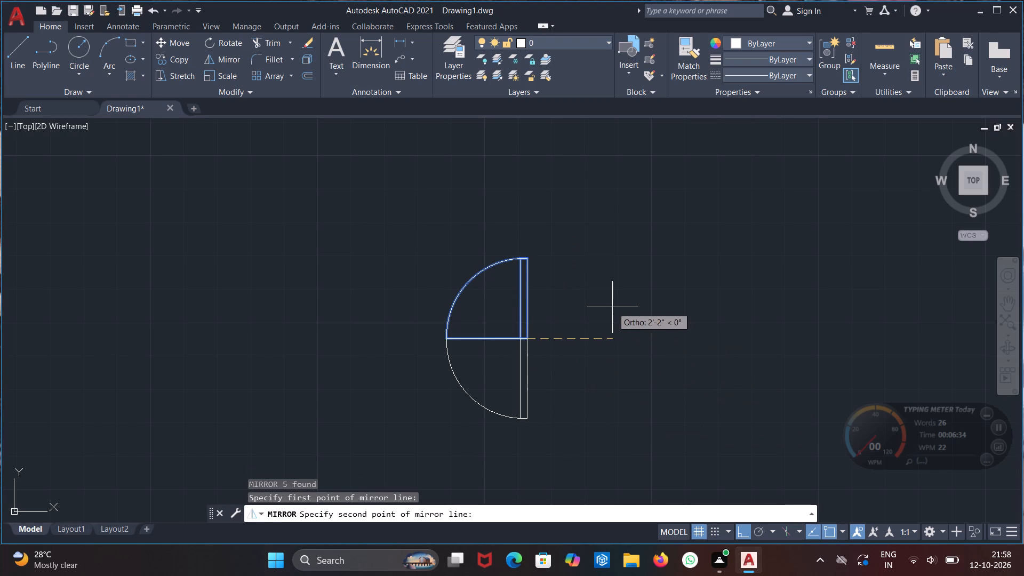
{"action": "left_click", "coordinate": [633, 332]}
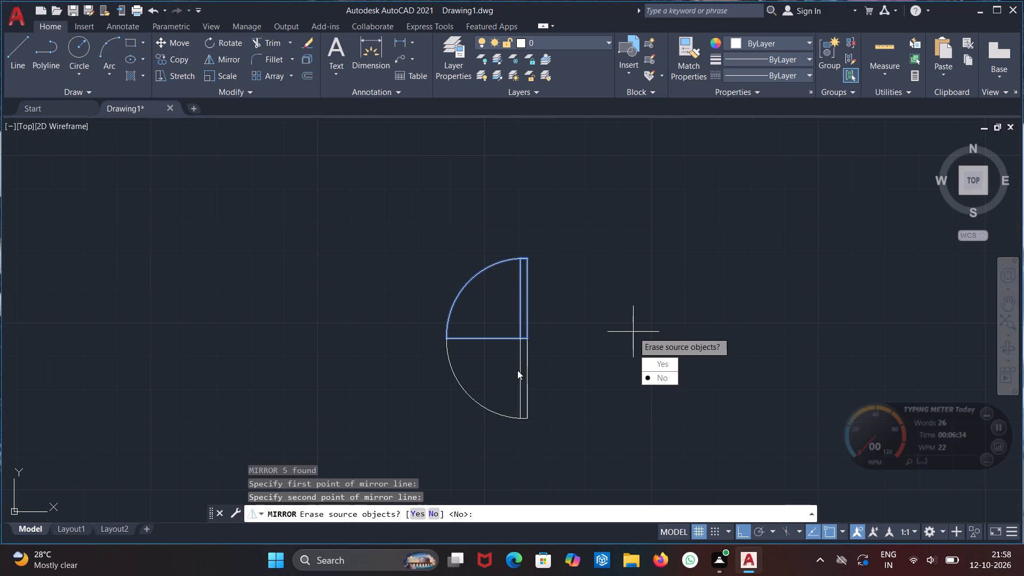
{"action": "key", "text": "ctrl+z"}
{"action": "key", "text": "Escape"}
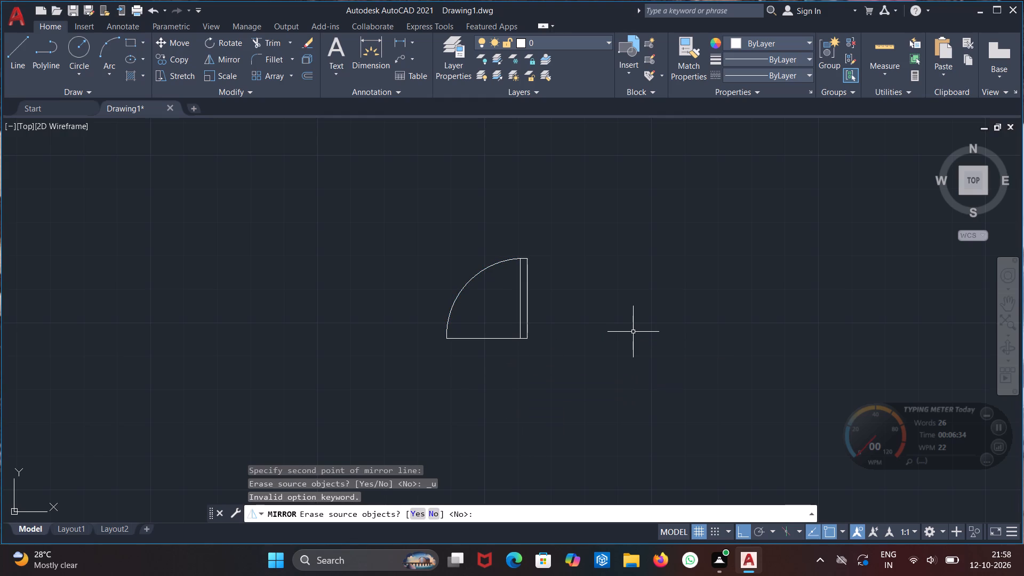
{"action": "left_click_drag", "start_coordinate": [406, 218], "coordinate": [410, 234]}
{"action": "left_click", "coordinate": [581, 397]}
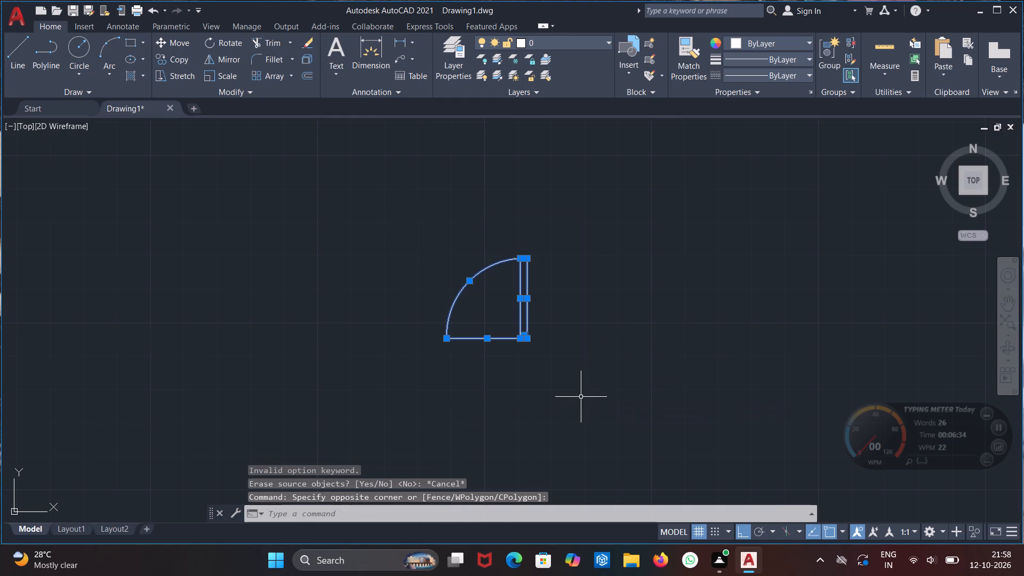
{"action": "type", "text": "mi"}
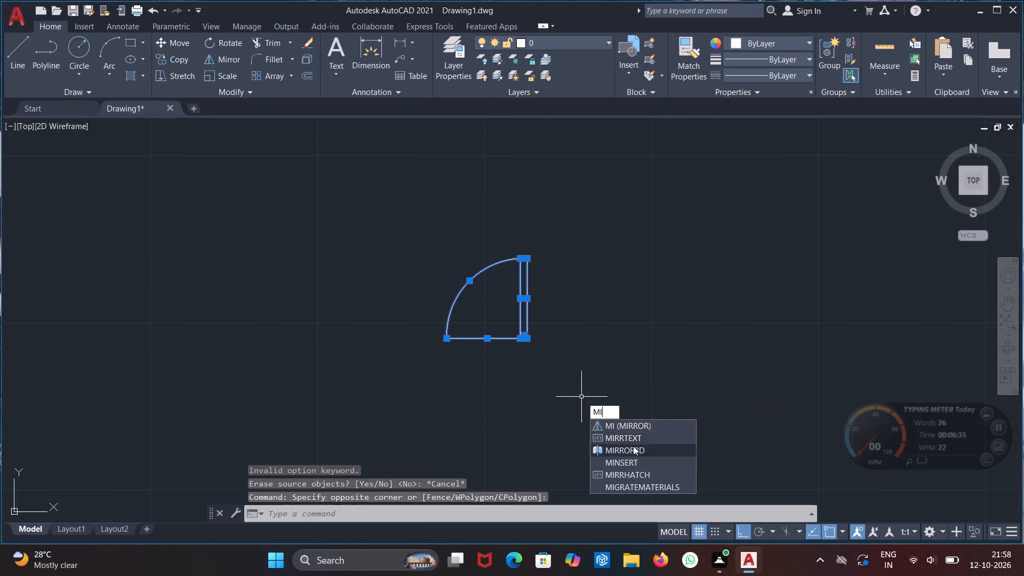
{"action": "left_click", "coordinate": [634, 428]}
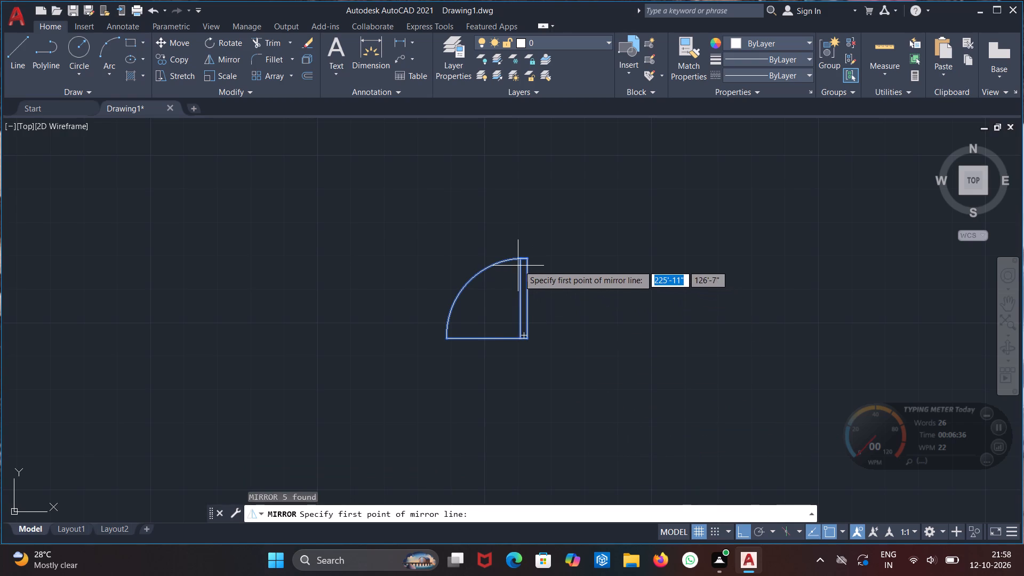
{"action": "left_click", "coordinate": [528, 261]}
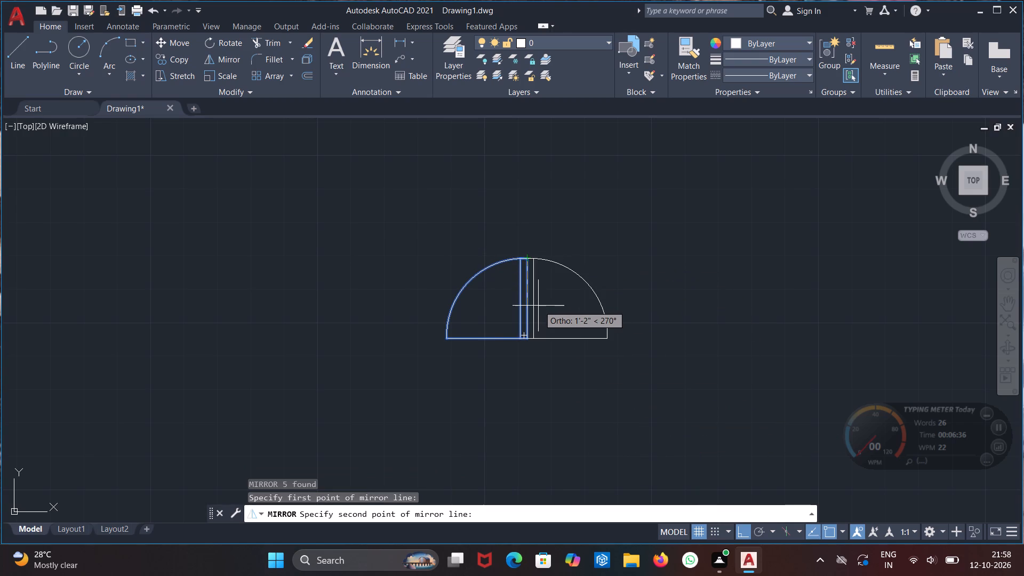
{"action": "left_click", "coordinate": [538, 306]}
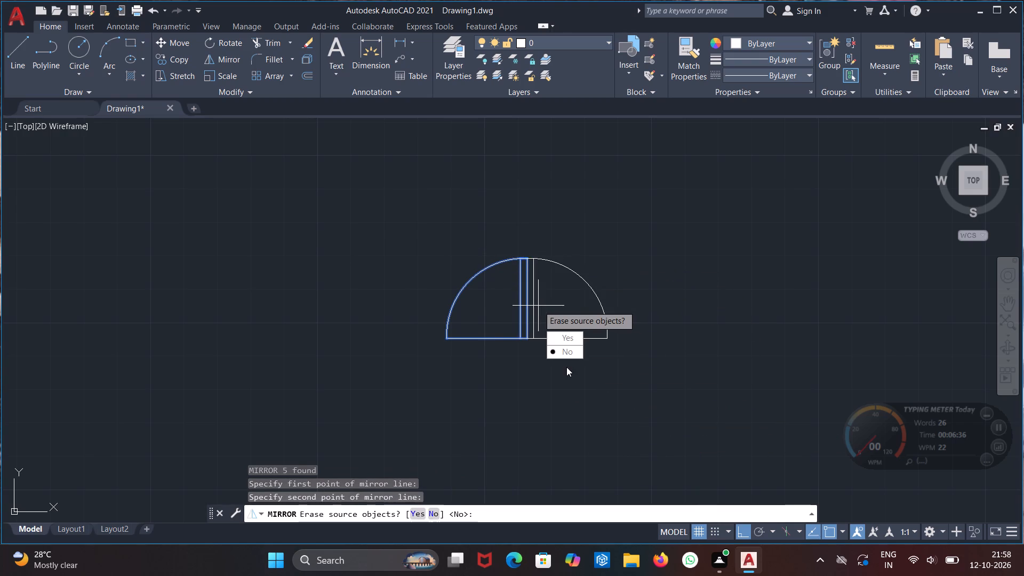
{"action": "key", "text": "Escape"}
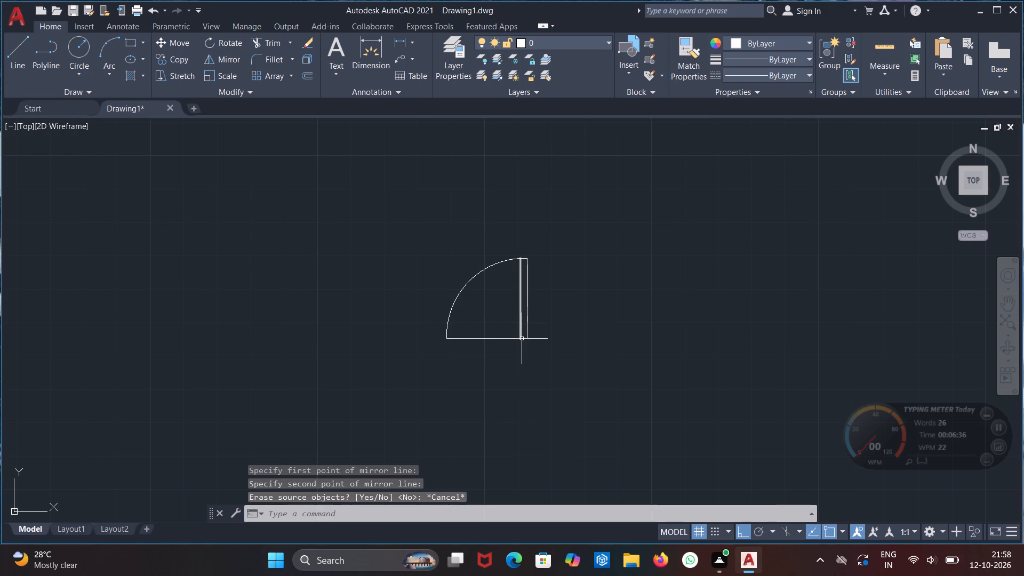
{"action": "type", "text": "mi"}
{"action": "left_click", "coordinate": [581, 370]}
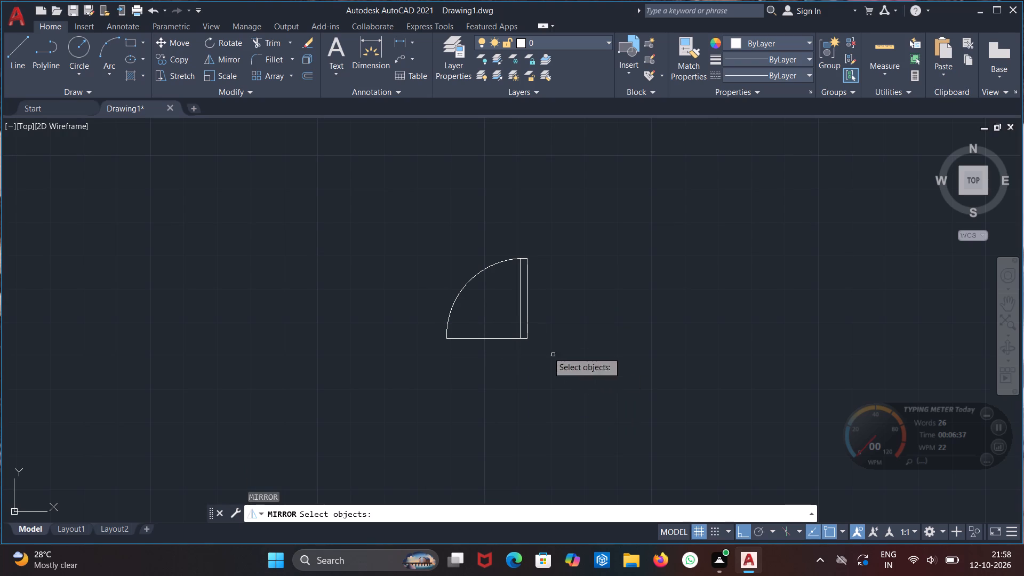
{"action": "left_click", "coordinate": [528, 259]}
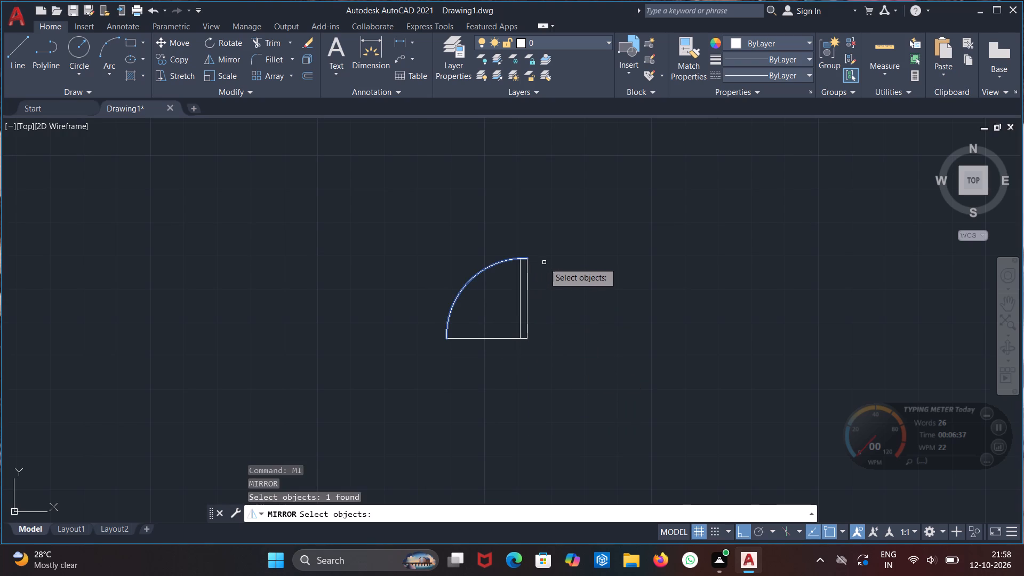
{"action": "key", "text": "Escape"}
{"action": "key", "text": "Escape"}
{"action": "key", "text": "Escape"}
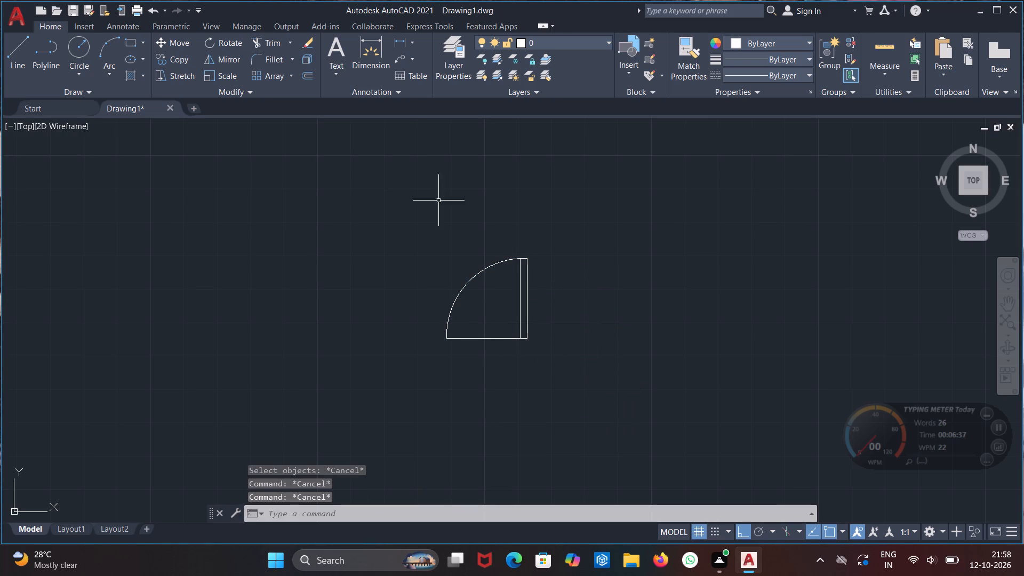
Mirror the complete door symbol about the leaf's outer vertical line, keeping the source objects, to form a double door.
{"action": "left_click_drag", "start_coordinate": [387, 184], "coordinate": [383, 219]}
{"action": "left_click_drag", "start_coordinate": [585, 380], "coordinate": [591, 388]}
{"action": "type", "text": "mi"}
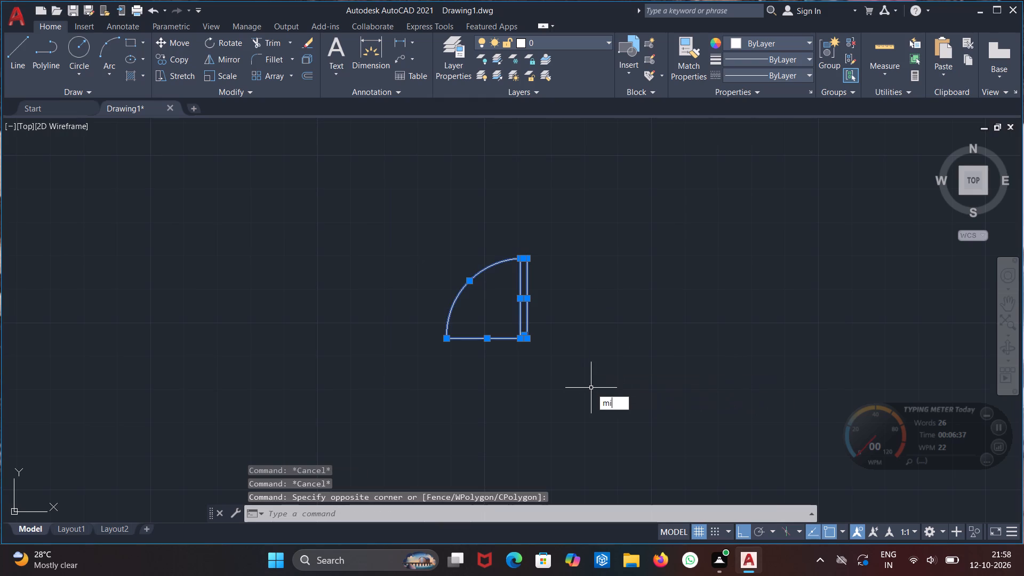
{"action": "left_click", "coordinate": [619, 413]}
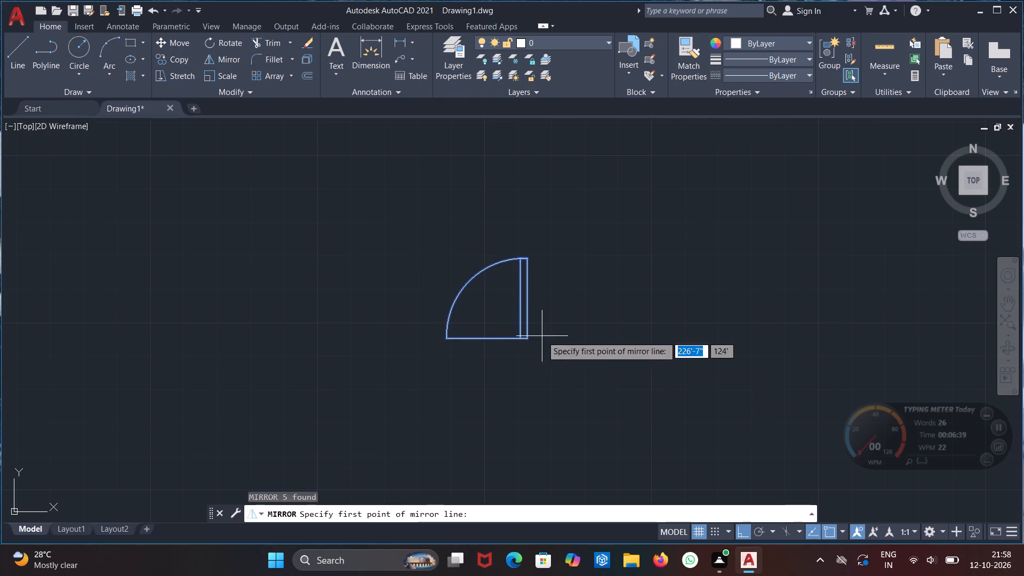
{"action": "left_click", "coordinate": [527, 261]}
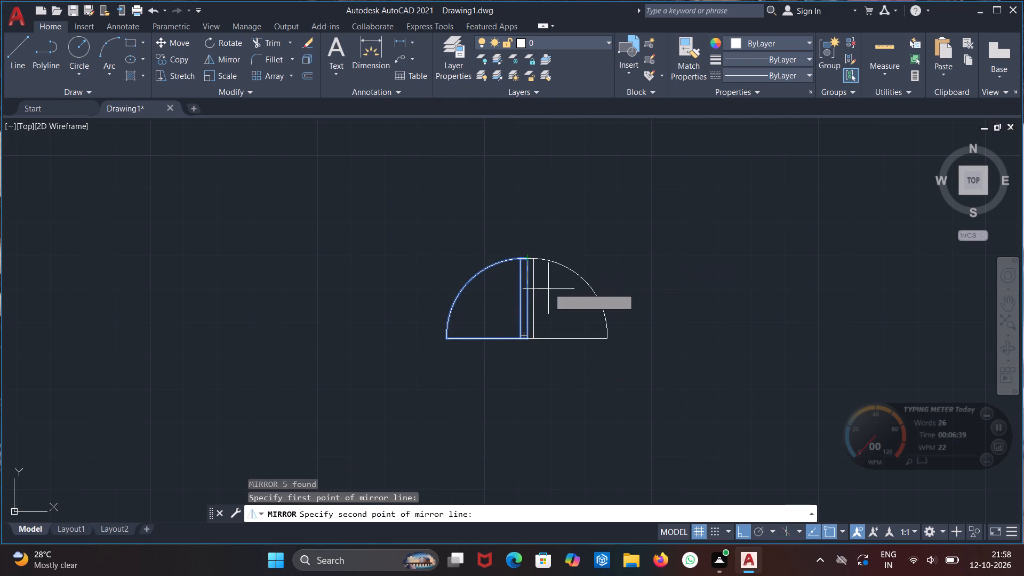
{"action": "left_click", "coordinate": [538, 302]}
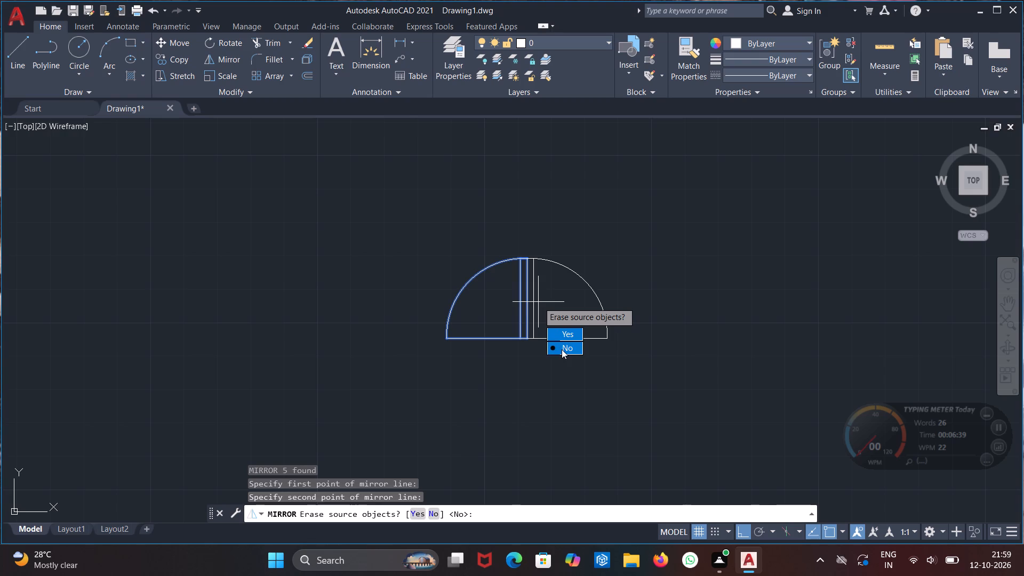
{"action": "left_click_drag", "start_coordinate": [562, 349], "coordinate": [538, 302]}
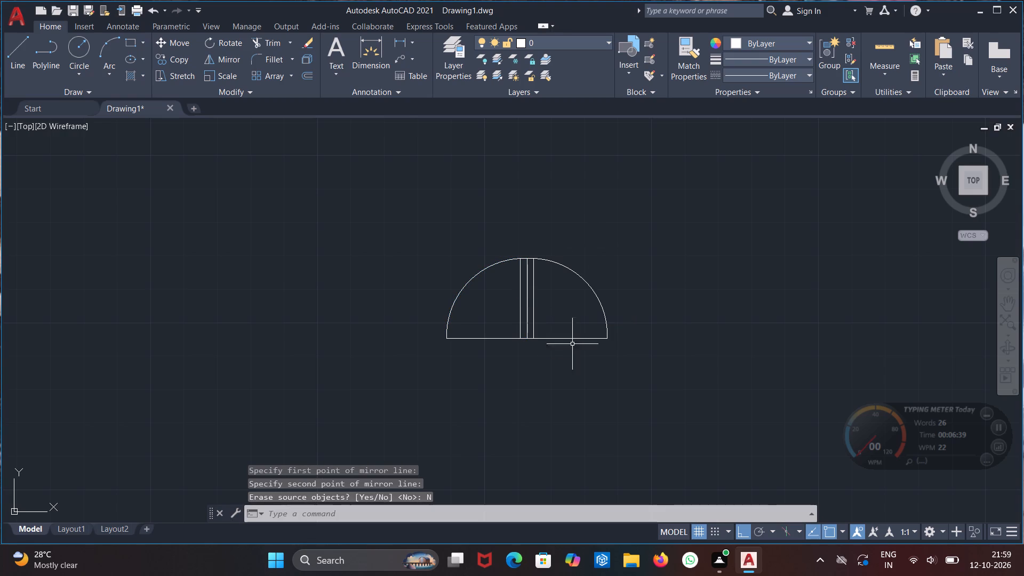
Rotate the double door symbol 270° about the right end of its base line so the arcs face right.
{"action": "scroll", "coordinate": [563, 363], "scroll_direction": "down", "scroll_amount": 2}
{"action": "left_click_drag", "start_coordinate": [476, 289], "coordinate": [479, 317]}
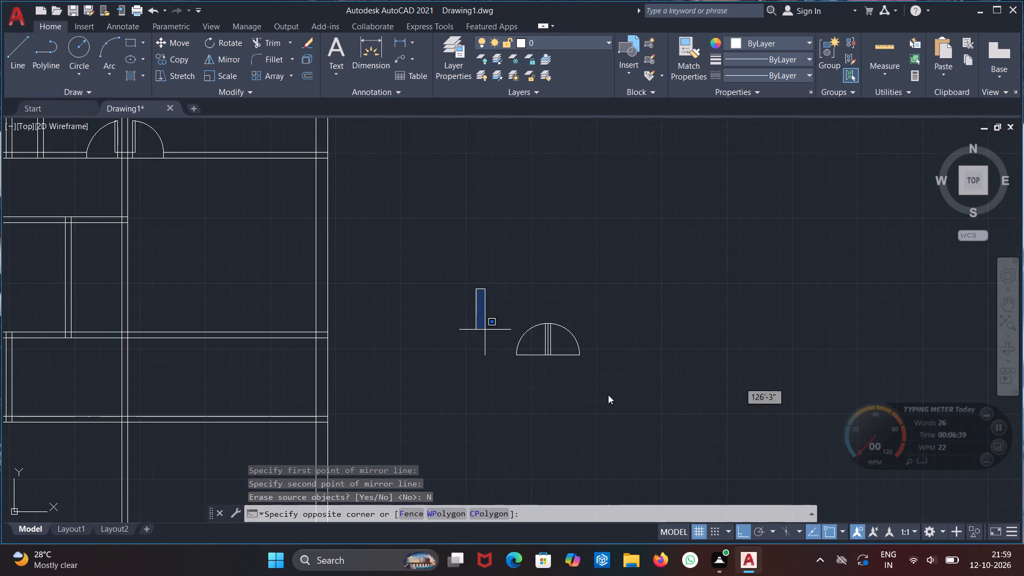
{"action": "left_click", "coordinate": [633, 411]}
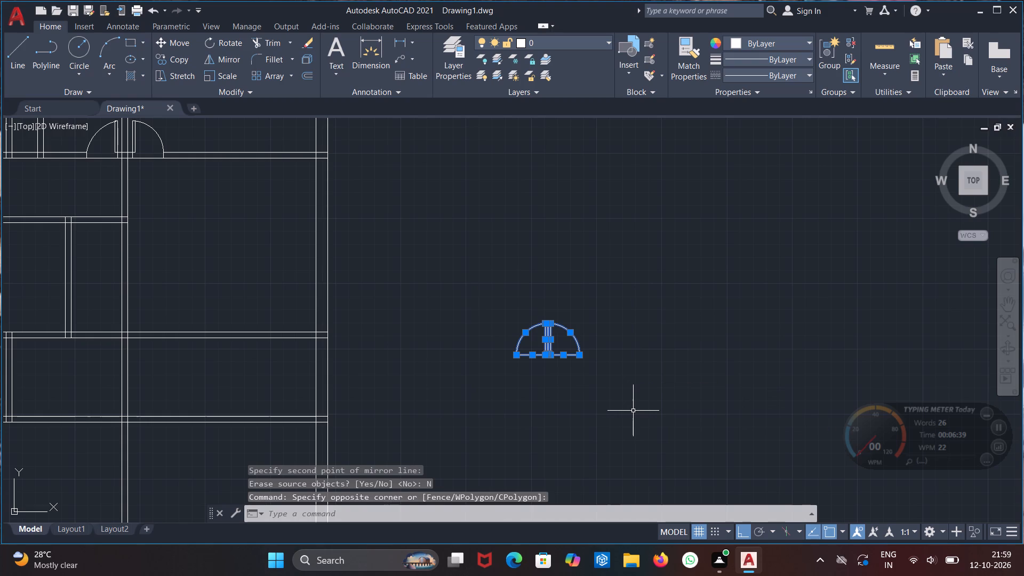
{"action": "type", "text": "ro"}
{"action": "left_click", "coordinate": [663, 441]}
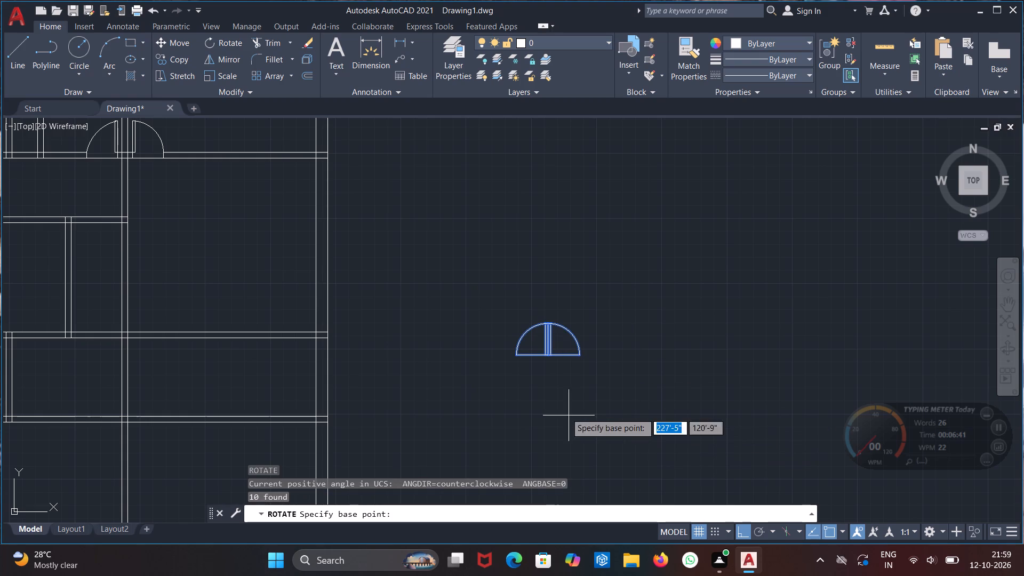
{"action": "left_click", "coordinate": [581, 359]}
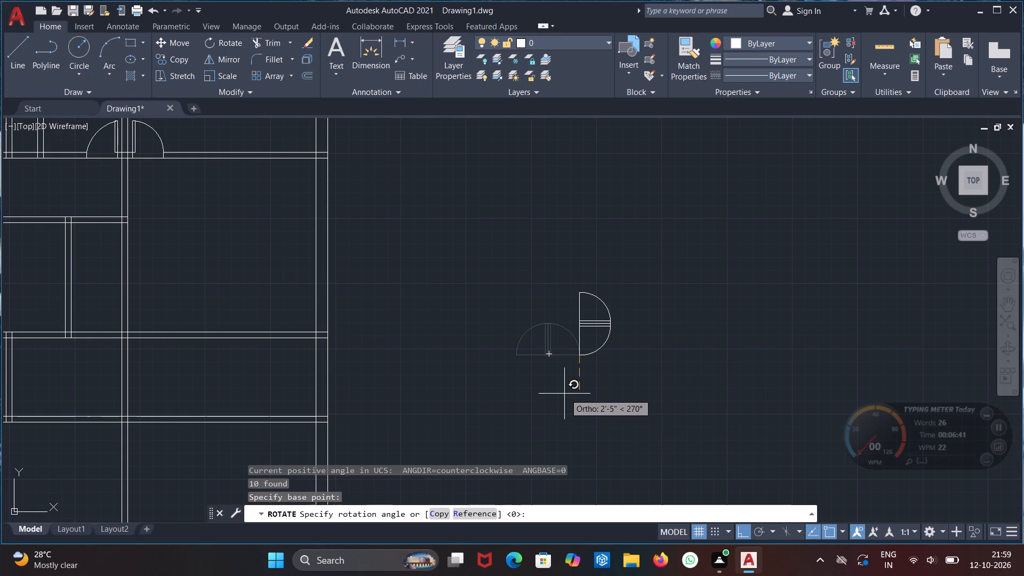
{"action": "left_click", "coordinate": [566, 394]}
Move the double door by its lower base corner to the bottom end of the short vertical partition's left face.
{"action": "scroll", "coordinate": [441, 387], "scroll_direction": "down", "scroll_amount": 1}
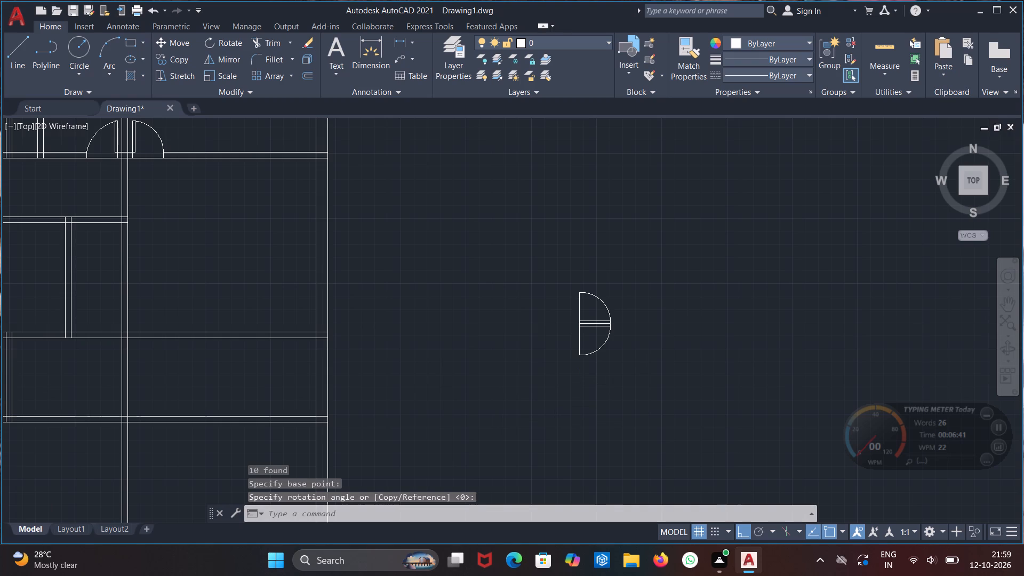
{"action": "middle_click_drag", "start_coordinate": [295, 387], "coordinate": [443, 335]}
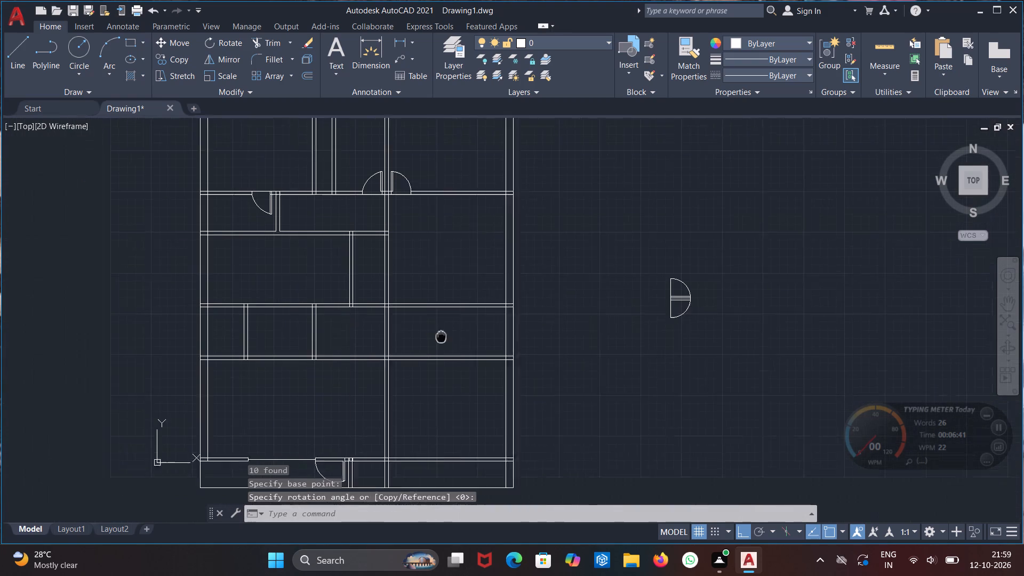
{"action": "middle_click_drag", "start_coordinate": [443, 335], "coordinate": [450, 332]}
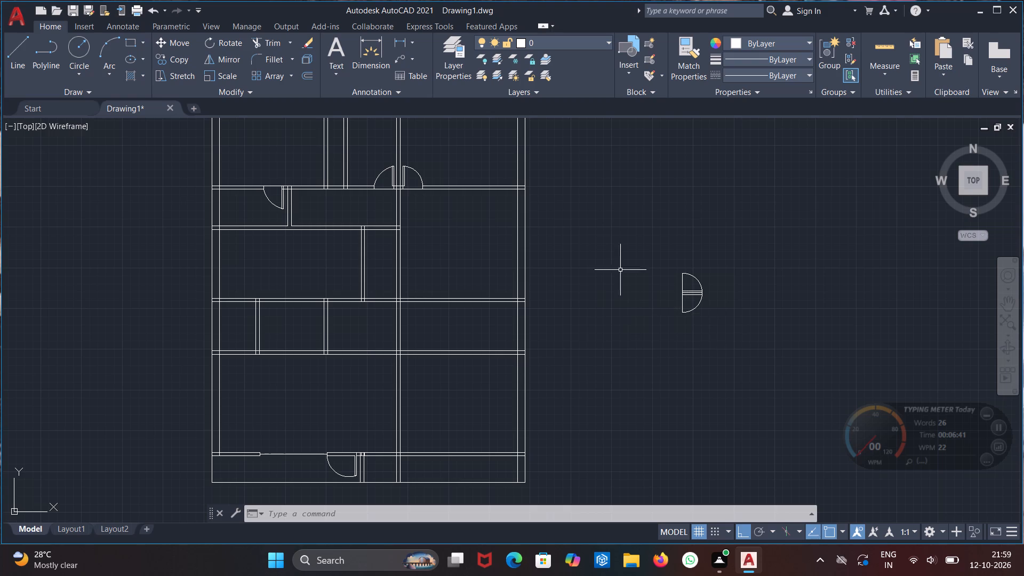
{"action": "left_click", "coordinate": [621, 251]}
{"action": "left_click", "coordinate": [754, 422]}
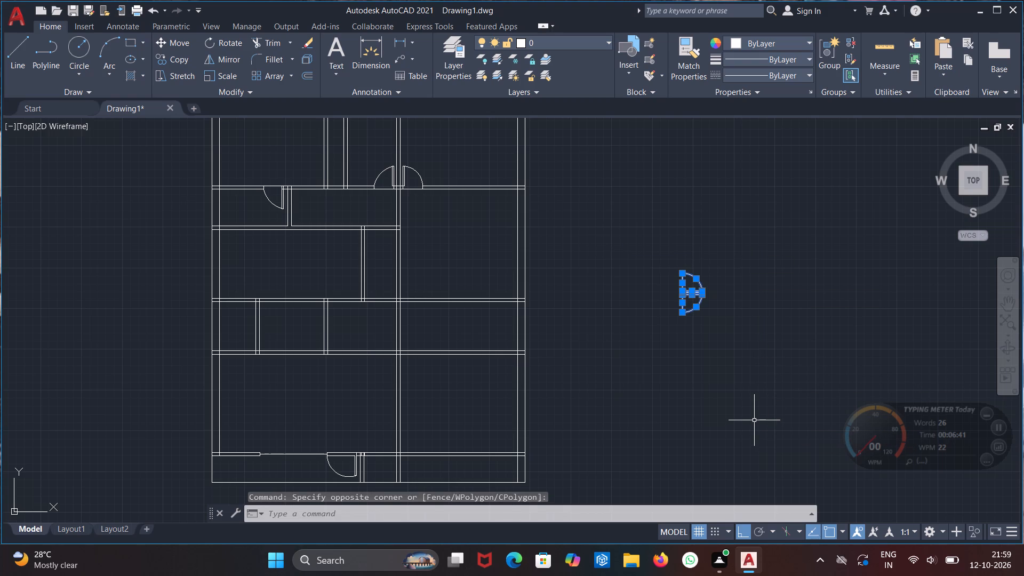
{"action": "type", "text": "mo"}
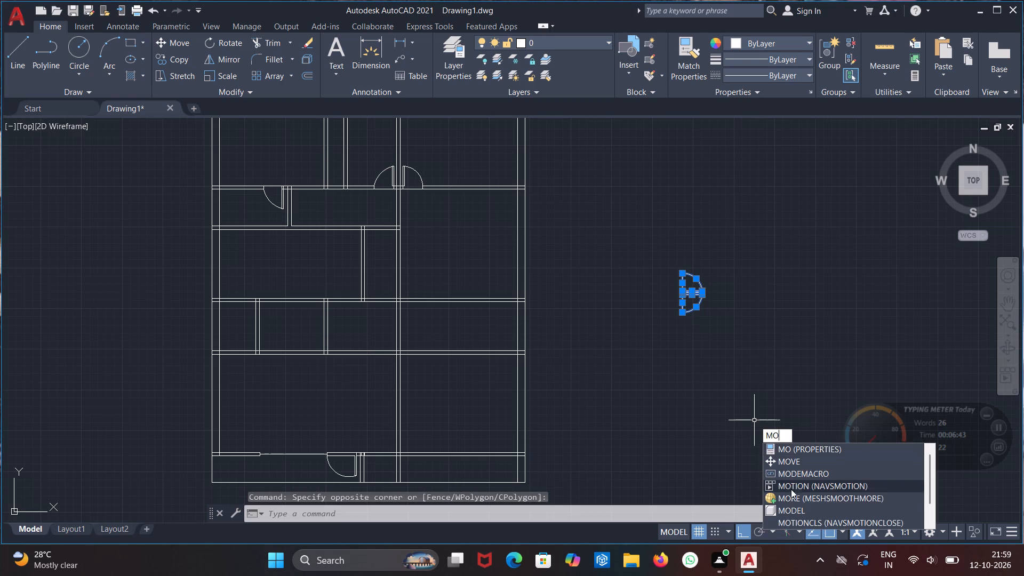
{"action": "left_click", "coordinate": [781, 458]}
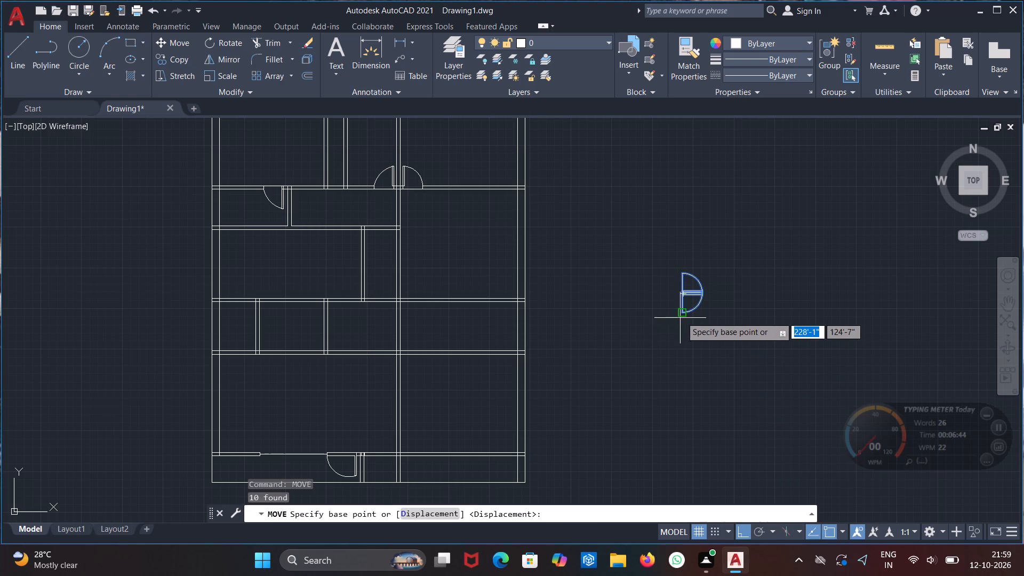
{"action": "left_click", "coordinate": [681, 316]}
{"action": "scroll", "coordinate": [379, 290], "scroll_direction": "up", "scroll_amount": 2}
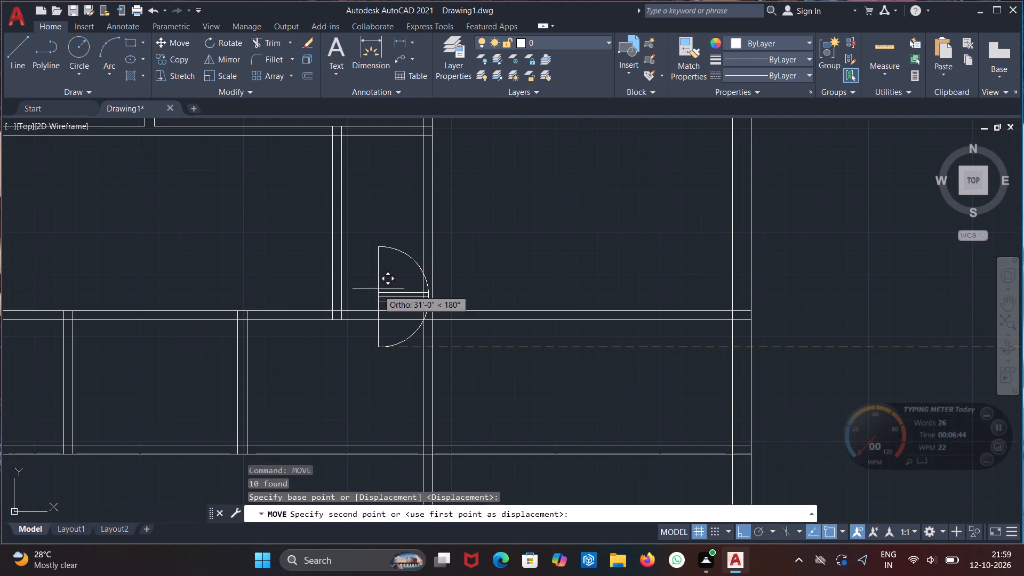
{"action": "left_click", "coordinate": [332, 275]}
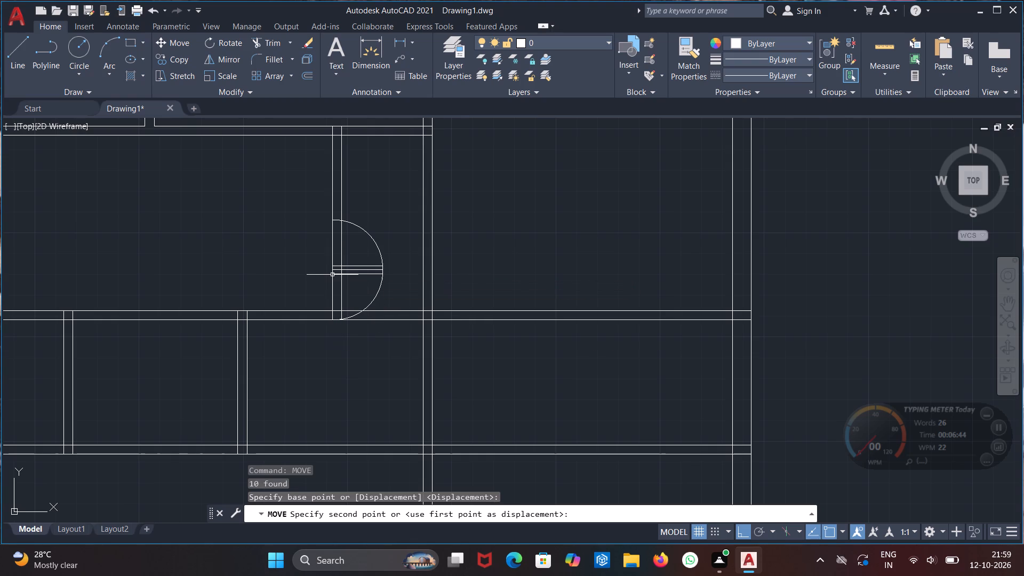
Move the double door by its upper base corner to the midpoint of the vertical partition's right face.
{"action": "left_click_drag", "start_coordinate": [288, 195], "coordinate": [297, 208]}
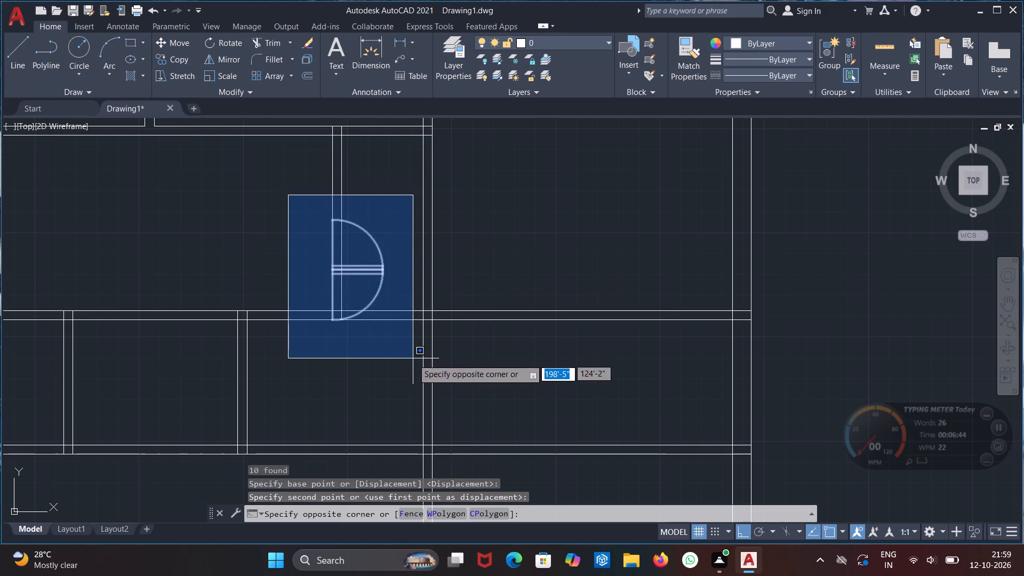
{"action": "left_click", "coordinate": [414, 360]}
{"action": "type", "text": "mo"}
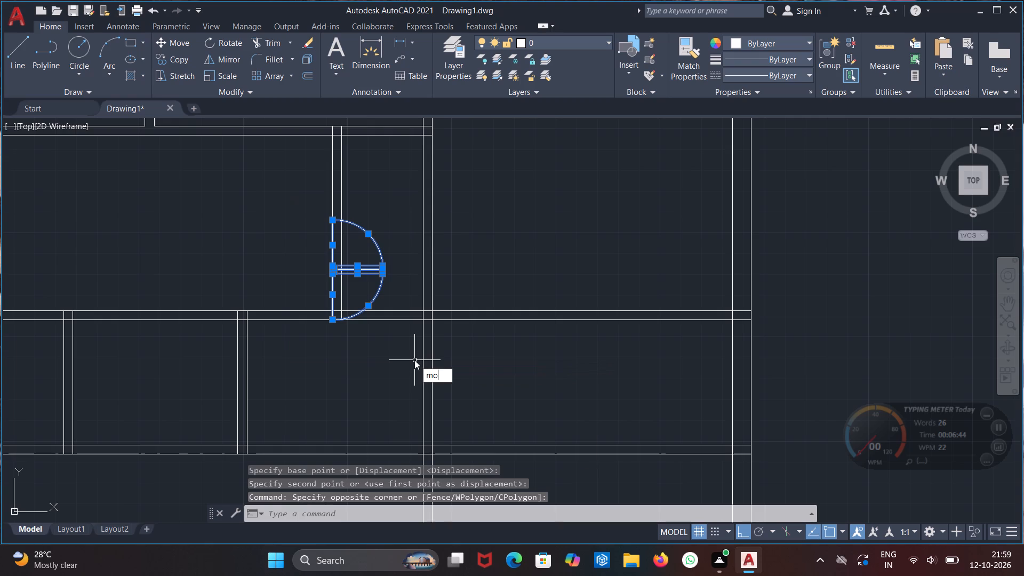
{"action": "left_click", "coordinate": [454, 398]}
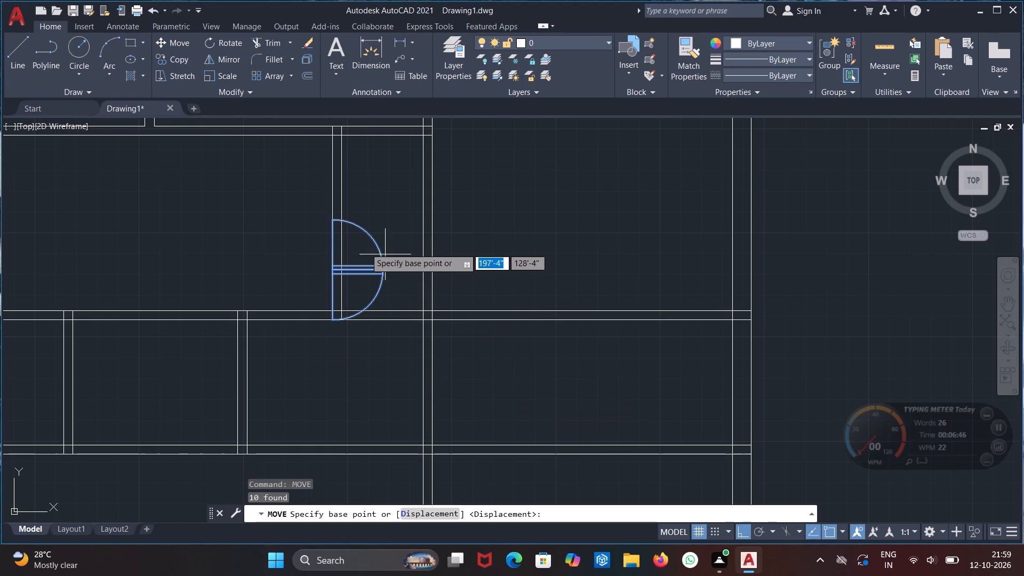
{"action": "left_click", "coordinate": [332, 219]}
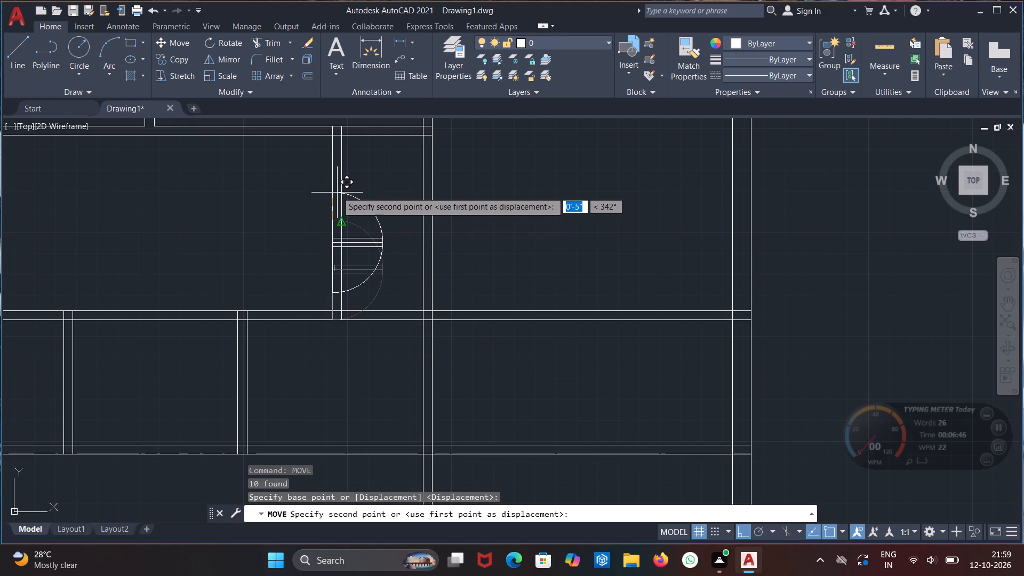
{"action": "left_click", "coordinate": [338, 190]}
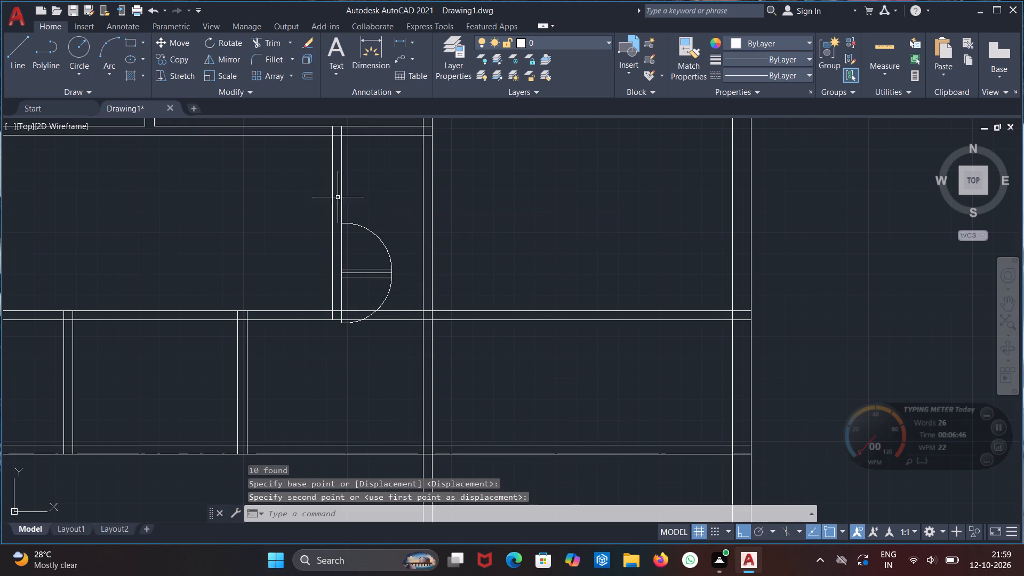
Move the double door straight up about 2'-1" along the partition's right face.
{"action": "left_click_drag", "start_coordinate": [312, 216], "coordinate": [317, 218]}
{"action": "left_click", "coordinate": [428, 387]}
{"action": "type", "text": "mo"}
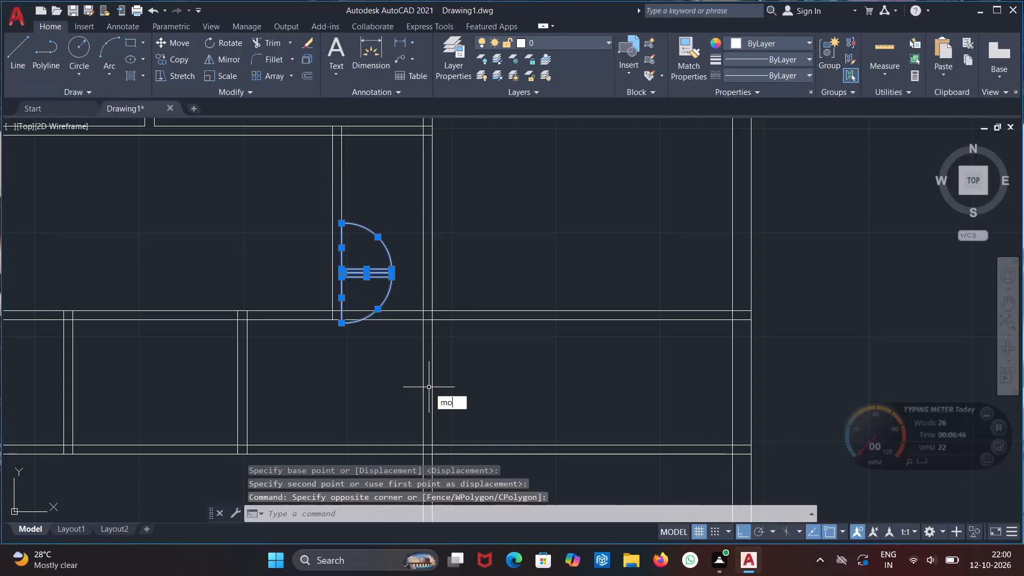
{"action": "left_click", "coordinate": [475, 430]}
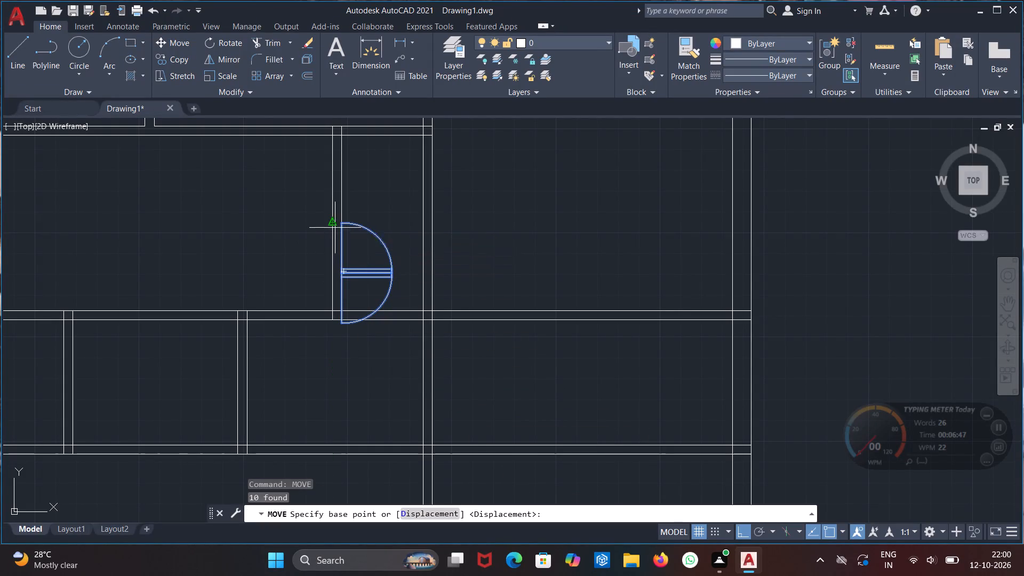
{"action": "left_click", "coordinate": [341, 223]}
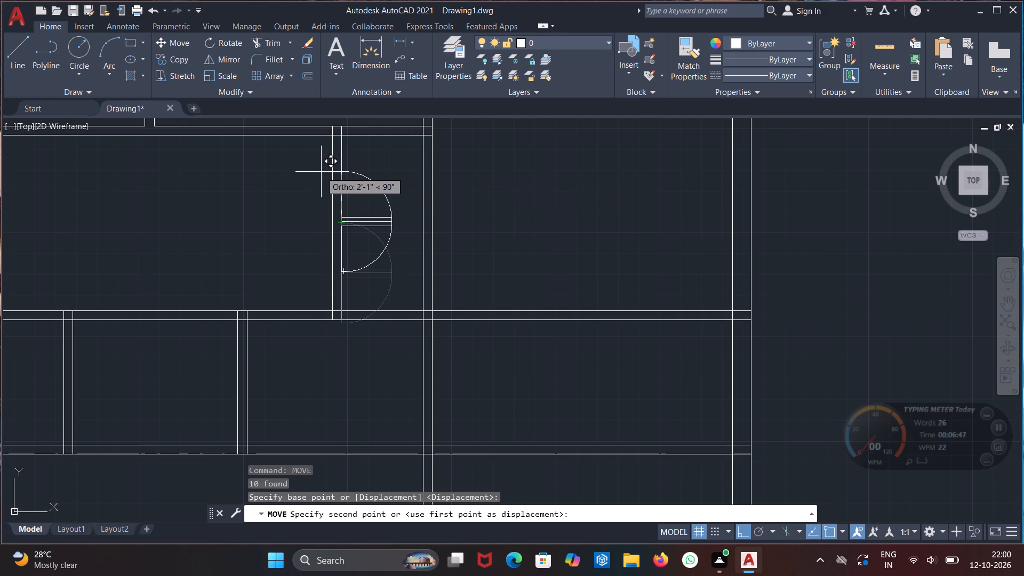
{"action": "left_click", "coordinate": [321, 172]}
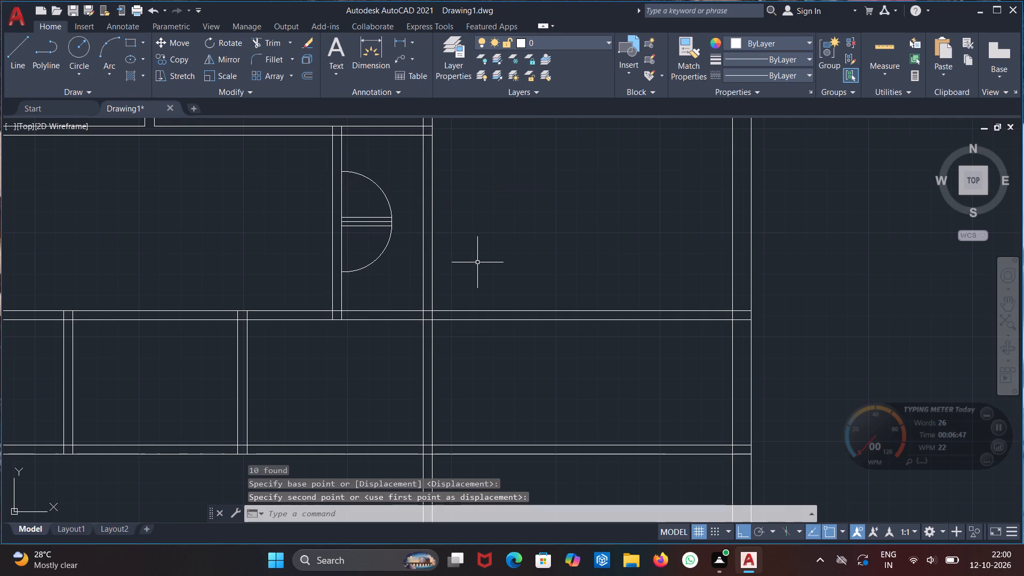
Draw horizontal jamb lines from the double door's lower and upper arc ends leftward past the partition's left face.
{"action": "key", "text": "Escape"}
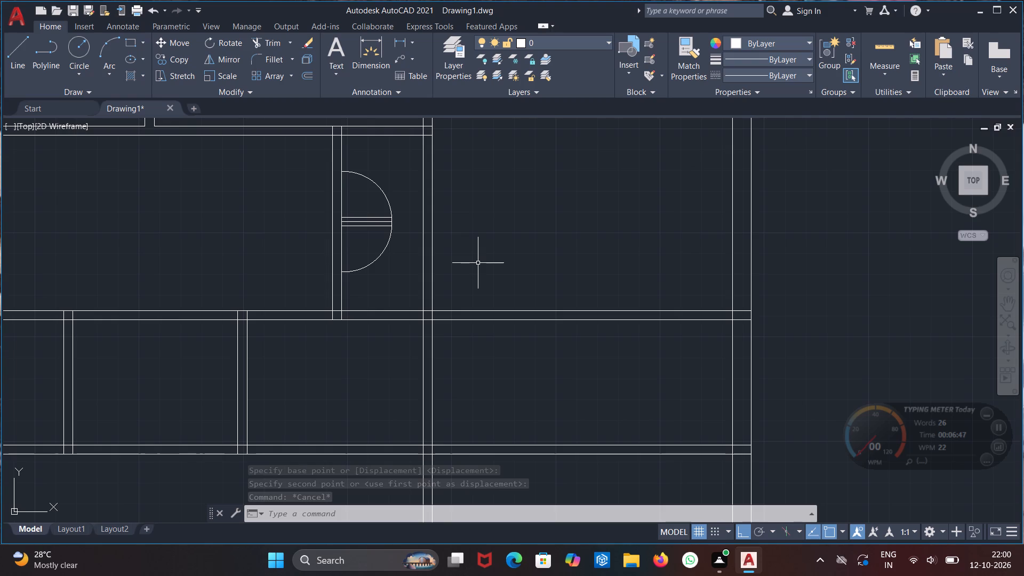
{"action": "key", "text": "l"}
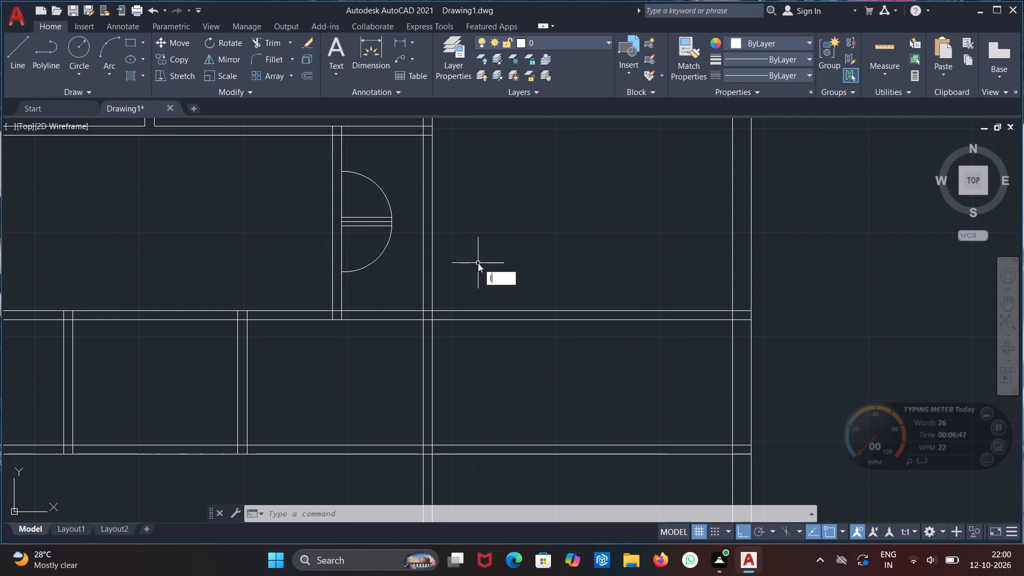
{"action": "key", "text": "Return"}
{"action": "scroll", "coordinate": [330, 278], "scroll_direction": "up", "scroll_amount": 2}
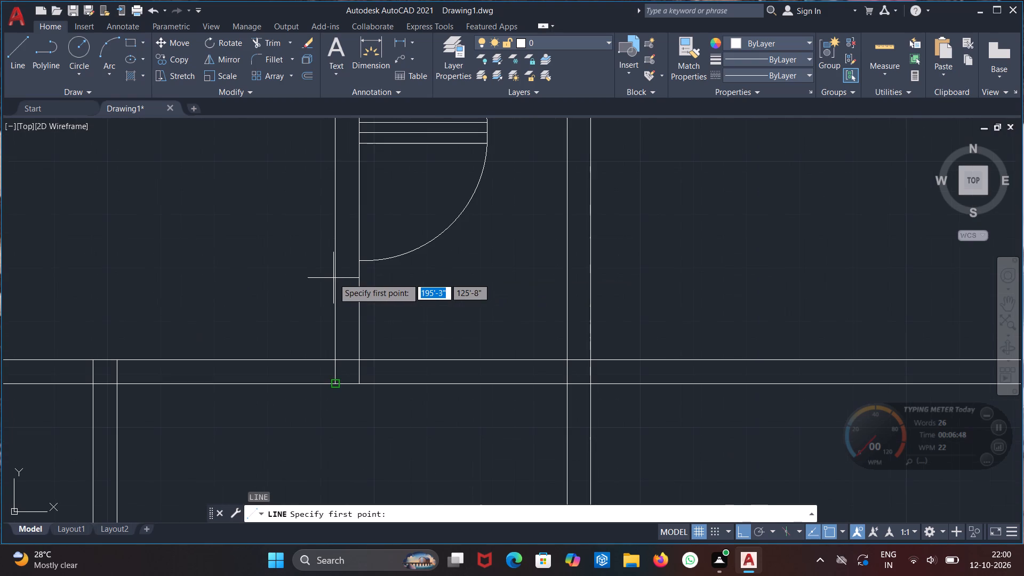
{"action": "left_click", "coordinate": [359, 261]}
{"action": "left_click", "coordinate": [248, 263]}
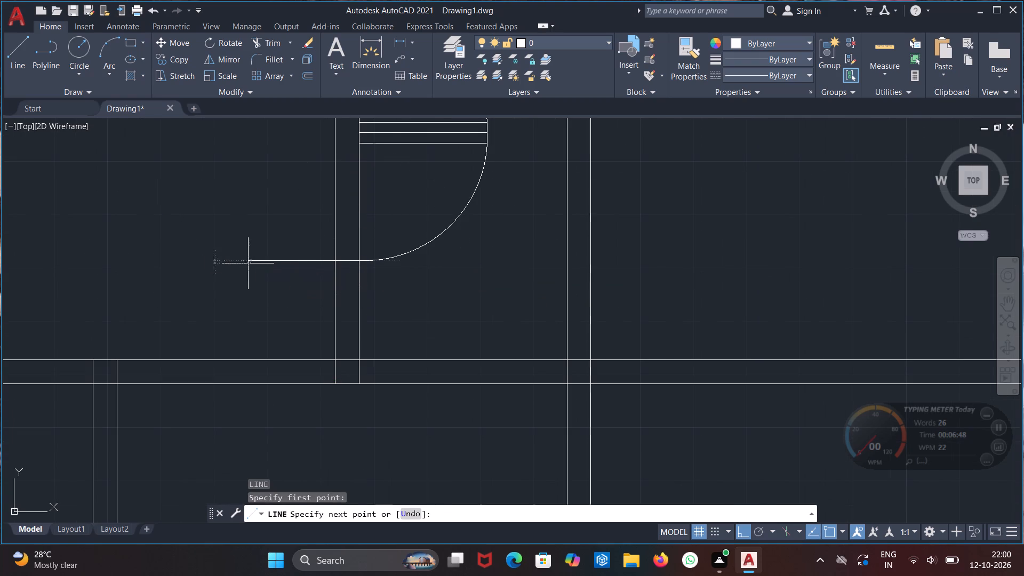
{"action": "key", "text": "Escape"}
{"action": "key", "text": "l"}
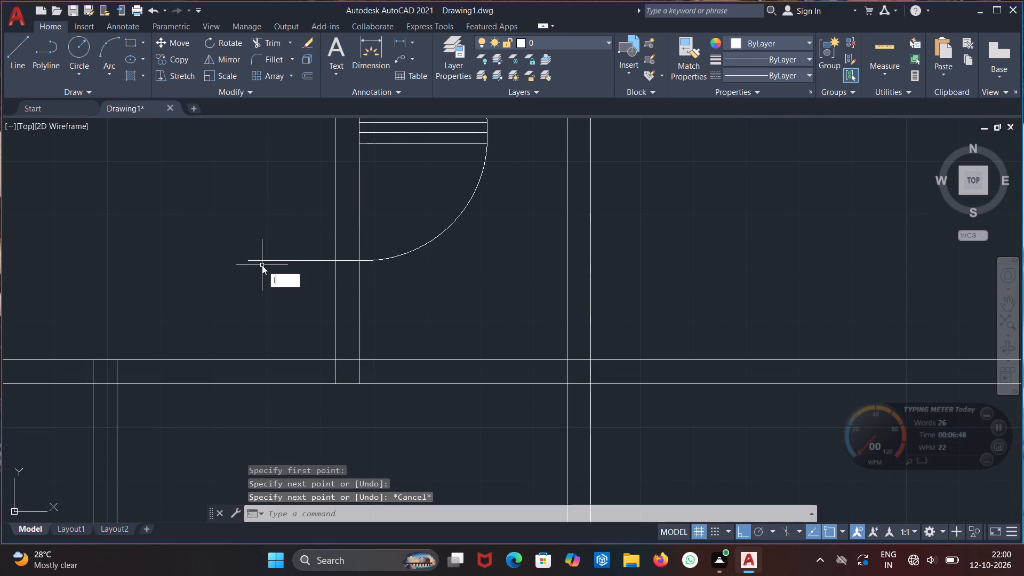
{"action": "key", "text": "Return"}
{"action": "scroll", "coordinate": [395, 285], "scroll_direction": "down", "scroll_amount": 1}
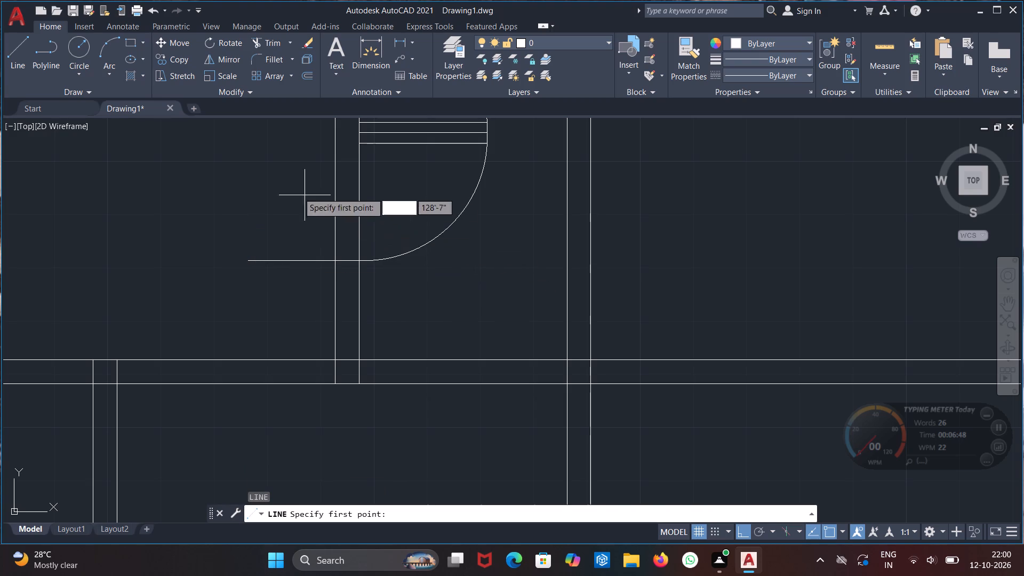
{"action": "middle_click_drag", "start_coordinate": [282, 182], "coordinate": [280, 363]}
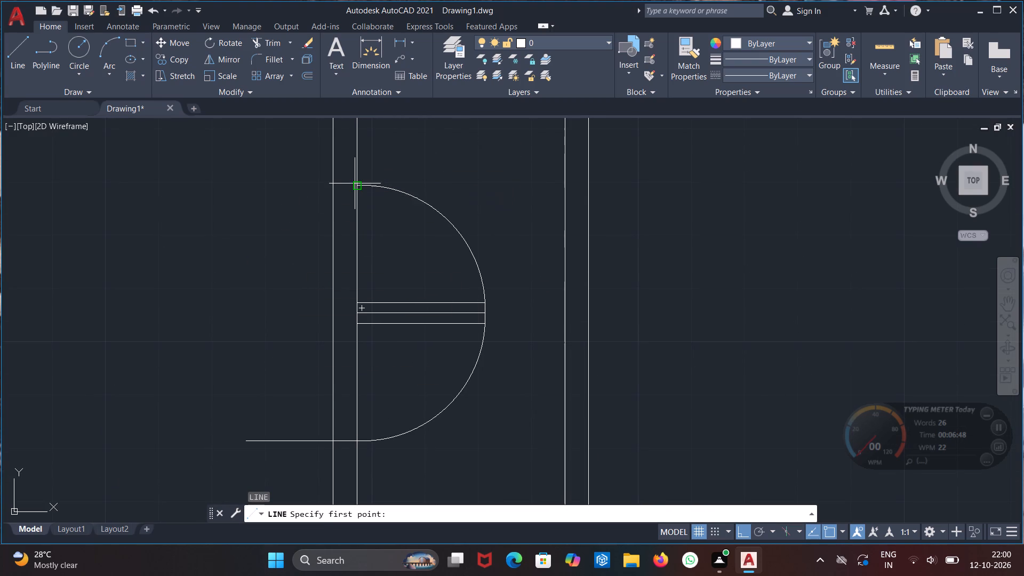
{"action": "left_click", "coordinate": [355, 183]}
{"action": "left_click", "coordinate": [213, 194]}
{"action": "key", "text": "Escape"}
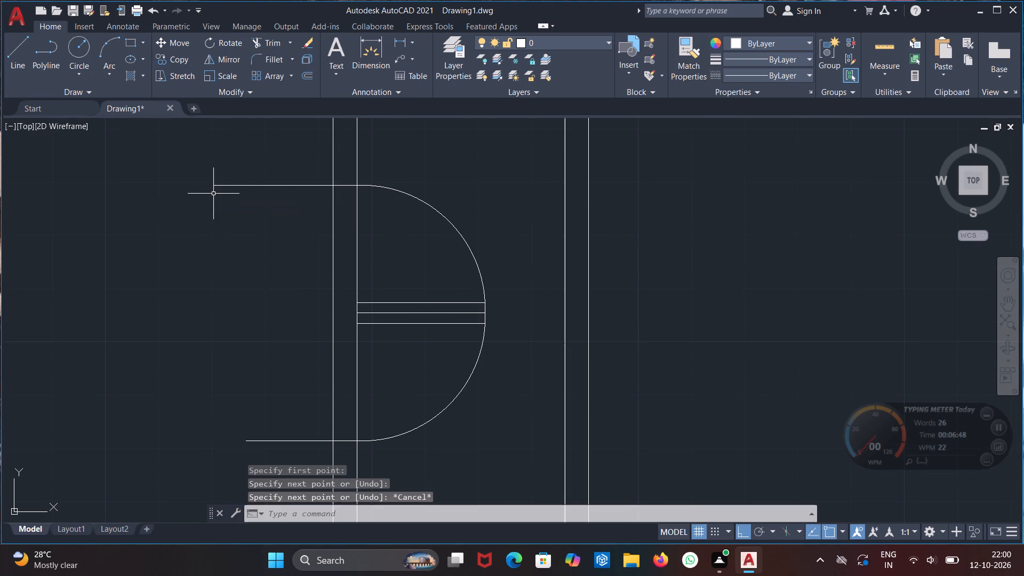
Trim both jamb lines back to the partition's left face and cut its right face within the double door opening.
{"action": "type", "text": "tr"}
{"action": "key", "text": "Return"}
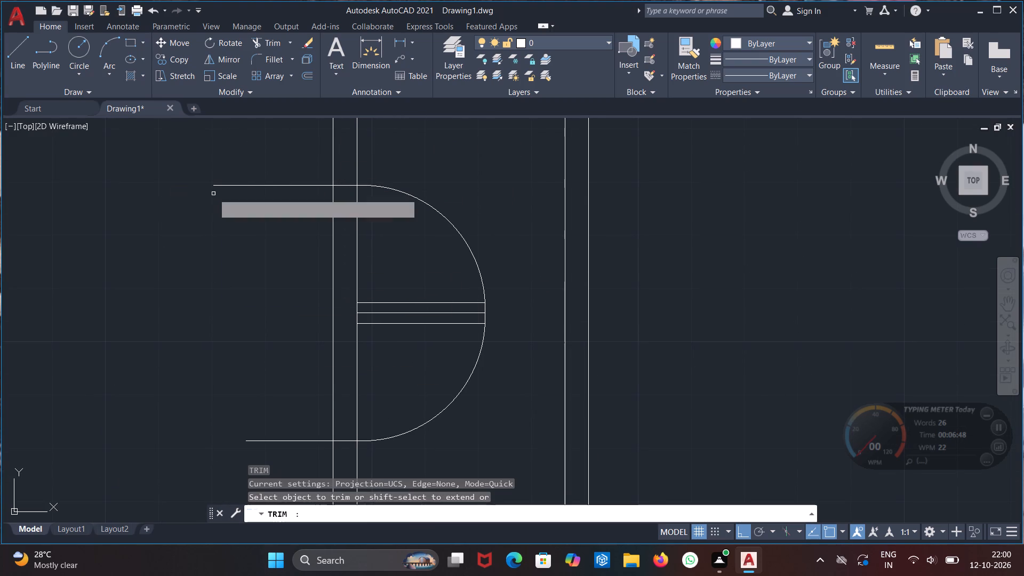
{"action": "left_click_drag", "start_coordinate": [286, 170], "coordinate": [282, 240]}
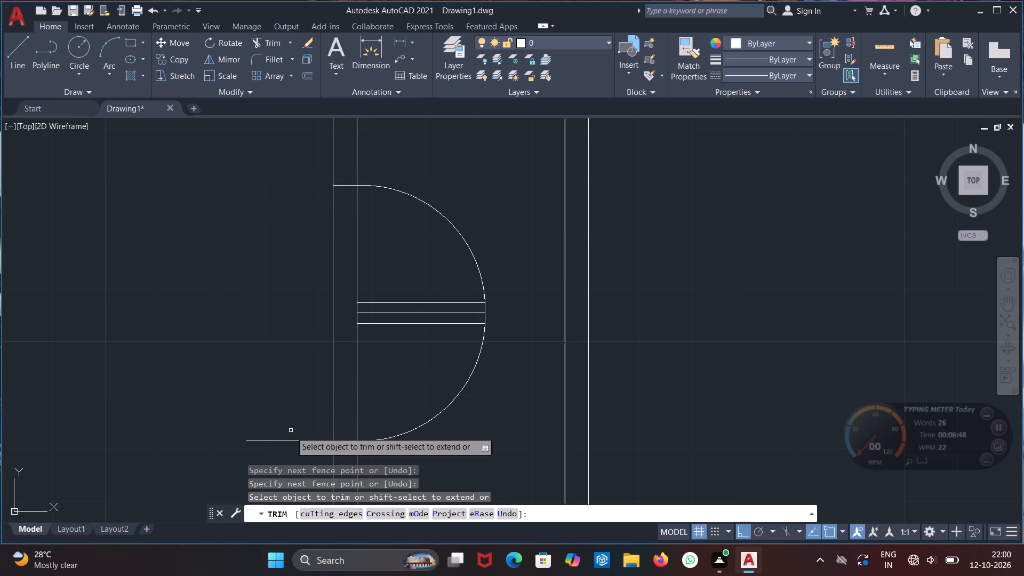
{"action": "left_click_drag", "start_coordinate": [289, 443], "coordinate": [291, 438]}
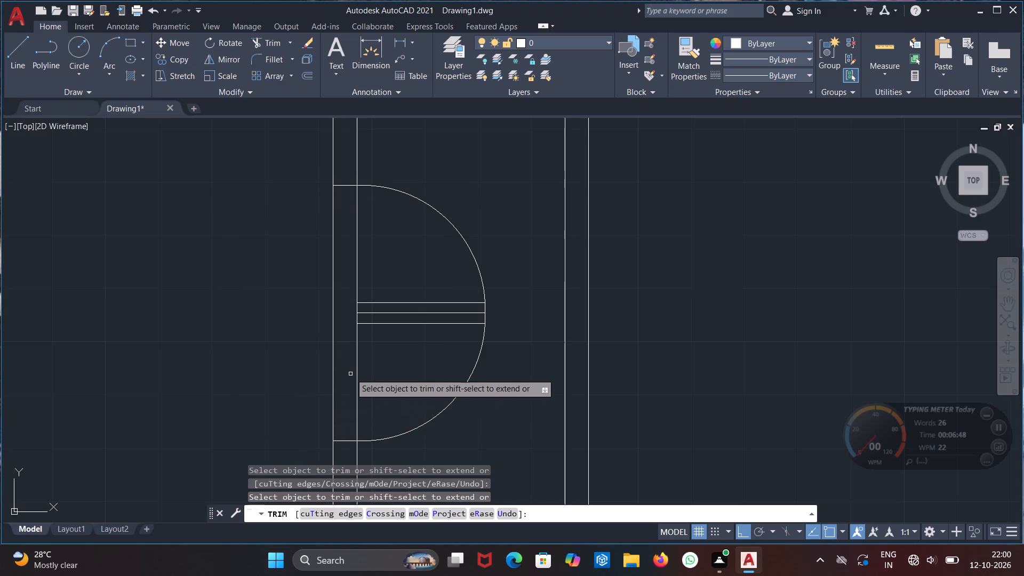
{"action": "left_click", "coordinate": [356, 370]}
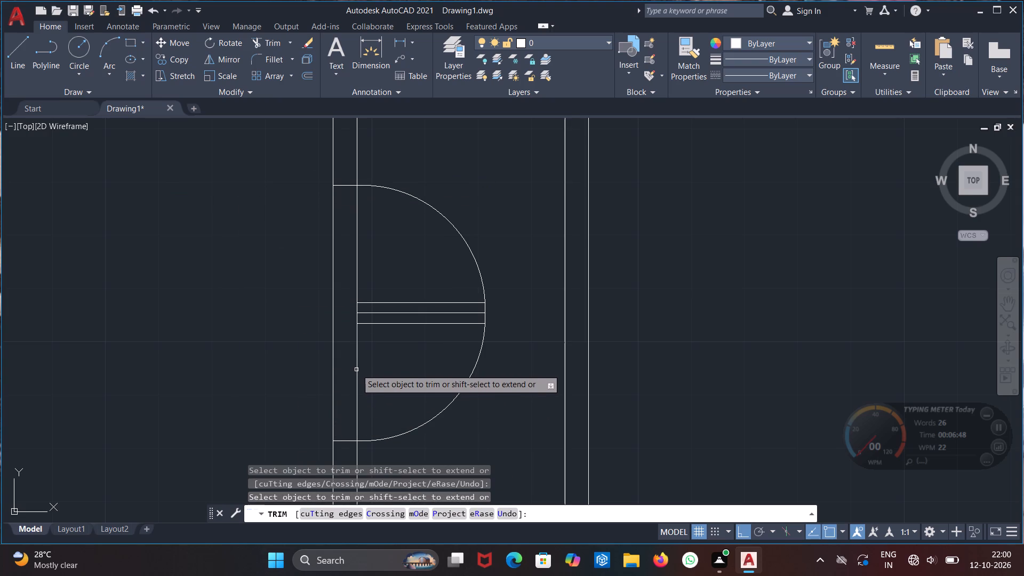
{"action": "left_click", "coordinate": [355, 371]}
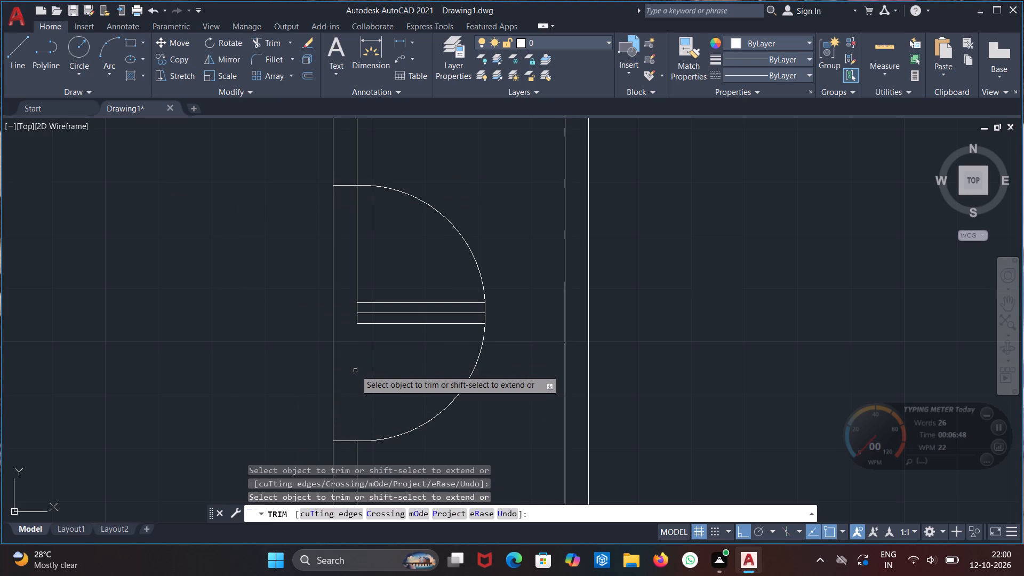
{"action": "left_click", "coordinate": [358, 279]}
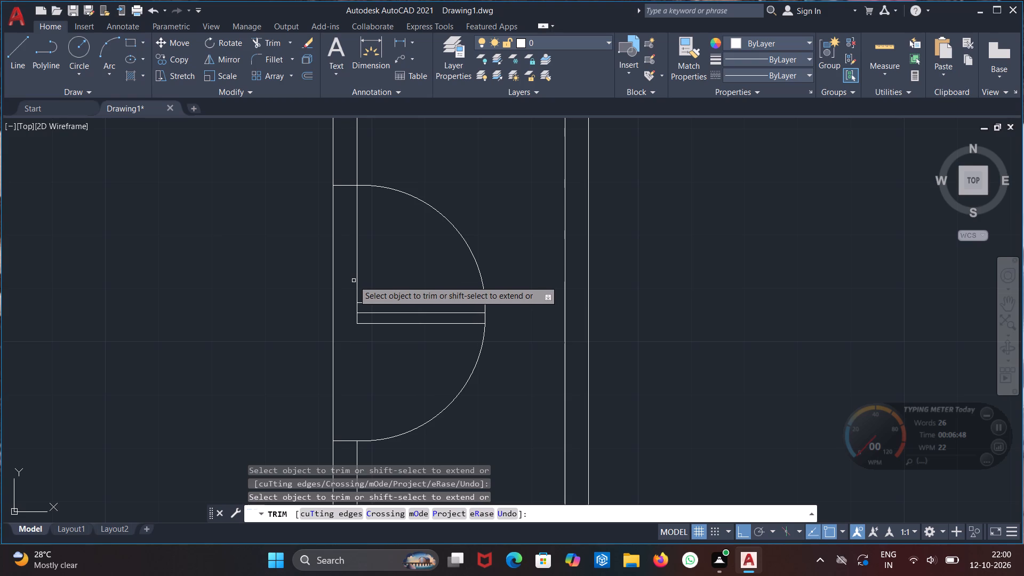
{"action": "left_click", "coordinate": [356, 278]}
{"action": "key", "text": "Escape"}
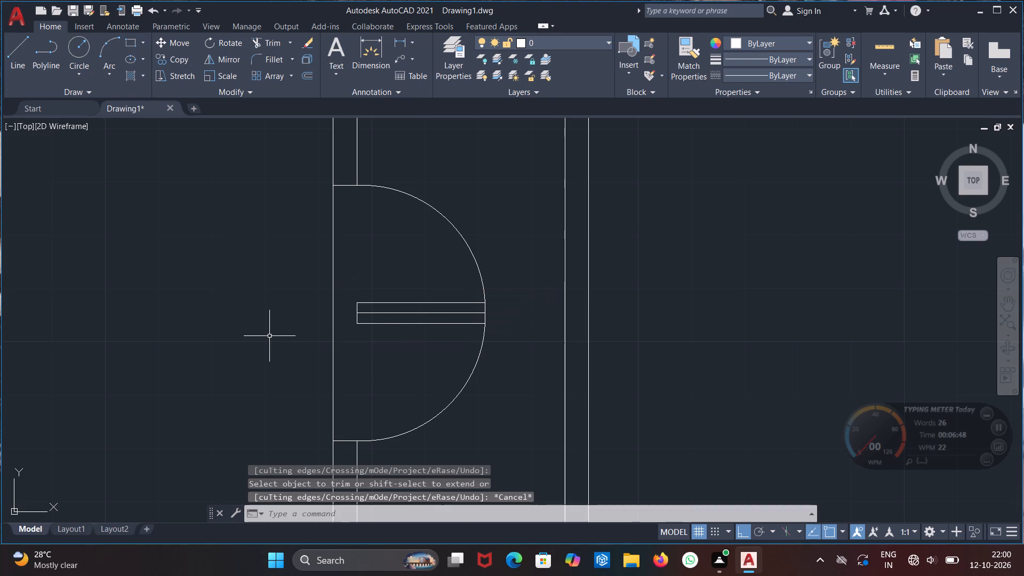
Draw a horizontal line from the left end of the double door's centre line across the partition, past its left face.
{"action": "key", "text": "l"}
{"action": "key", "text": "Return"}
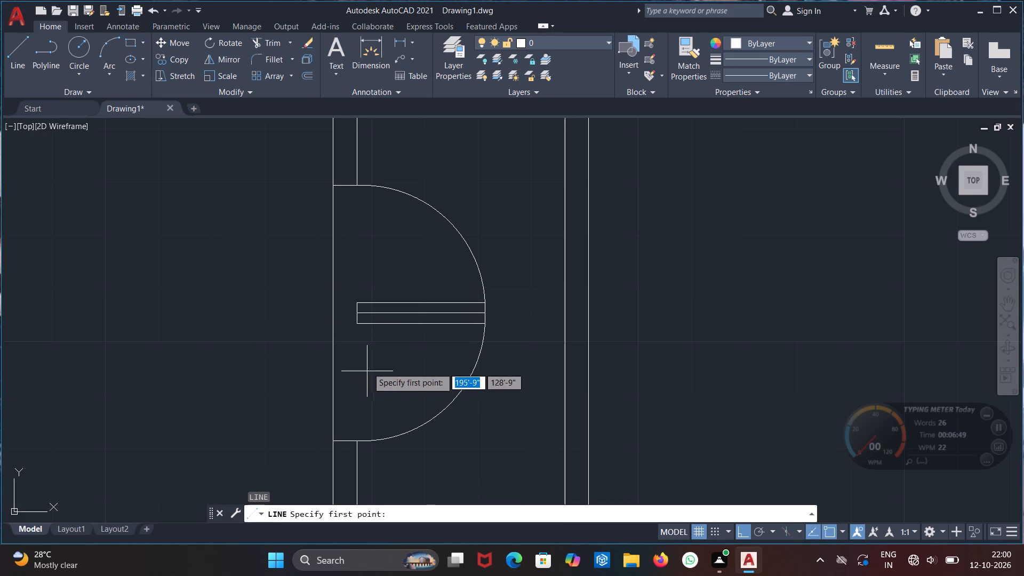
{"action": "scroll", "coordinate": [354, 321], "scroll_direction": "up", "scroll_amount": 5}
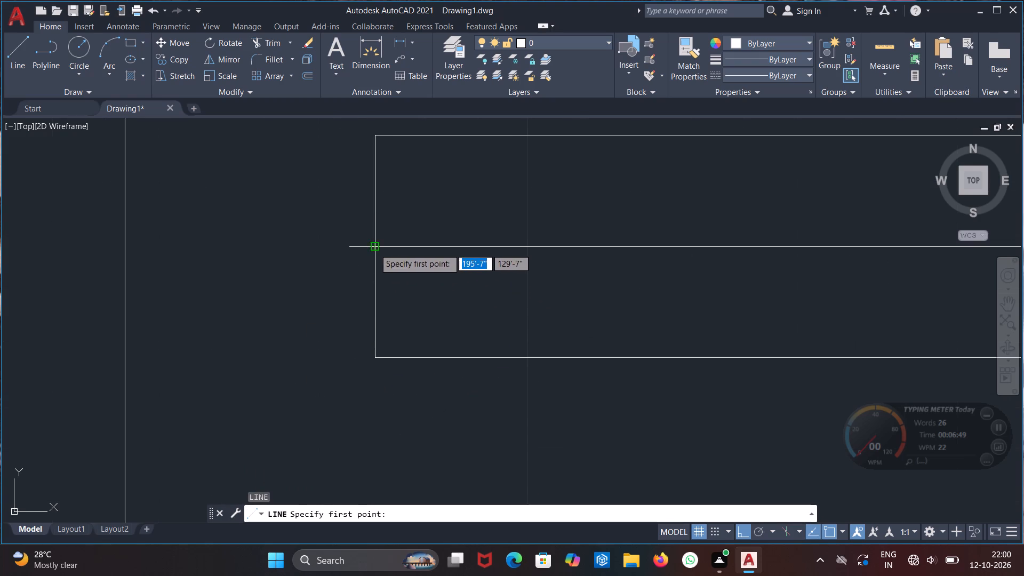
{"action": "left_click", "coordinate": [374, 249]}
{"action": "left_click", "coordinate": [36, 263]}
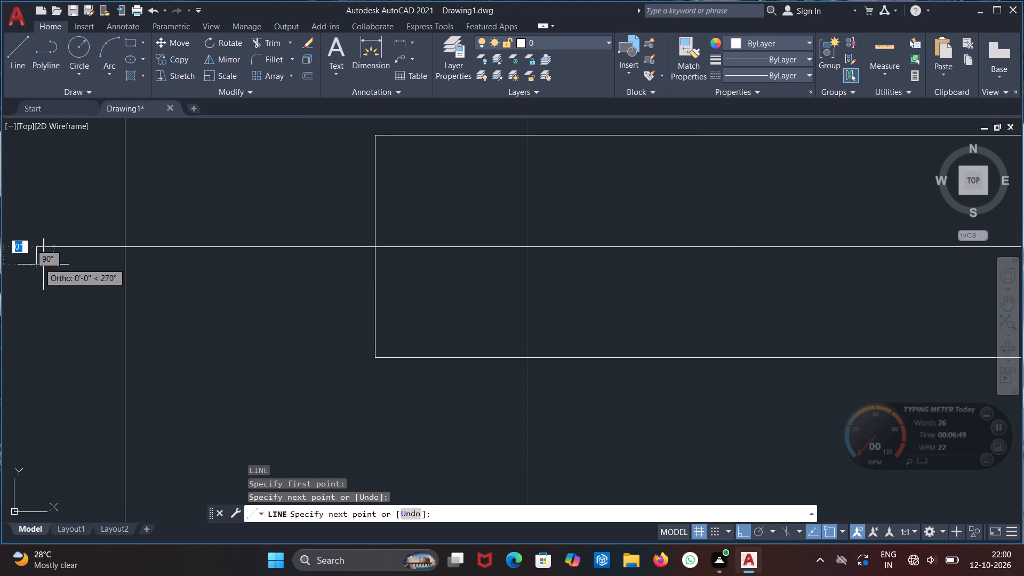
{"action": "scroll", "coordinate": [154, 348], "scroll_direction": "down", "scroll_amount": 2}
{"action": "key", "text": "Escape"}
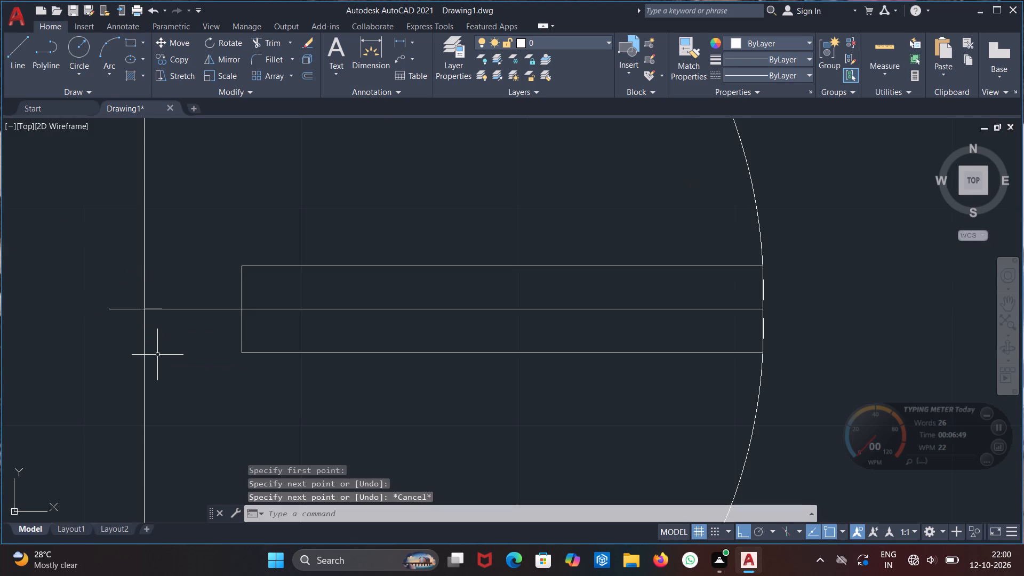
Trim the centre line's overhang beyond the partition's left face.
{"action": "type", "text": "tr"}
{"action": "key", "text": "Return"}
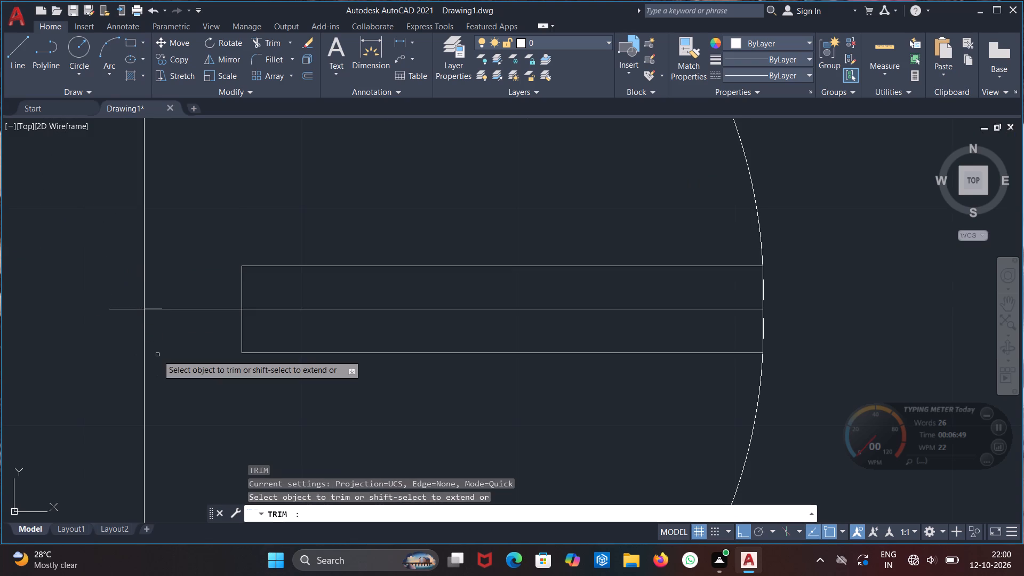
{"action": "left_click", "coordinate": [131, 310]}
{"action": "scroll", "coordinate": [185, 381], "scroll_direction": "down", "scroll_amount": 3}
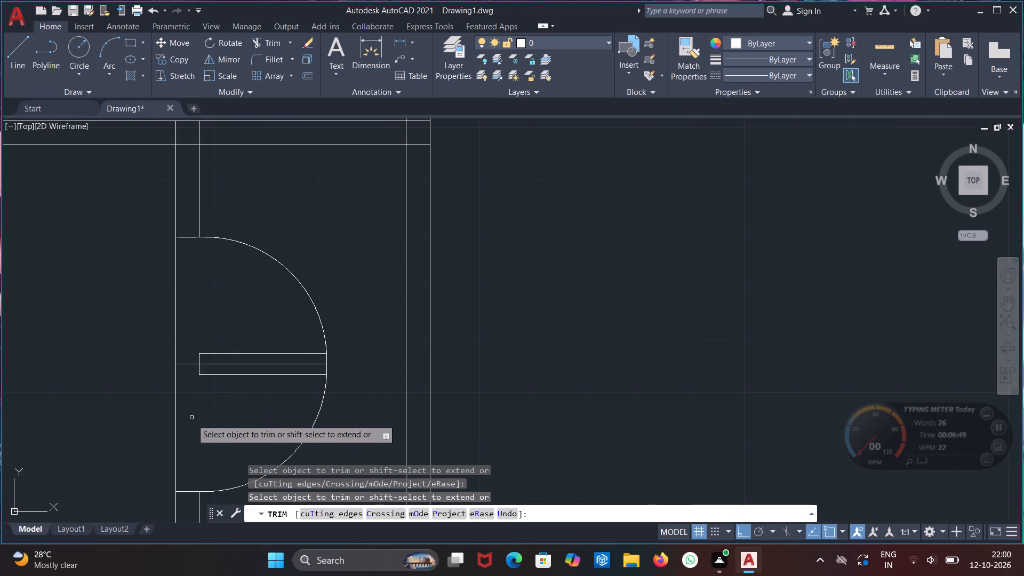
{"action": "middle_click_drag", "start_coordinate": [211, 442], "coordinate": [286, 292]}
{"action": "scroll", "coordinate": [226, 345], "scroll_direction": "down", "scroll_amount": 3}
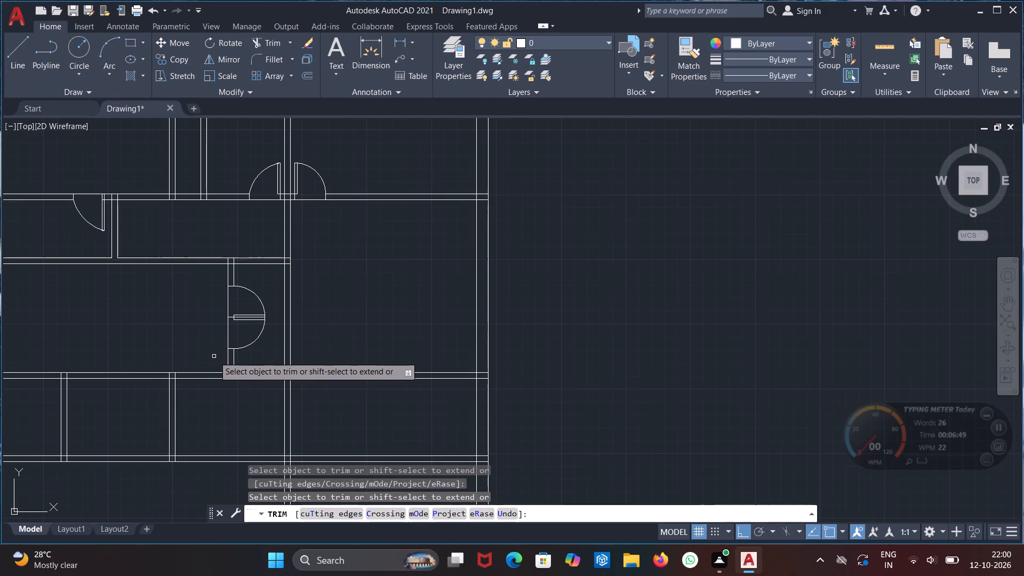
{"action": "scroll", "coordinate": [151, 331], "scroll_direction": "down", "scroll_amount": 2}
{"action": "middle_click_drag", "start_coordinate": [151, 330], "coordinate": [322, 291]}
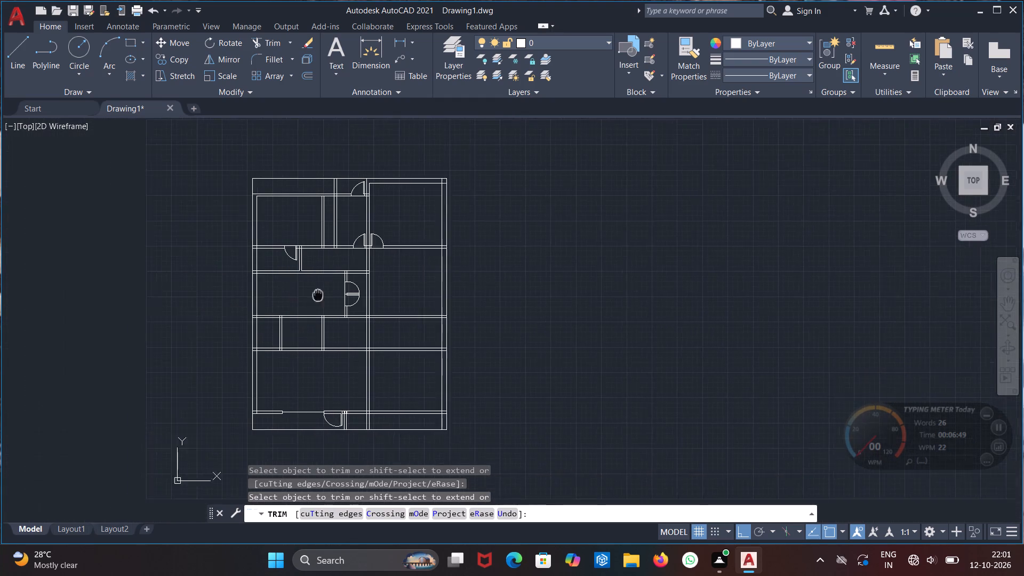
{"action": "middle_click_drag", "start_coordinate": [322, 291], "coordinate": [322, 289]}
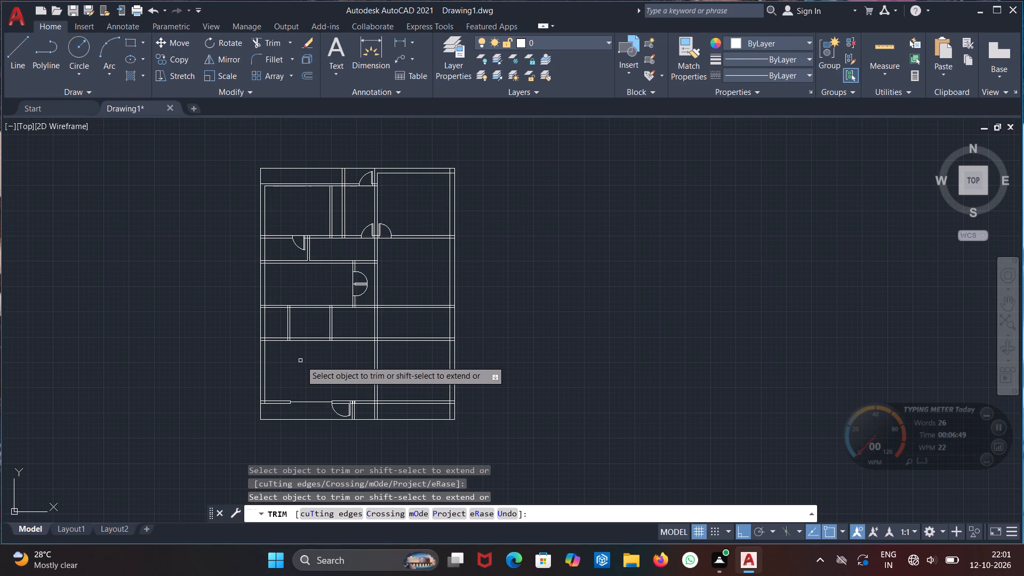
{"action": "middle_click_drag", "start_coordinate": [331, 383], "coordinate": [342, 369]}
{"action": "key", "text": "Escape"}
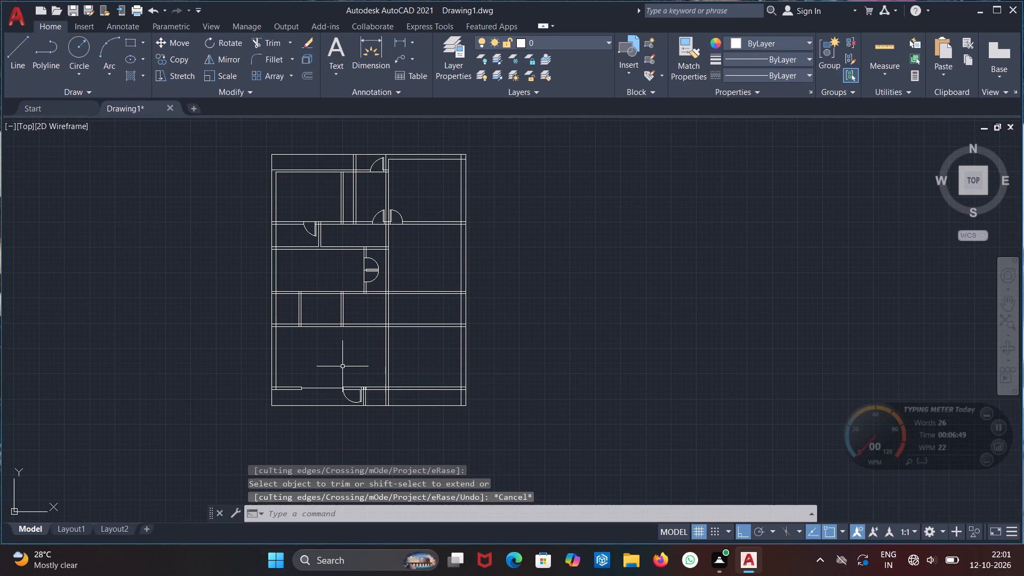
Draw a new single door outline outside the plan: 3' base to the right, 3' up, 2" left, and down past the base.
{"action": "key", "text": "l"}
{"action": "key", "text": "Return"}
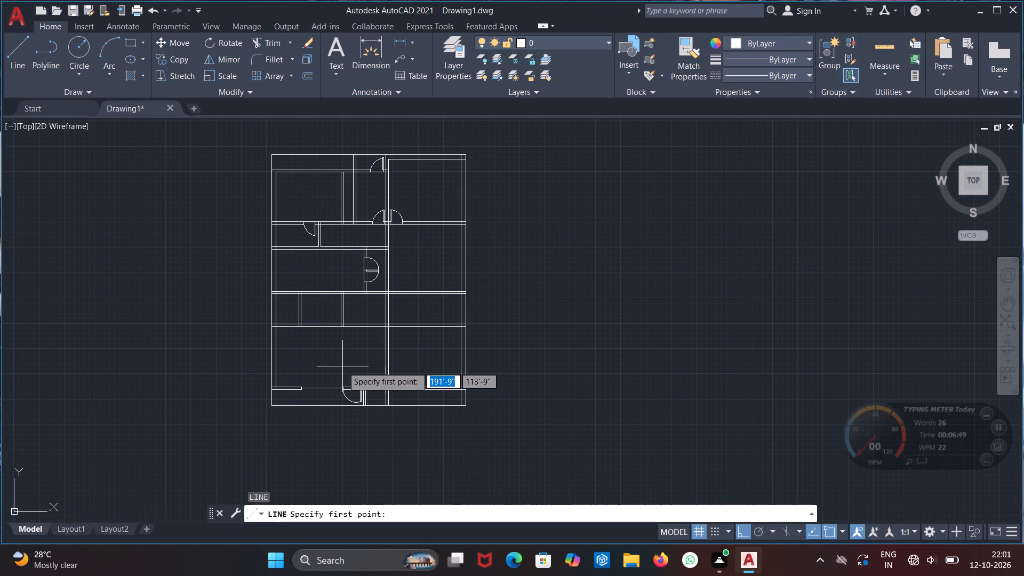
{"action": "left_click_drag", "start_coordinate": [545, 358], "coordinate": [553, 355]}
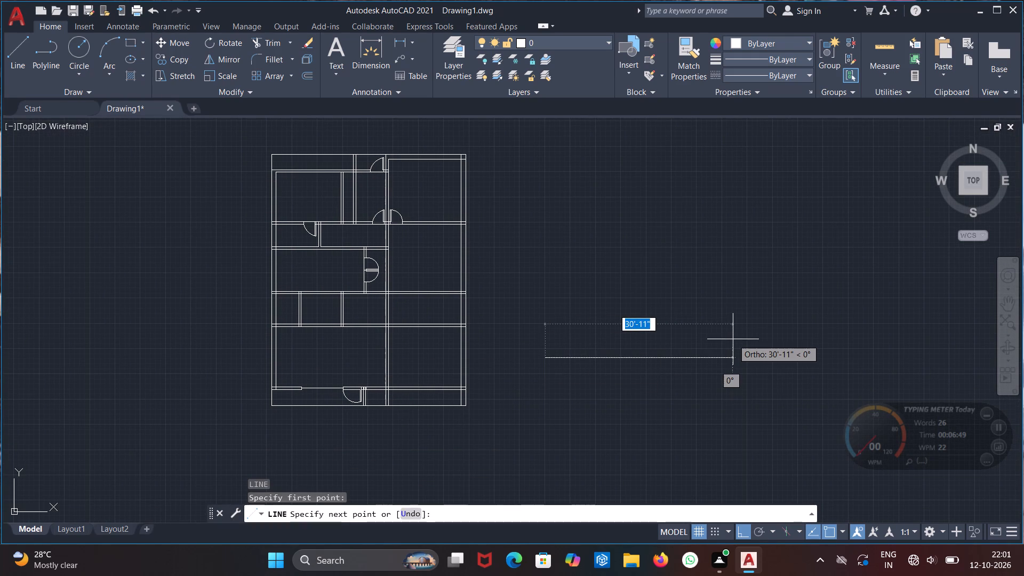
{"action": "type", "text": "3'"}
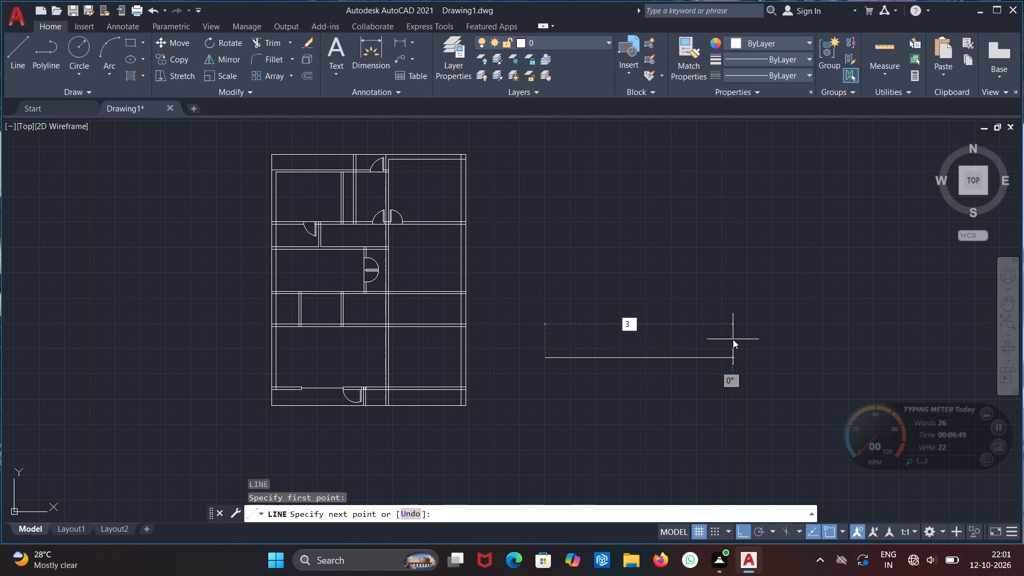
{"action": "key", "text": "Return"}
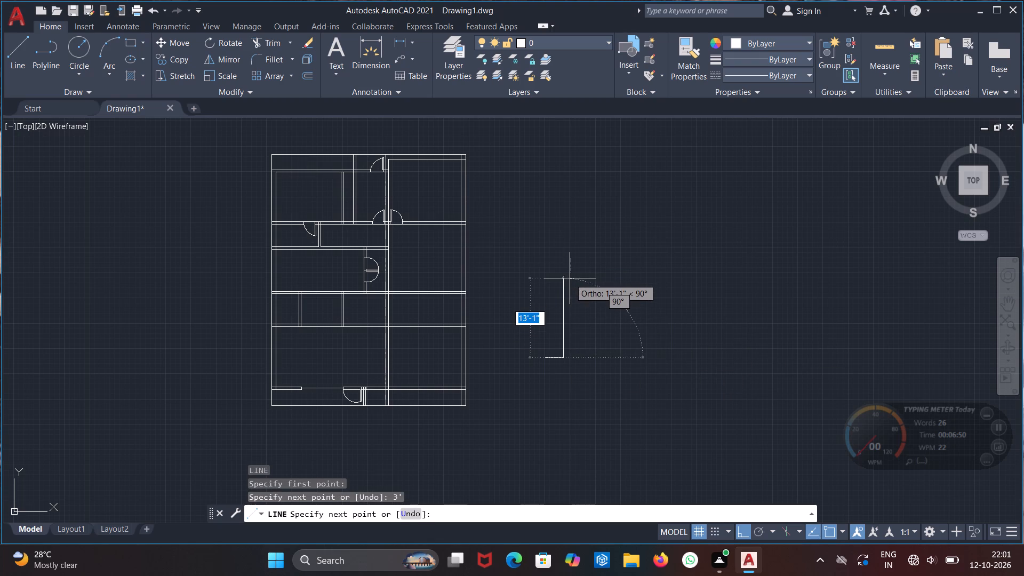
{"action": "type", "text": "3'"}
{"action": "key", "text": "Return"}
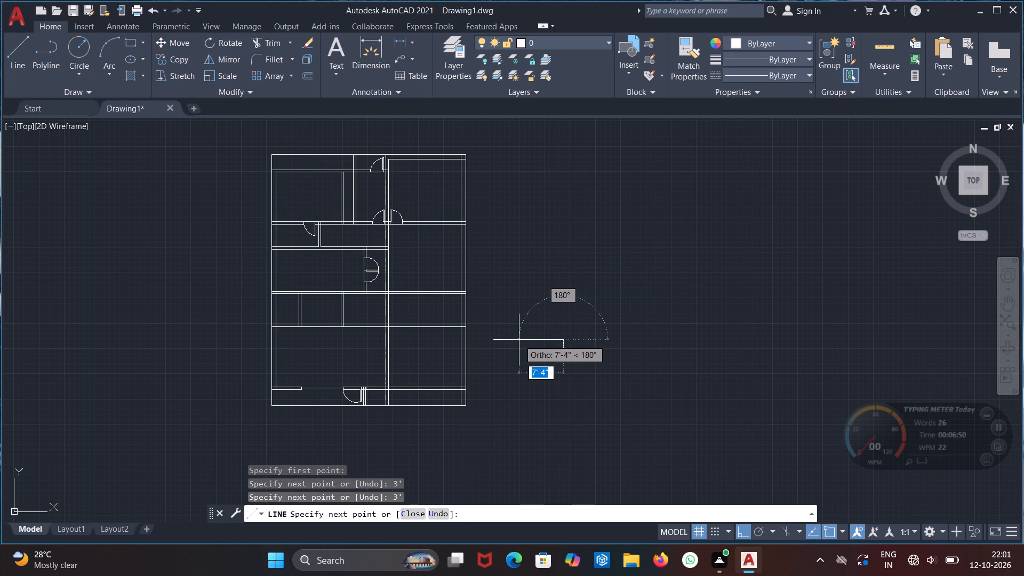
{"action": "key", "text": "2"}
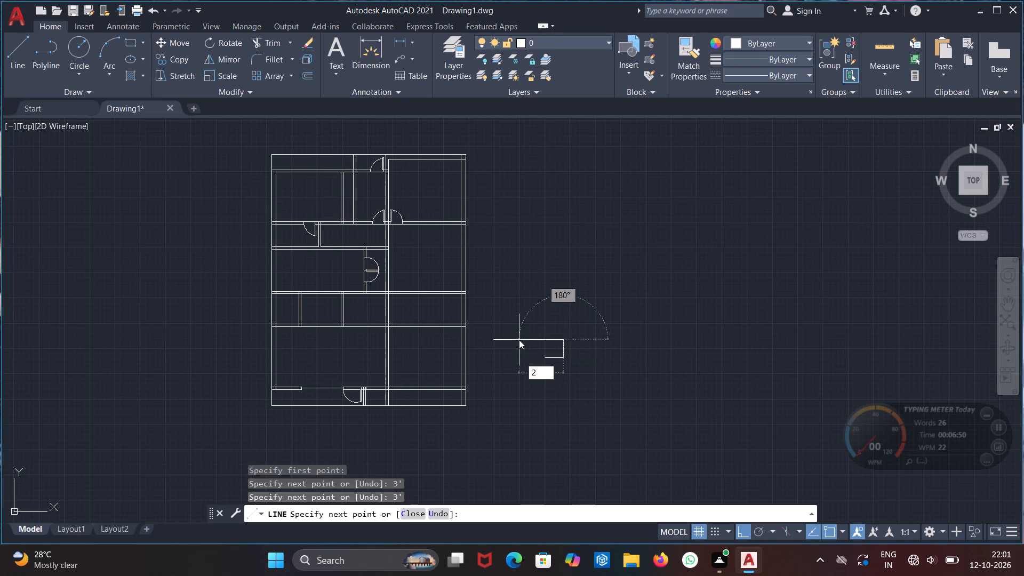
{"action": "key", "text": "shift+quotedbl"}
{"action": "key", "text": "Return"}
{"action": "left_click", "coordinate": [554, 404]}
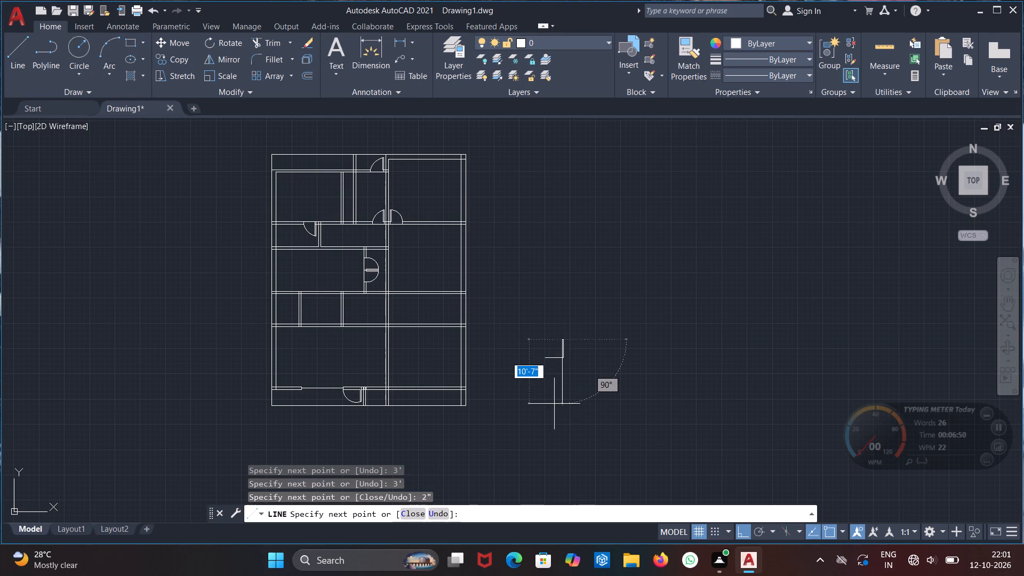
{"action": "key", "text": "Escape"}
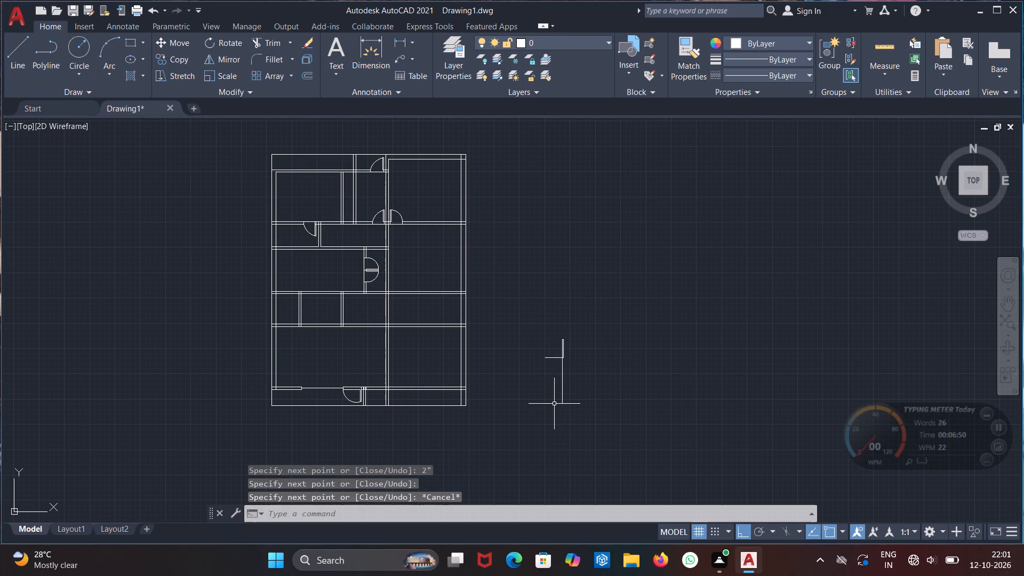
{"action": "scroll", "coordinate": [563, 364], "scroll_direction": "up", "scroll_amount": 4}
{"action": "scroll", "coordinate": [521, 388], "scroll_direction": "up", "scroll_amount": 1}
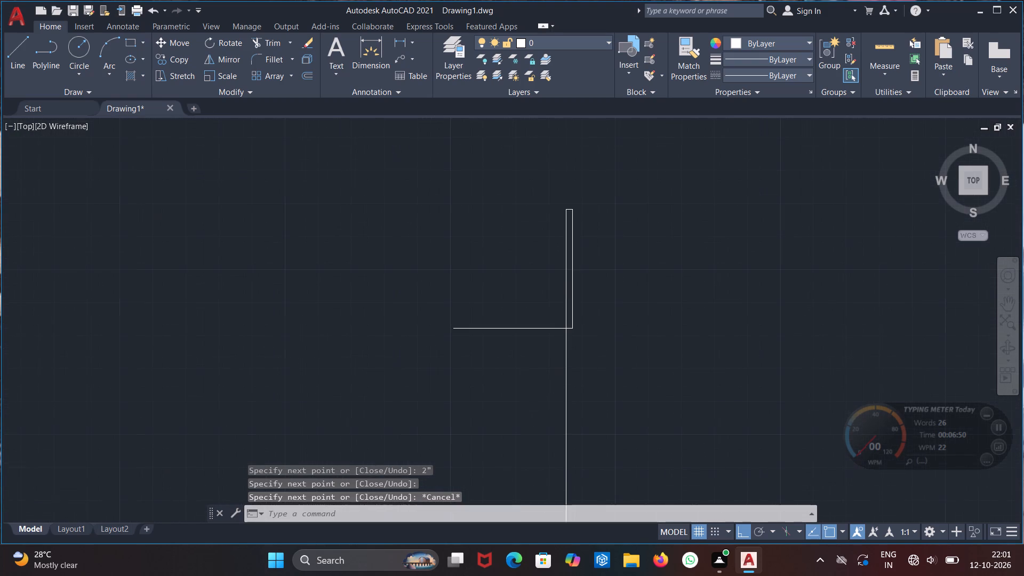
{"action": "middle_click_drag", "start_coordinate": [522, 401], "coordinate": [527, 476]}
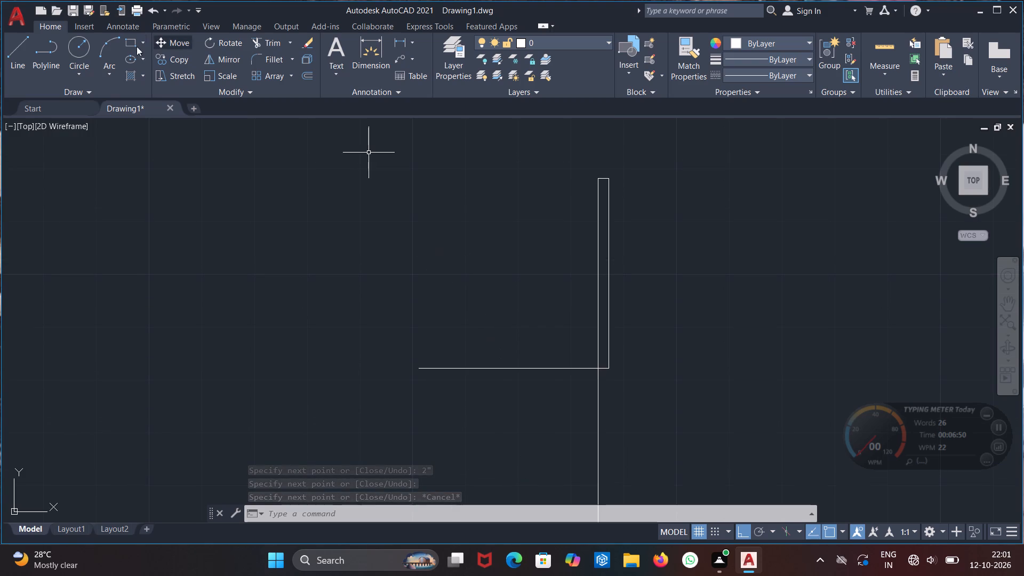
Draw the new door's three-point swing arc from the base's left end through the leaf's top, ending slightly past the leaf.
{"action": "left_click", "coordinate": [108, 65]}
{"action": "left_click", "coordinate": [143, 93]}
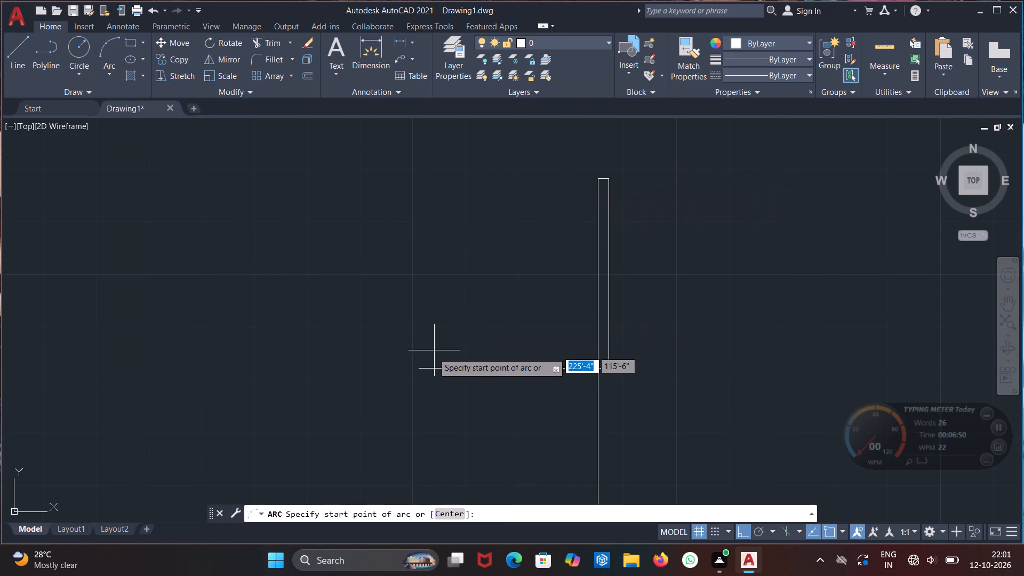
{"action": "left_click", "coordinate": [421, 369]}
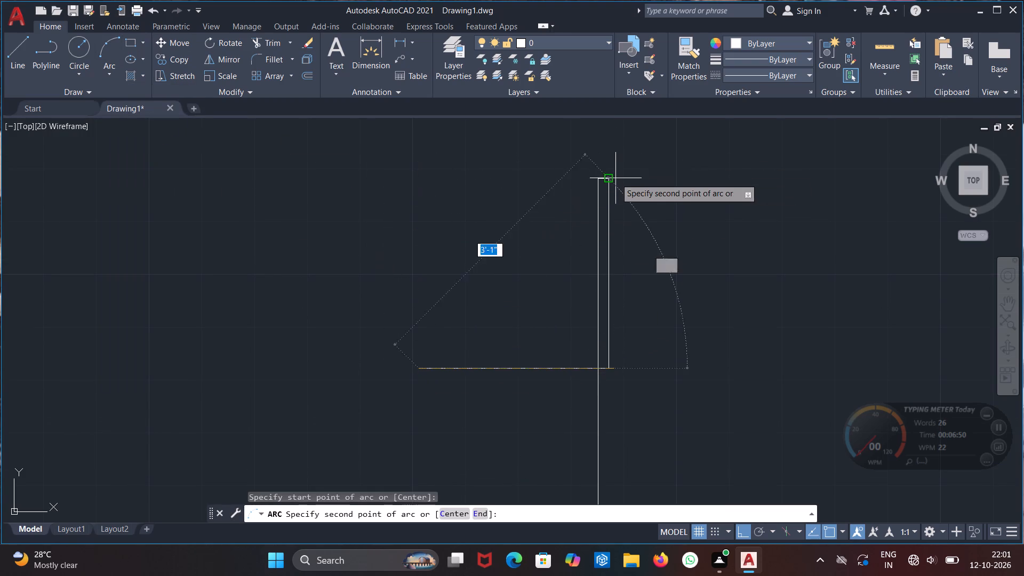
{"action": "left_click", "coordinate": [614, 179]}
{"action": "left_click", "coordinate": [630, 193]}
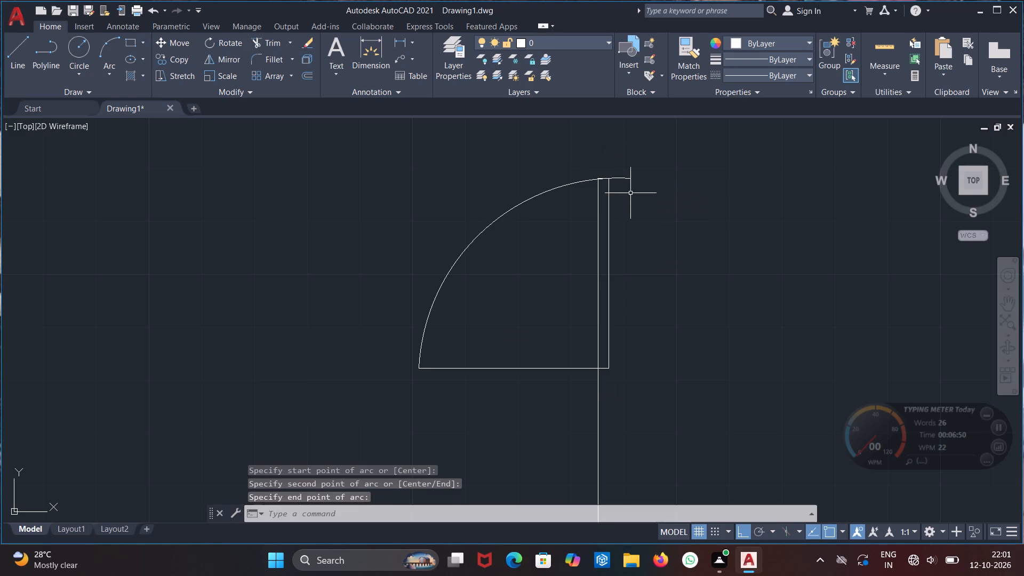
{"action": "key", "text": "Escape"}
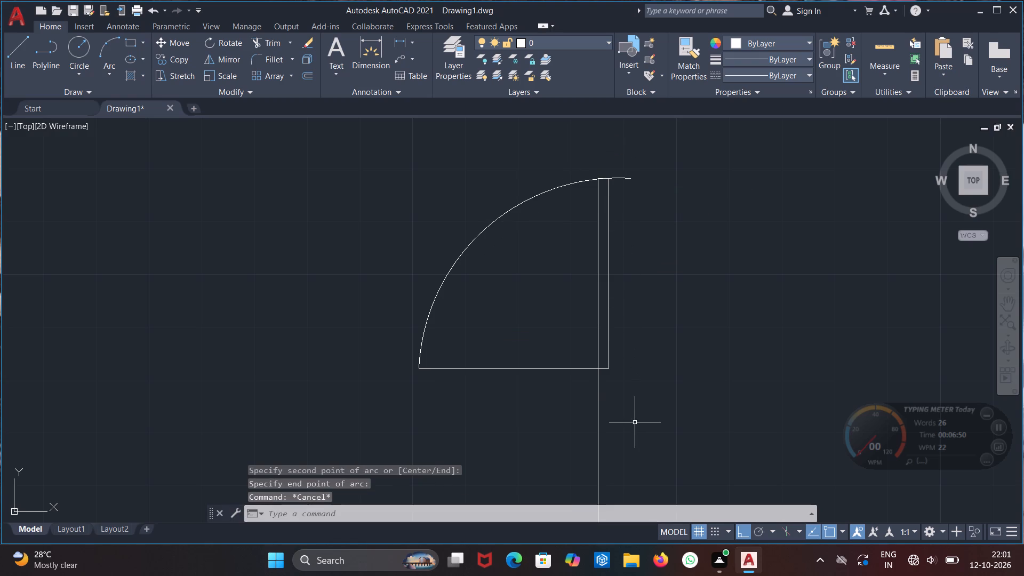
Trim the leaf line's extension below the door base and the arc's overhang beyond the leaf.
{"action": "type", "text": "tr"}
{"action": "key", "text": "Return"}
{"action": "left_click_drag", "start_coordinate": [634, 423], "coordinate": [570, 444]}
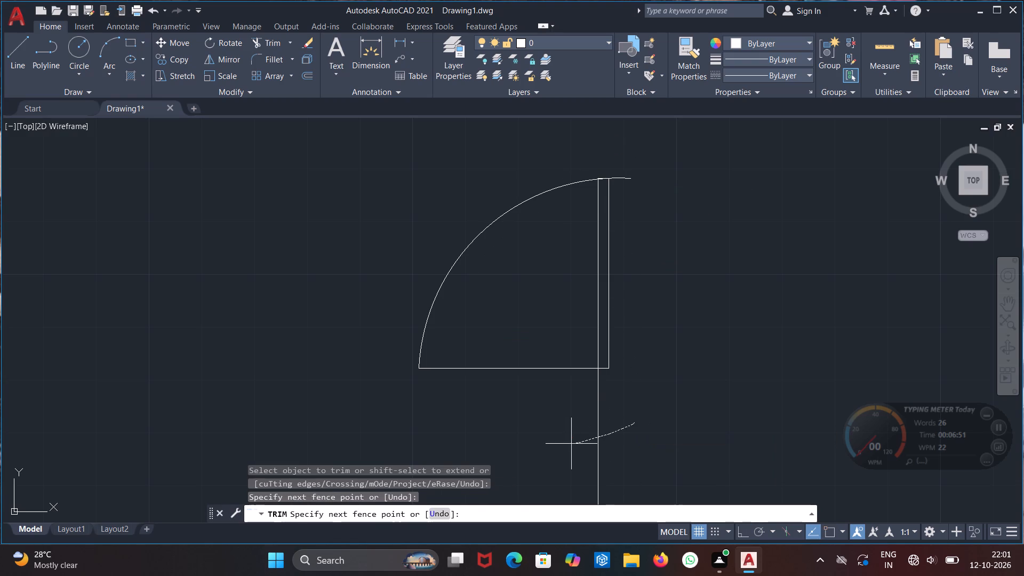
{"action": "left_click_drag", "start_coordinate": [570, 444], "coordinate": [561, 446]}
{"action": "left_click", "coordinate": [623, 178]}
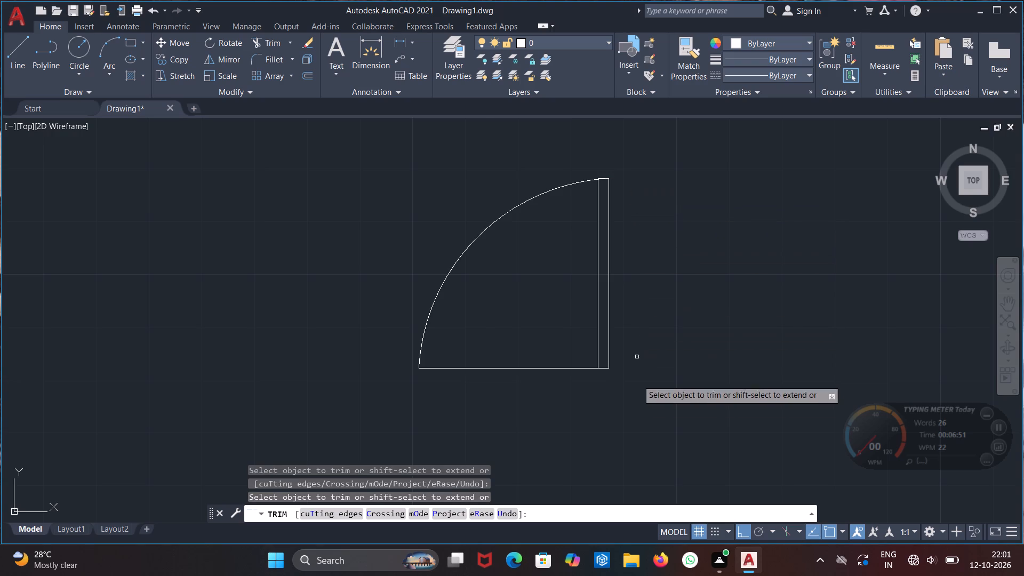
{"action": "scroll", "coordinate": [608, 405], "scroll_direction": "down", "scroll_amount": 1}
{"action": "middle_click_drag", "start_coordinate": [591, 428], "coordinate": [578, 380]}
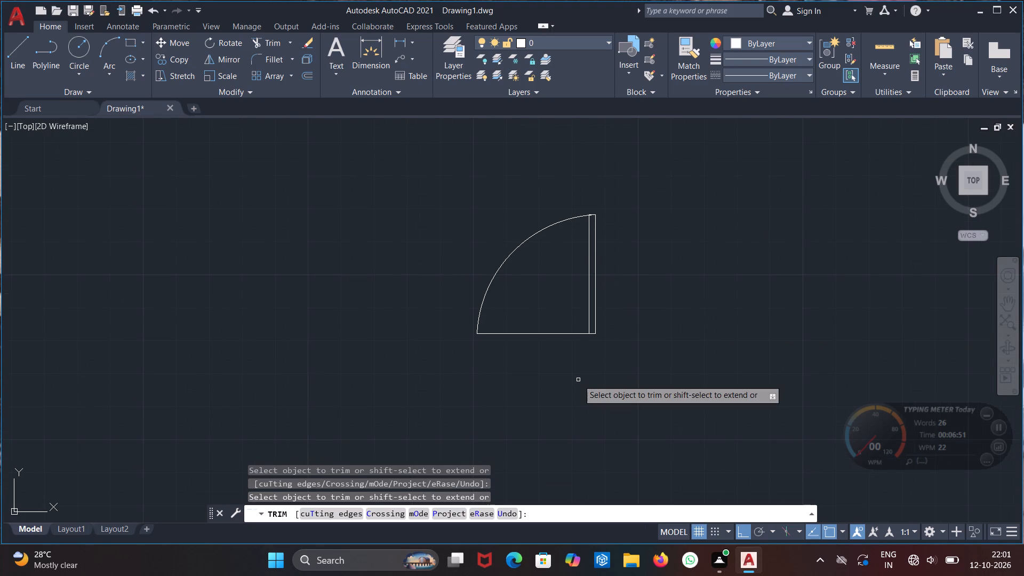
{"action": "key", "text": "Escape"}
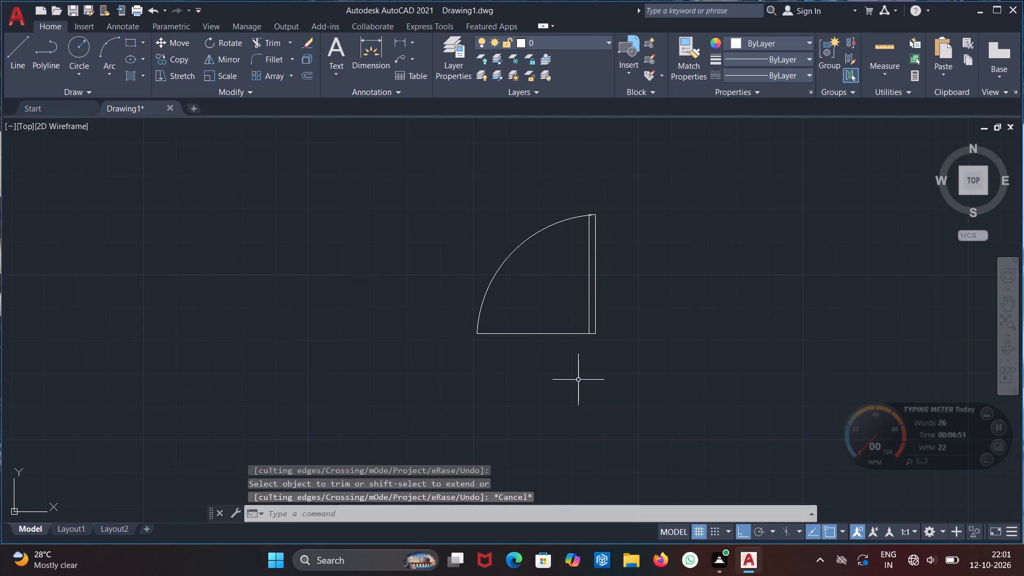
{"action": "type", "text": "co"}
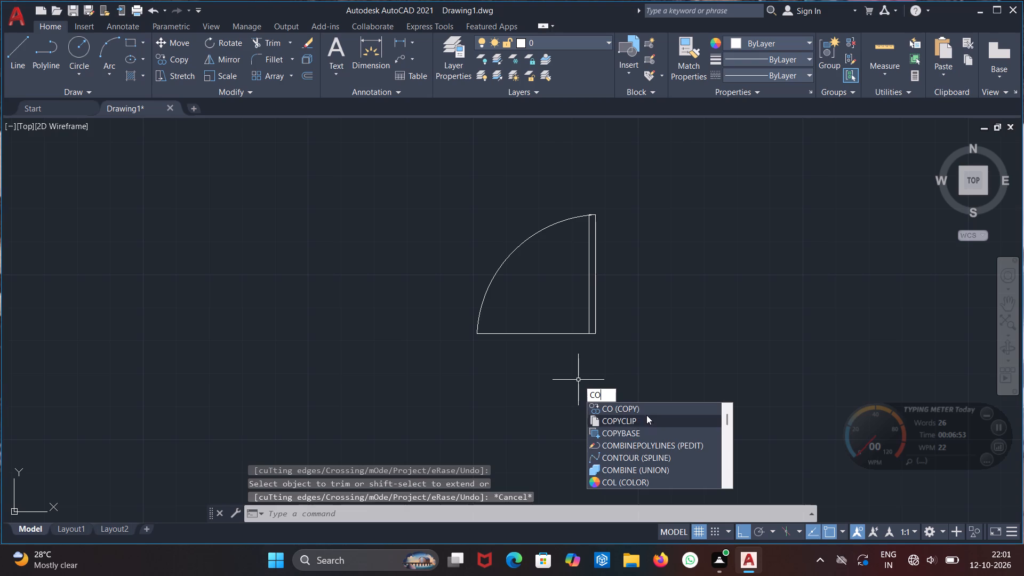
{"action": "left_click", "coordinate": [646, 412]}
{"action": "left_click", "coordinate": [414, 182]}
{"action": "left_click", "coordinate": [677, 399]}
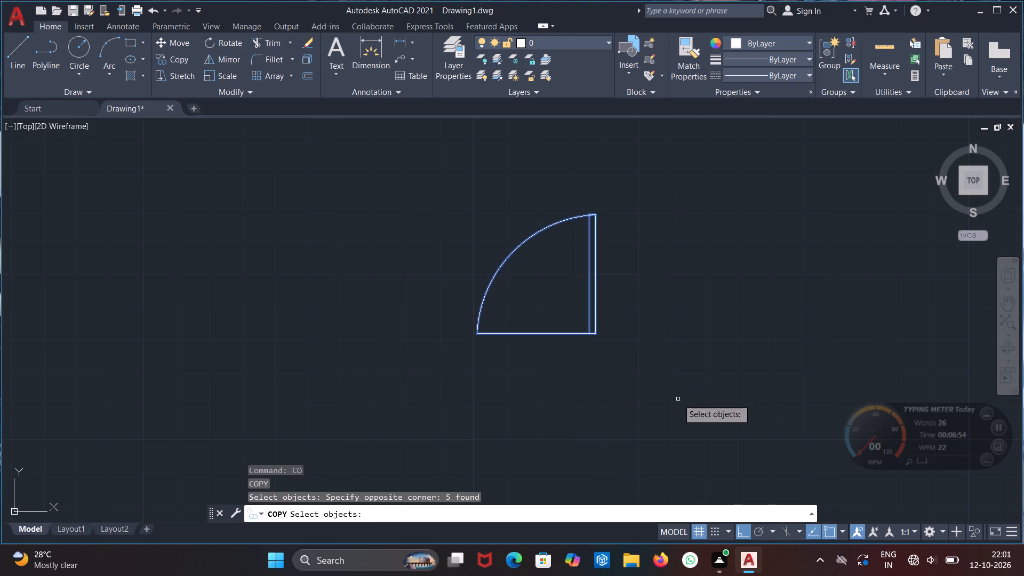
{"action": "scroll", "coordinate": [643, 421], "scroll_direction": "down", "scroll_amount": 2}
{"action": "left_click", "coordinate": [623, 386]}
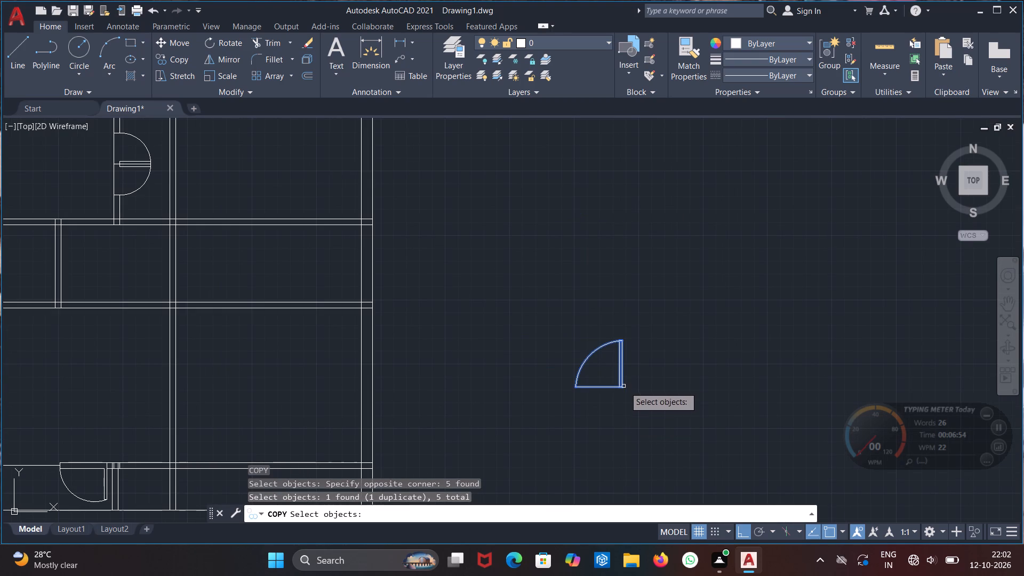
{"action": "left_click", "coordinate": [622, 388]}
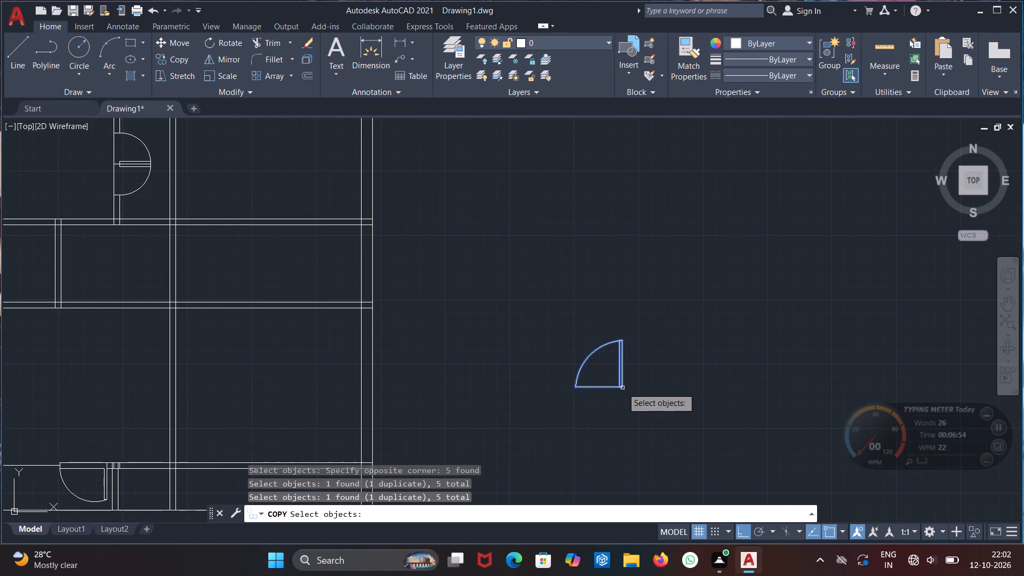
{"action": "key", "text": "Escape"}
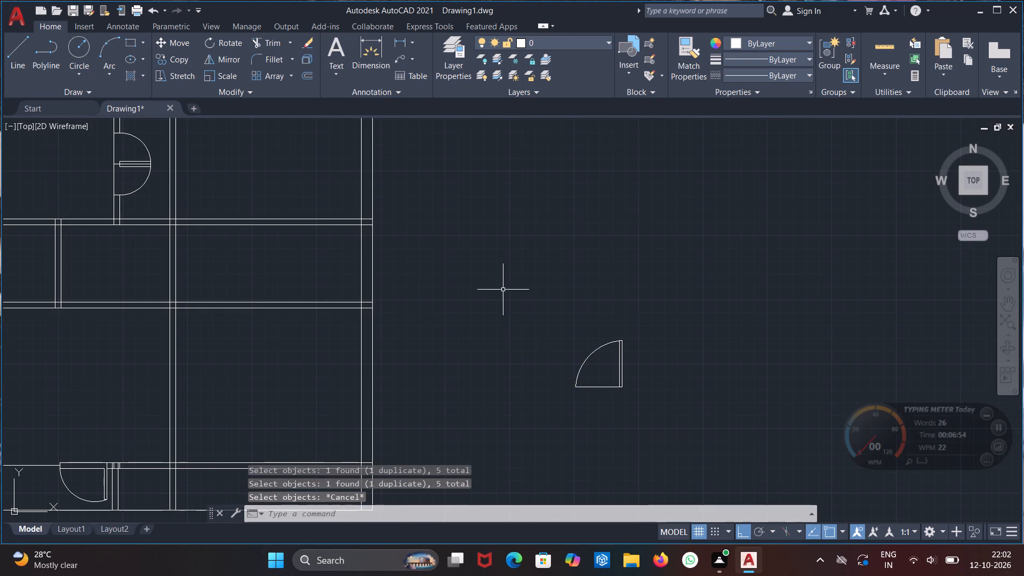
Copy the whole single door from its base's left end, once about 8'-8" to the right and once straight above.
{"action": "left_click_drag", "start_coordinate": [502, 288], "coordinate": [507, 310]}
{"action": "left_click", "coordinate": [714, 475]}
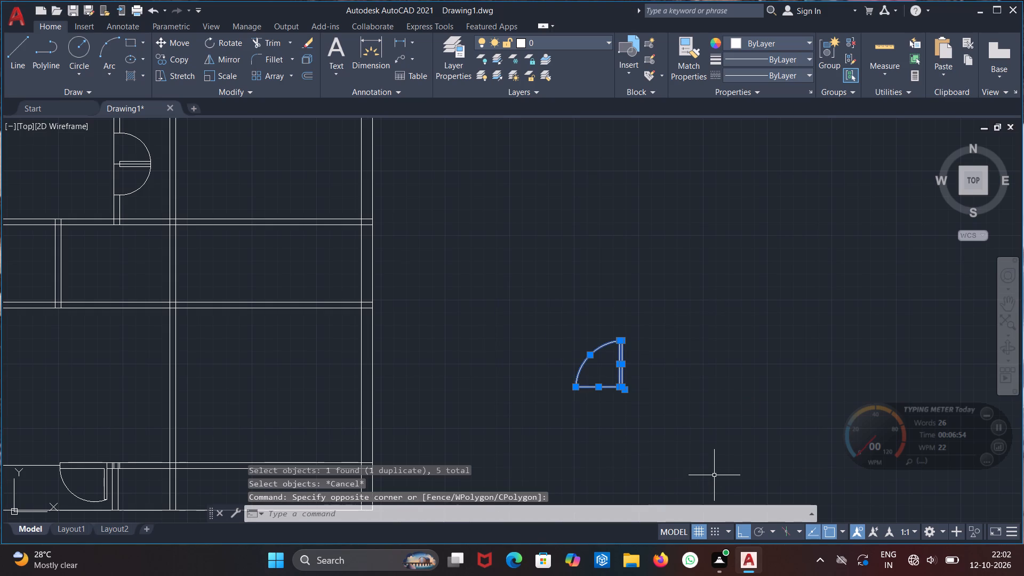
{"action": "type", "text": "co"}
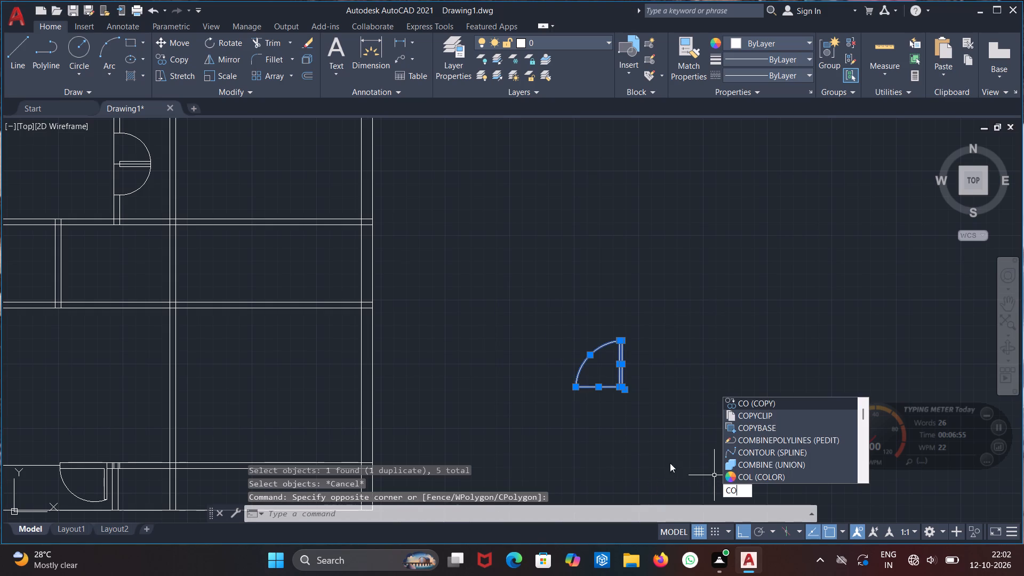
{"action": "left_click", "coordinate": [757, 401]}
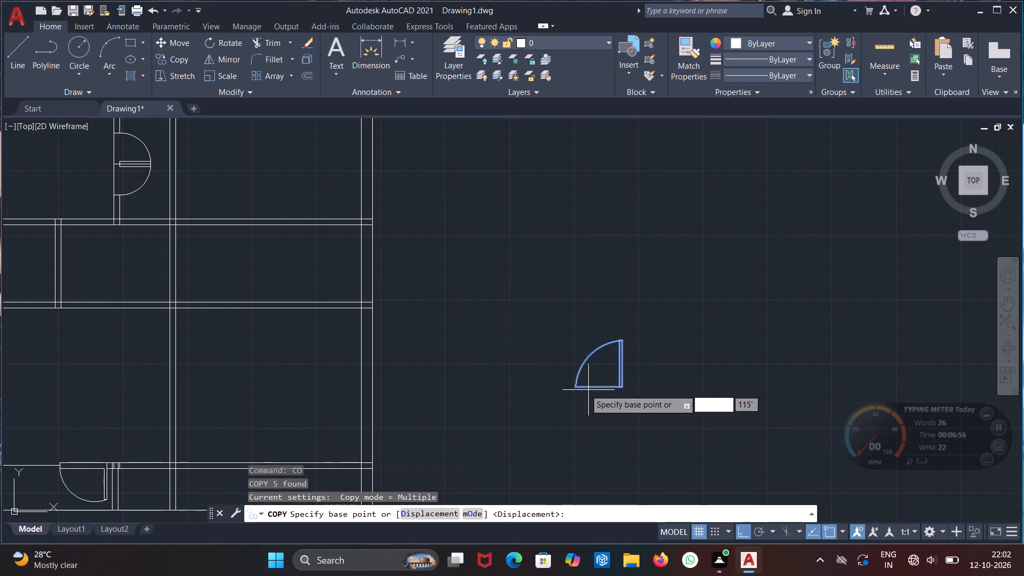
{"action": "left_click_drag", "start_coordinate": [570, 387], "coordinate": [585, 382]}
{"action": "left_click", "coordinate": [710, 373]}
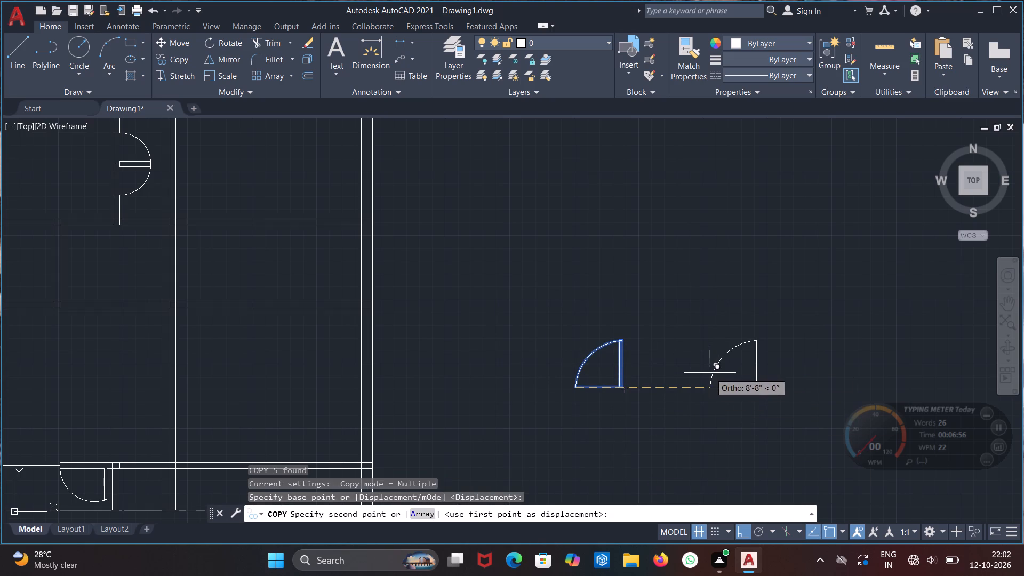
{"action": "left_click", "coordinate": [677, 230]}
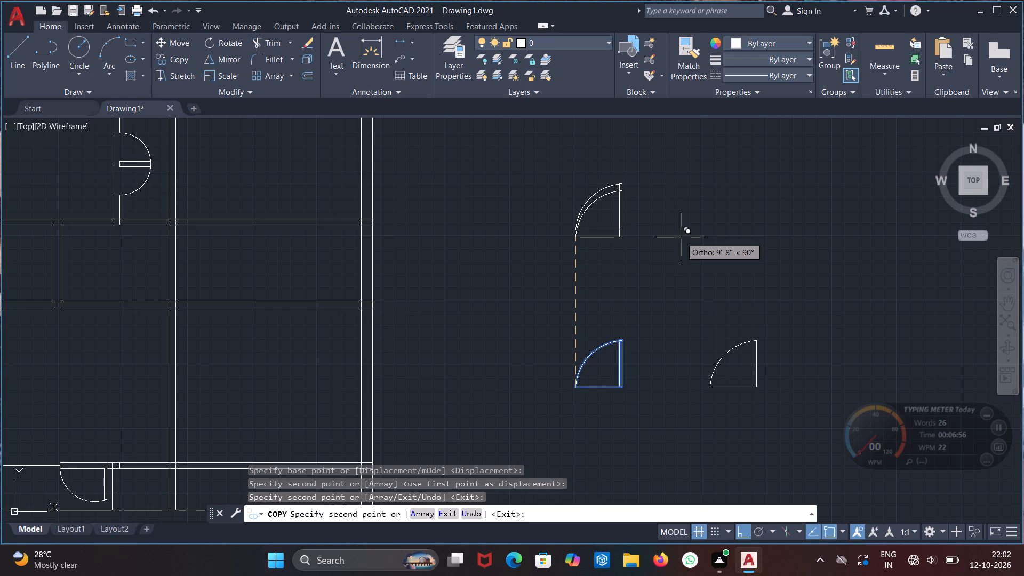
{"action": "key", "text": "Escape"}
Rotate the original single door 180° about the top end of its leaf.
{"action": "left_click", "coordinate": [540, 327]}
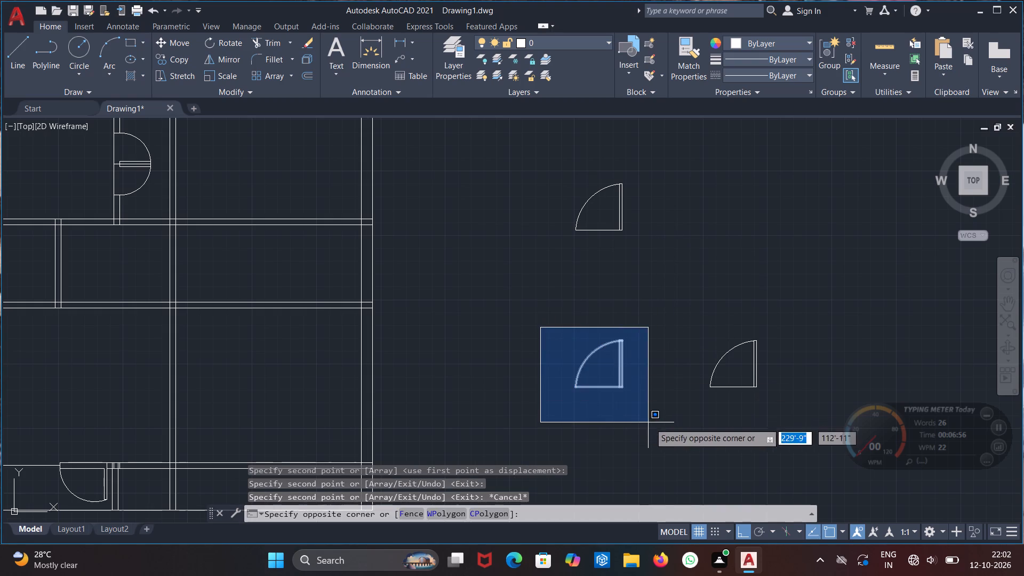
{"action": "left_click", "coordinate": [651, 425]}
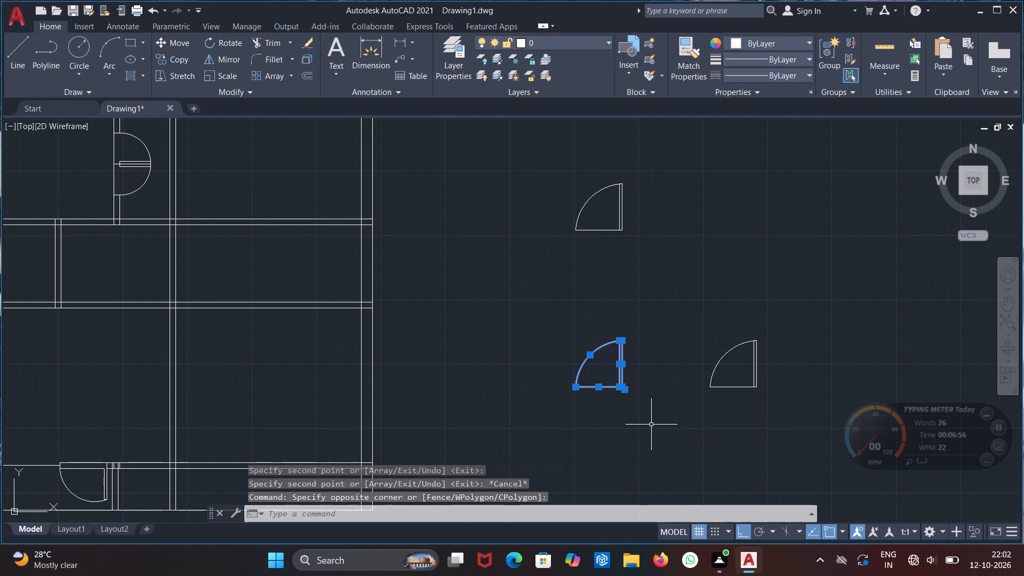
{"action": "type", "text": "ro"}
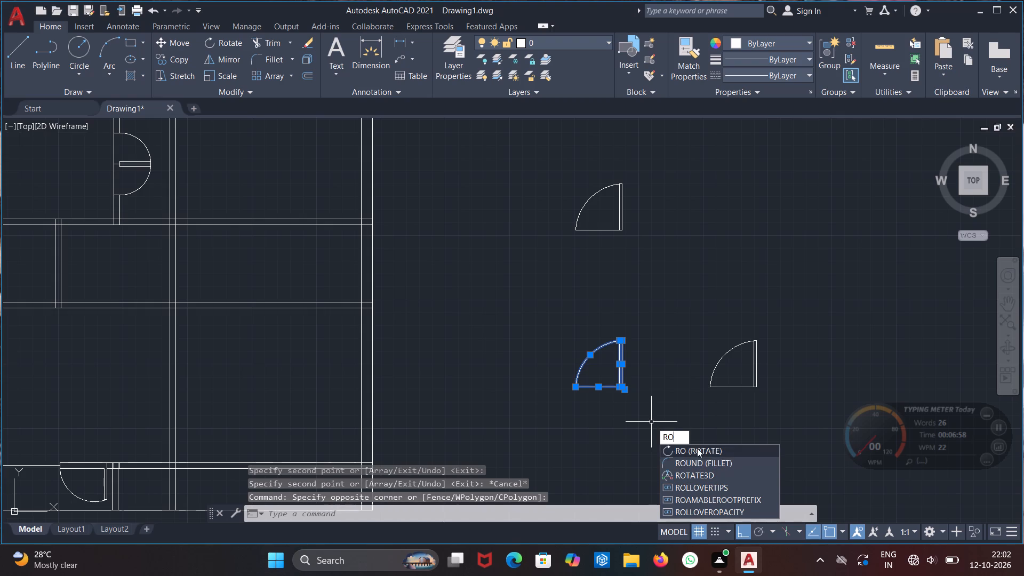
{"action": "left_click", "coordinate": [697, 448]}
{"action": "left_click", "coordinate": [621, 343]}
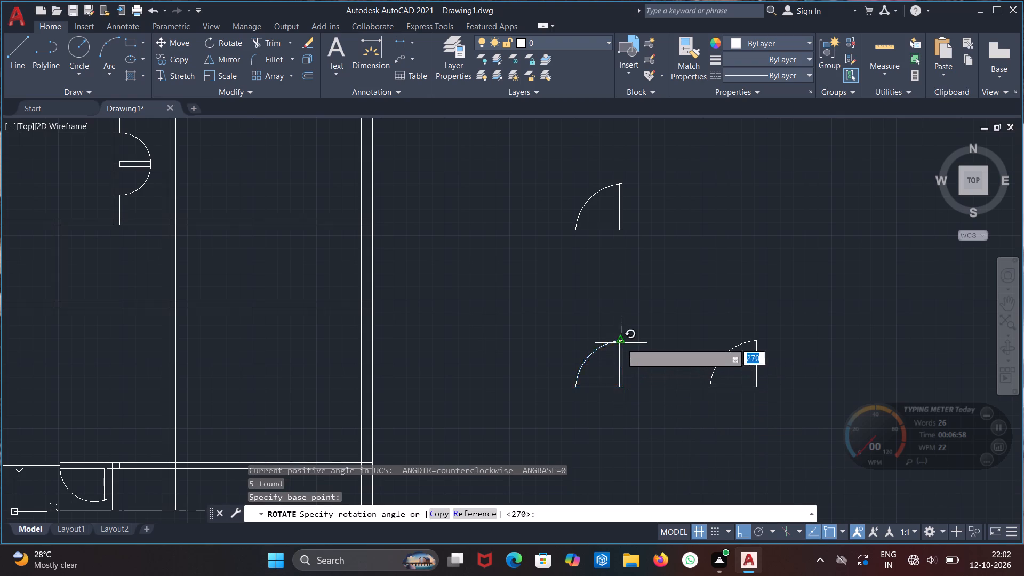
{"action": "left_click", "coordinate": [493, 414]}
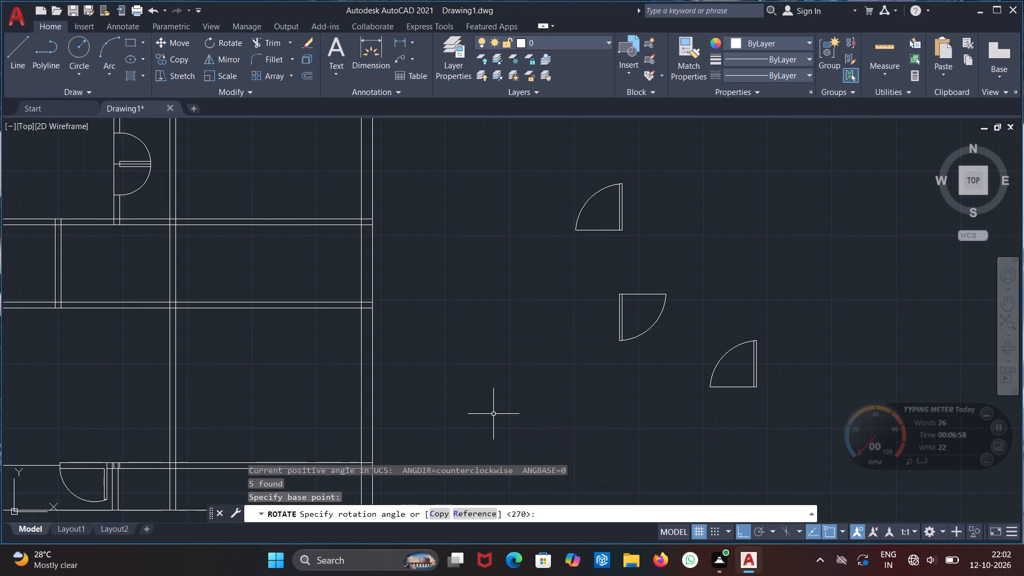
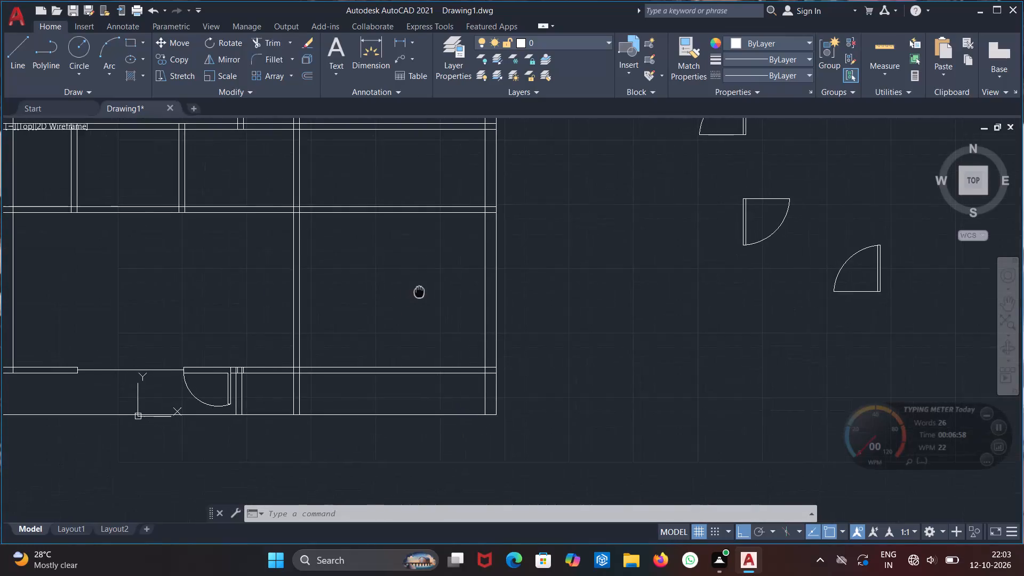
Move the loose door whose arc opens downward from outside the plan to the central vertical wall's right side, at its bottom end.
{"action": "scroll", "coordinate": [418, 311], "scroll_direction": "down", "scroll_amount": 1}
{"action": "middle_click_drag", "start_coordinate": [406, 289], "coordinate": [404, 342]}
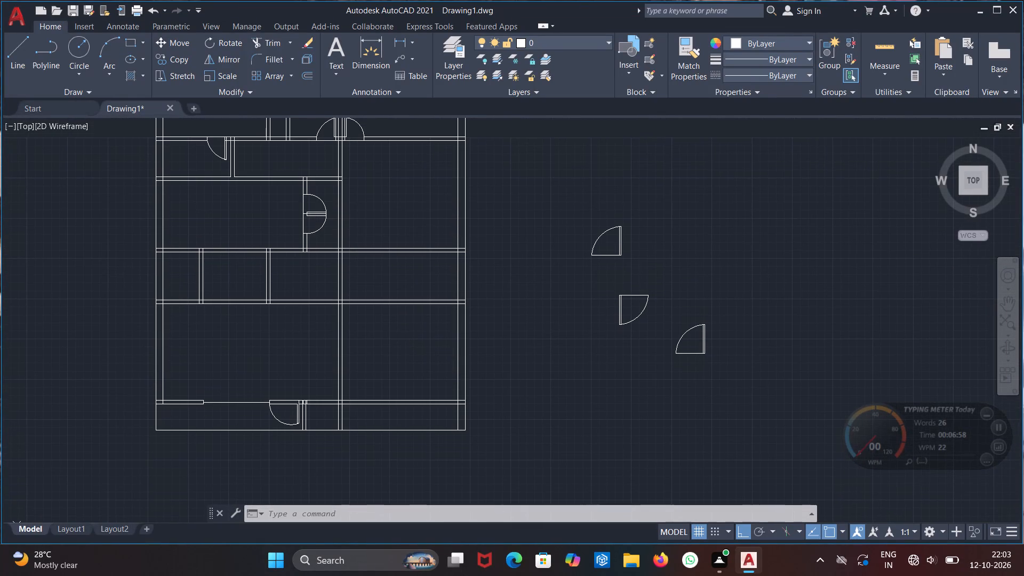
{"action": "left_click_drag", "start_coordinate": [607, 280], "coordinate": [606, 285]}
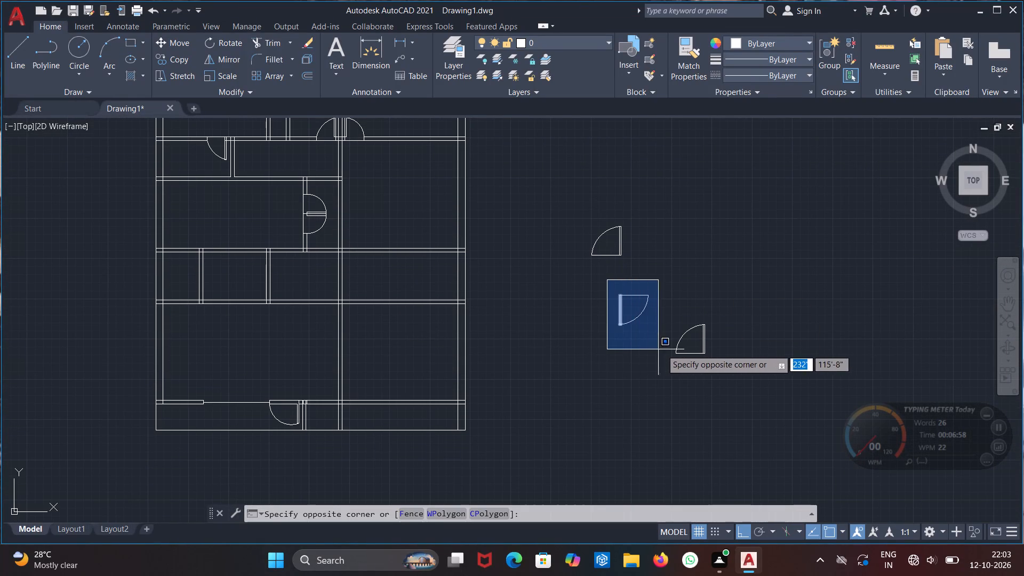
{"action": "left_click", "coordinate": [667, 348]}
{"action": "type", "text": "mo"}
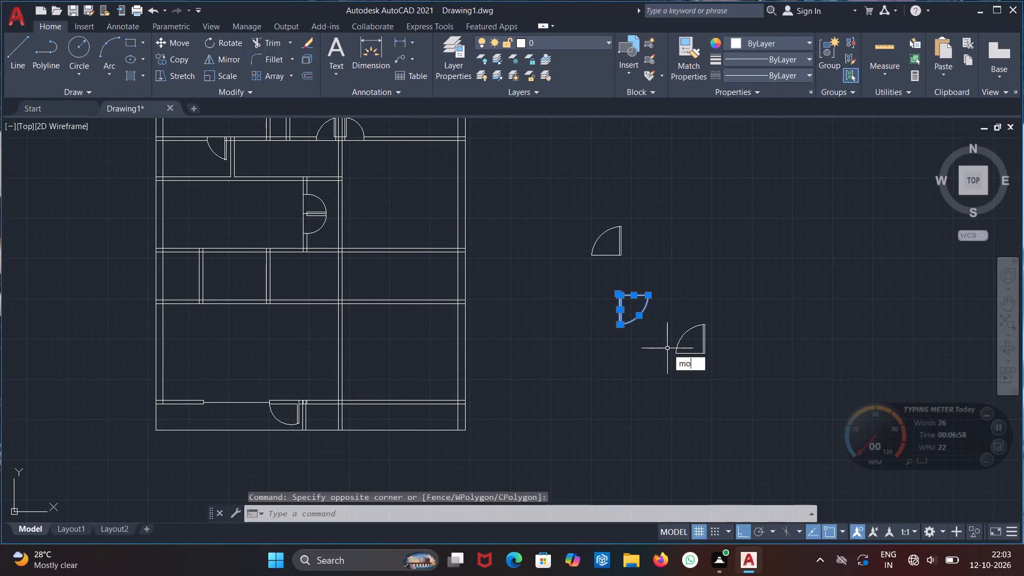
{"action": "left_click", "coordinate": [699, 387]}
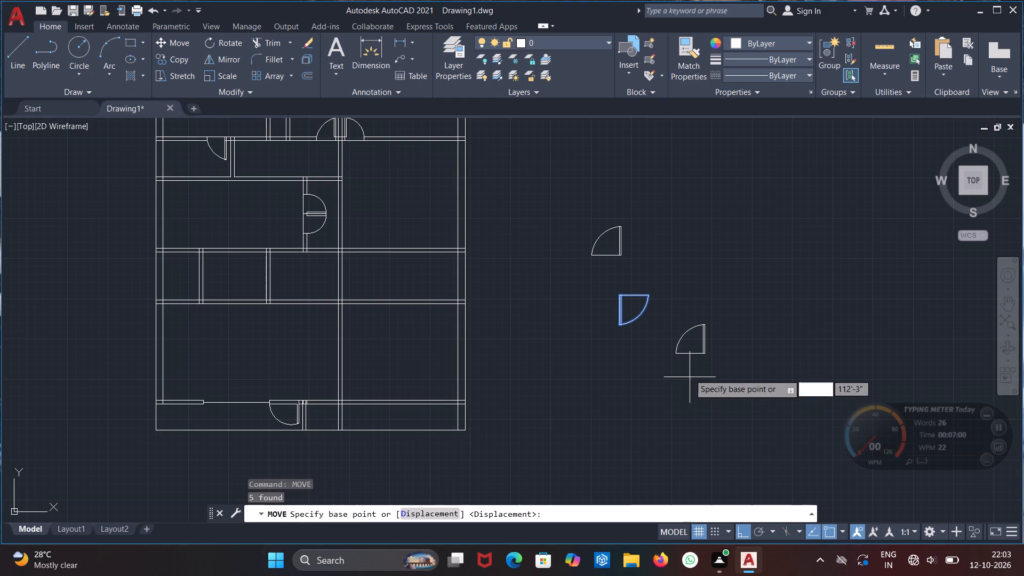
{"action": "left_click", "coordinate": [618, 324]}
{"action": "scroll", "coordinate": [393, 363], "scroll_direction": "up", "scroll_amount": 1}
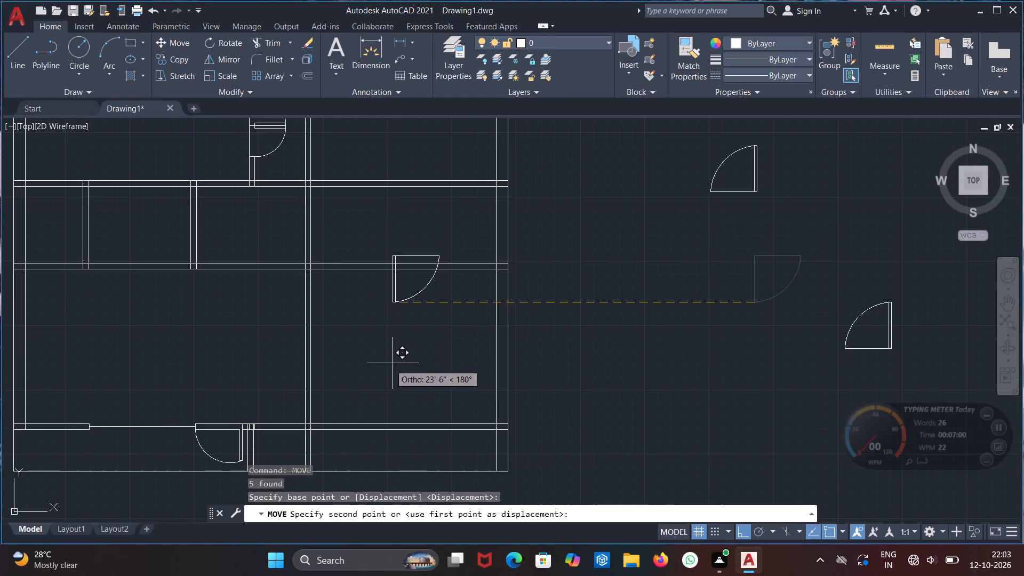
{"action": "left_click", "coordinate": [315, 445]}
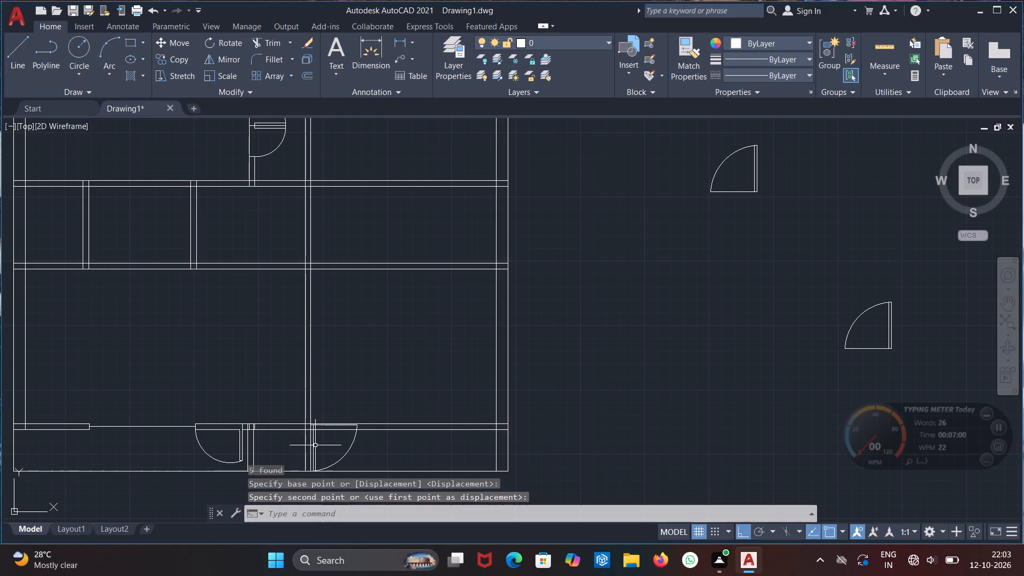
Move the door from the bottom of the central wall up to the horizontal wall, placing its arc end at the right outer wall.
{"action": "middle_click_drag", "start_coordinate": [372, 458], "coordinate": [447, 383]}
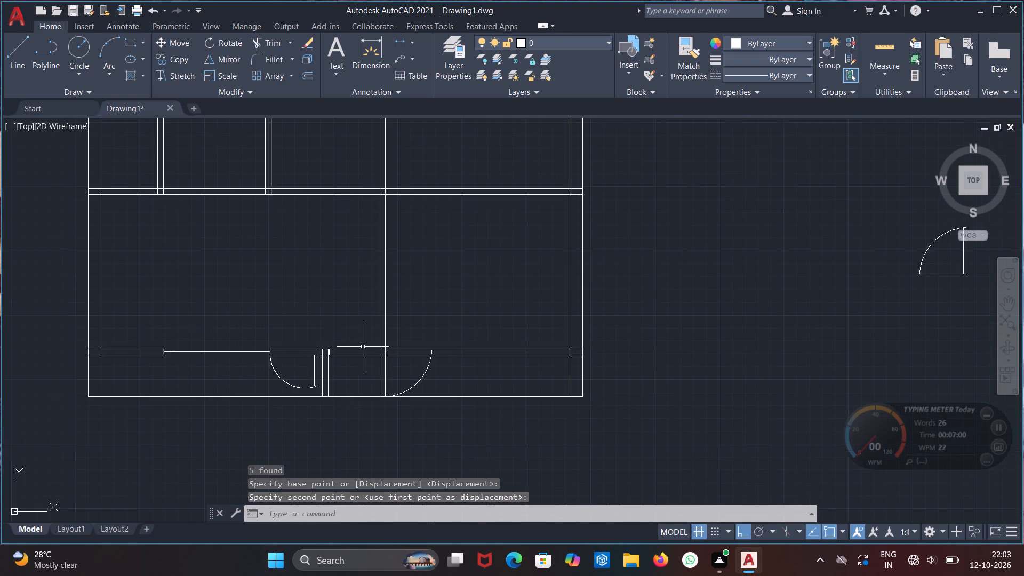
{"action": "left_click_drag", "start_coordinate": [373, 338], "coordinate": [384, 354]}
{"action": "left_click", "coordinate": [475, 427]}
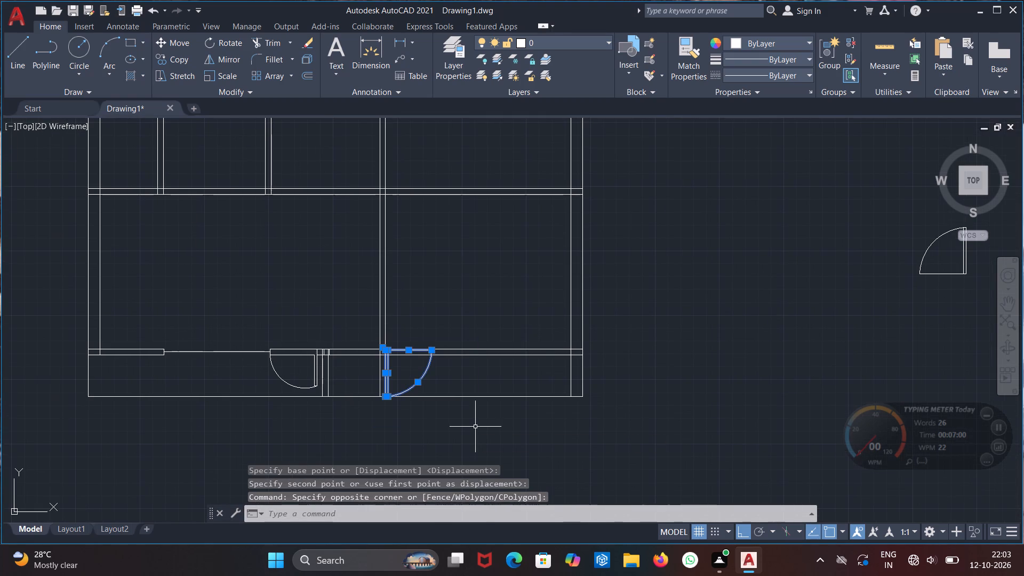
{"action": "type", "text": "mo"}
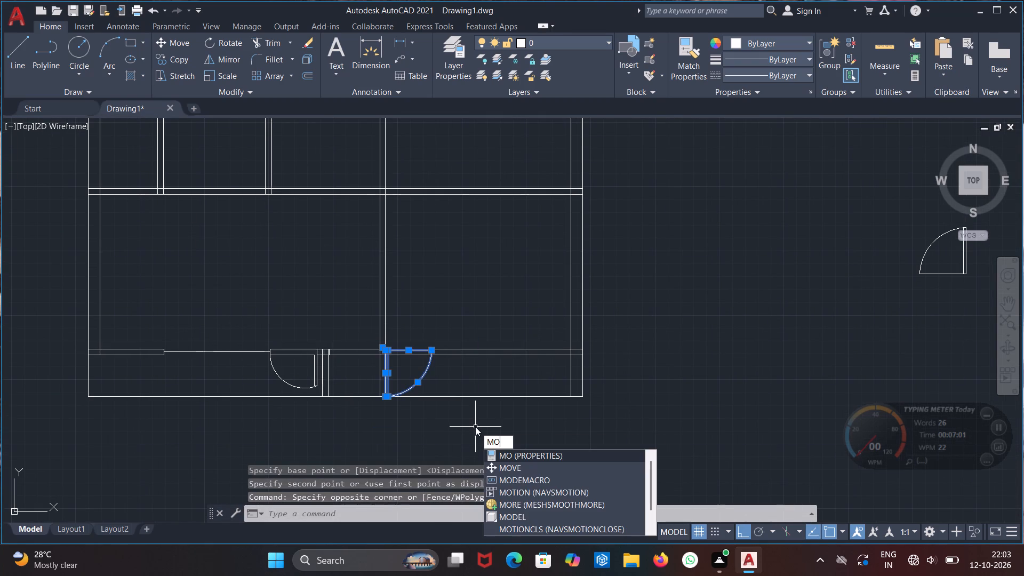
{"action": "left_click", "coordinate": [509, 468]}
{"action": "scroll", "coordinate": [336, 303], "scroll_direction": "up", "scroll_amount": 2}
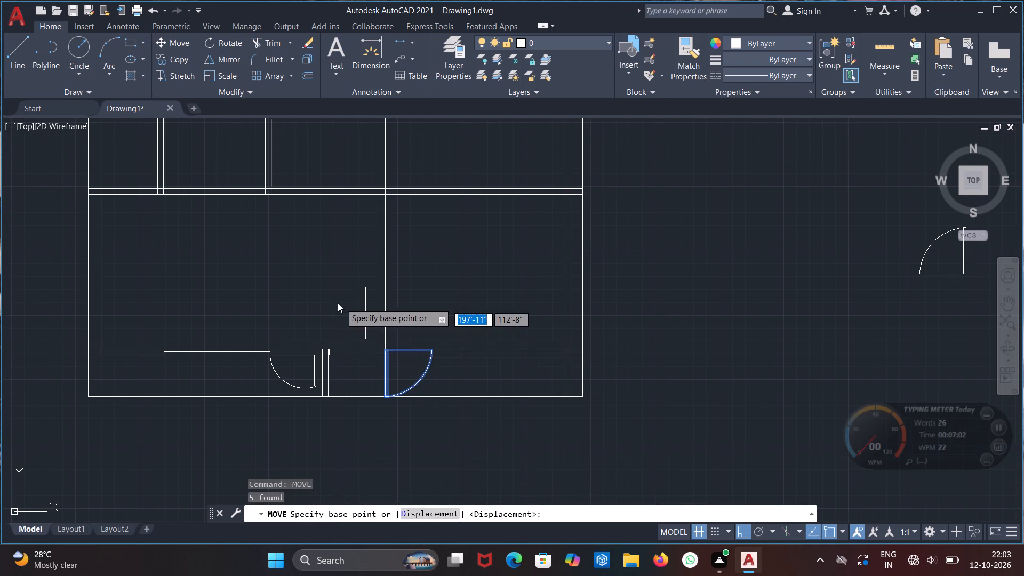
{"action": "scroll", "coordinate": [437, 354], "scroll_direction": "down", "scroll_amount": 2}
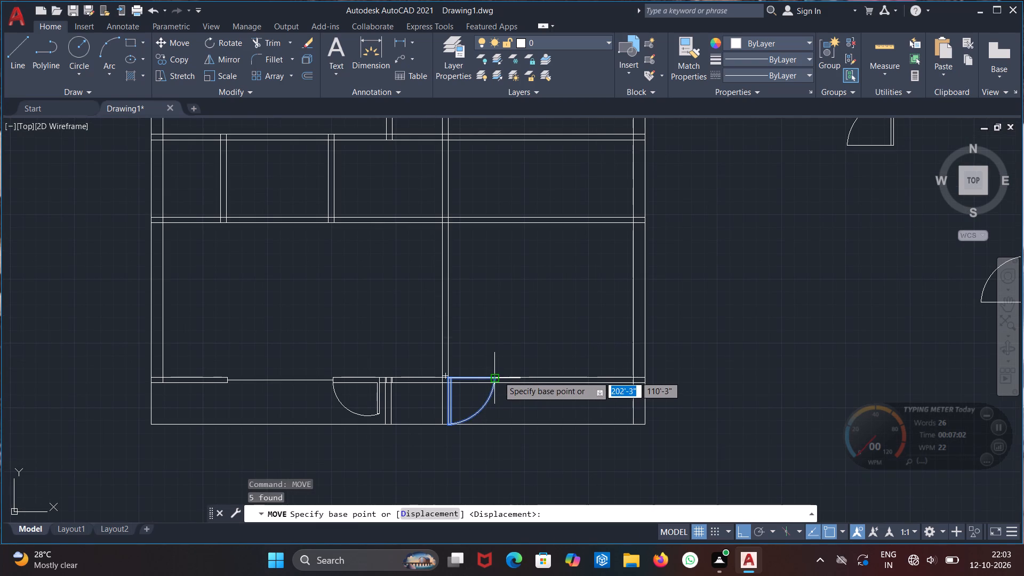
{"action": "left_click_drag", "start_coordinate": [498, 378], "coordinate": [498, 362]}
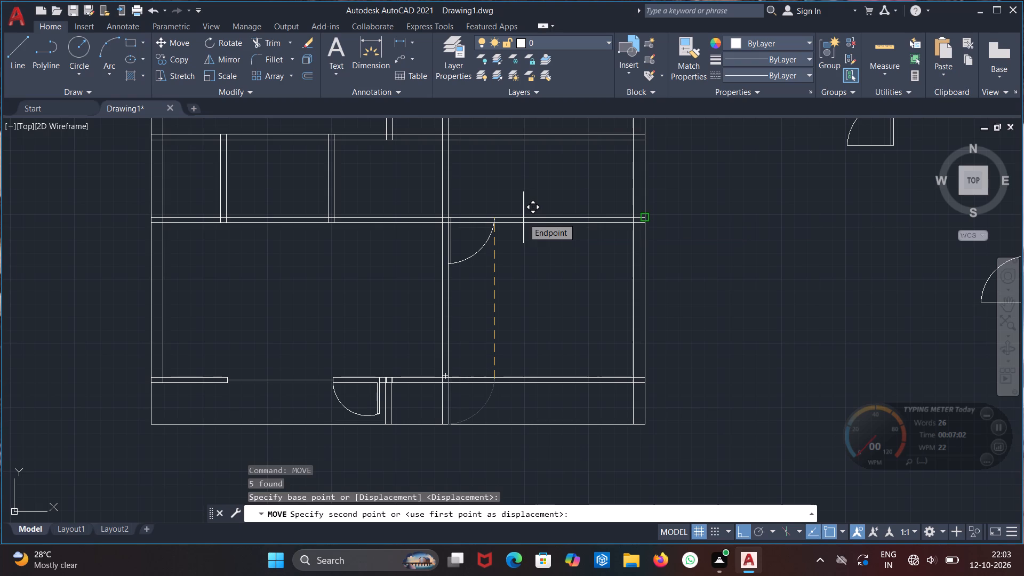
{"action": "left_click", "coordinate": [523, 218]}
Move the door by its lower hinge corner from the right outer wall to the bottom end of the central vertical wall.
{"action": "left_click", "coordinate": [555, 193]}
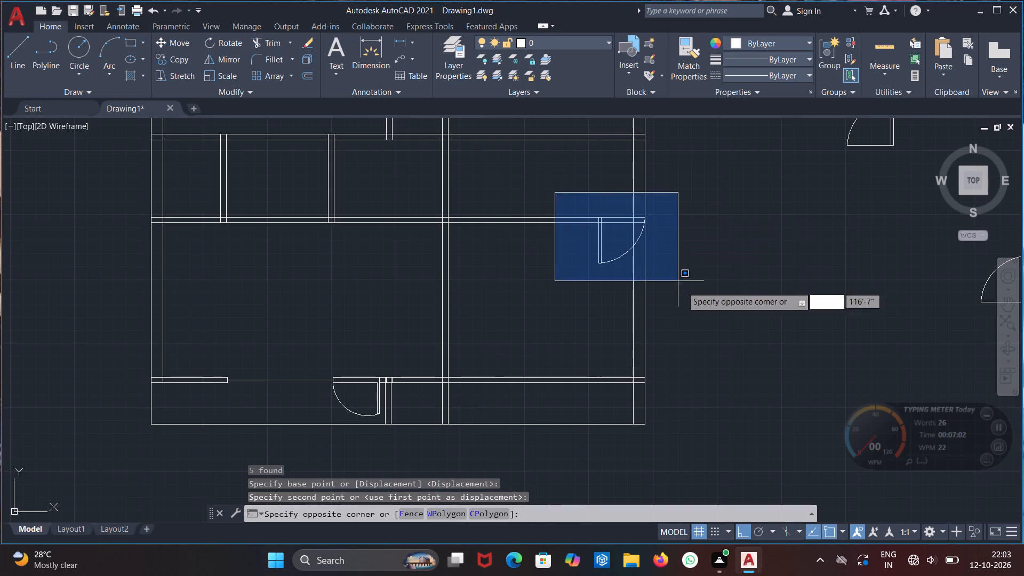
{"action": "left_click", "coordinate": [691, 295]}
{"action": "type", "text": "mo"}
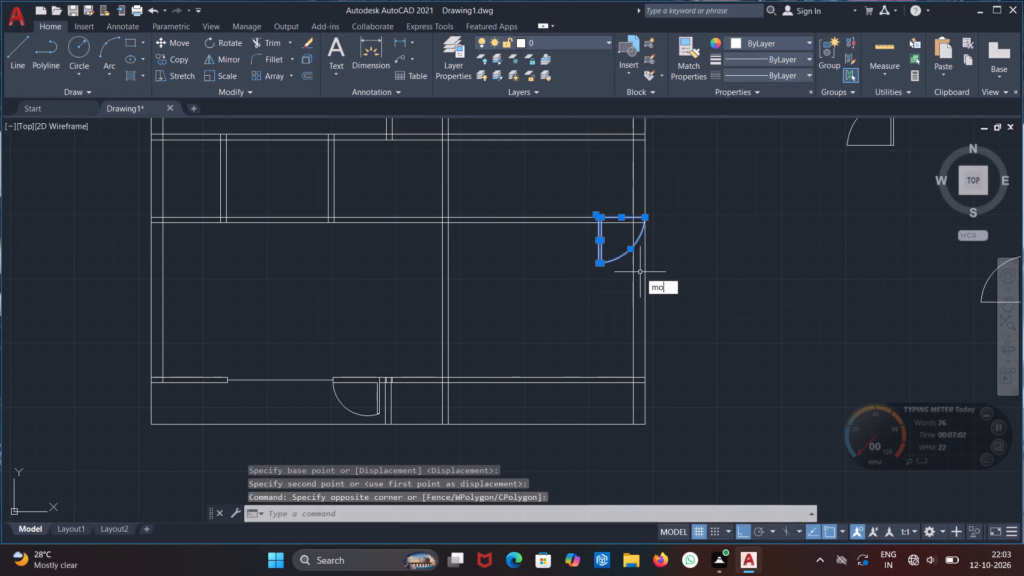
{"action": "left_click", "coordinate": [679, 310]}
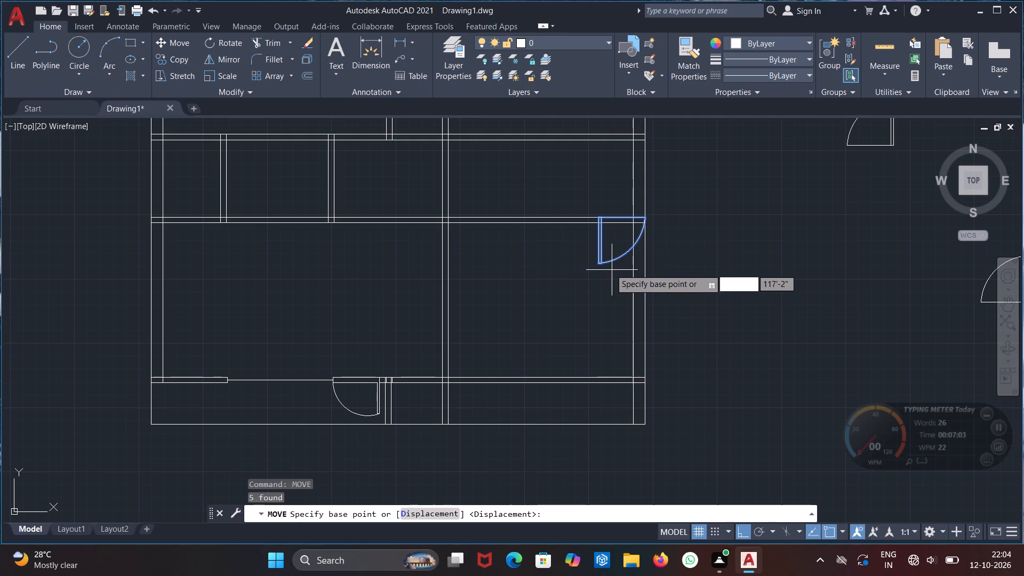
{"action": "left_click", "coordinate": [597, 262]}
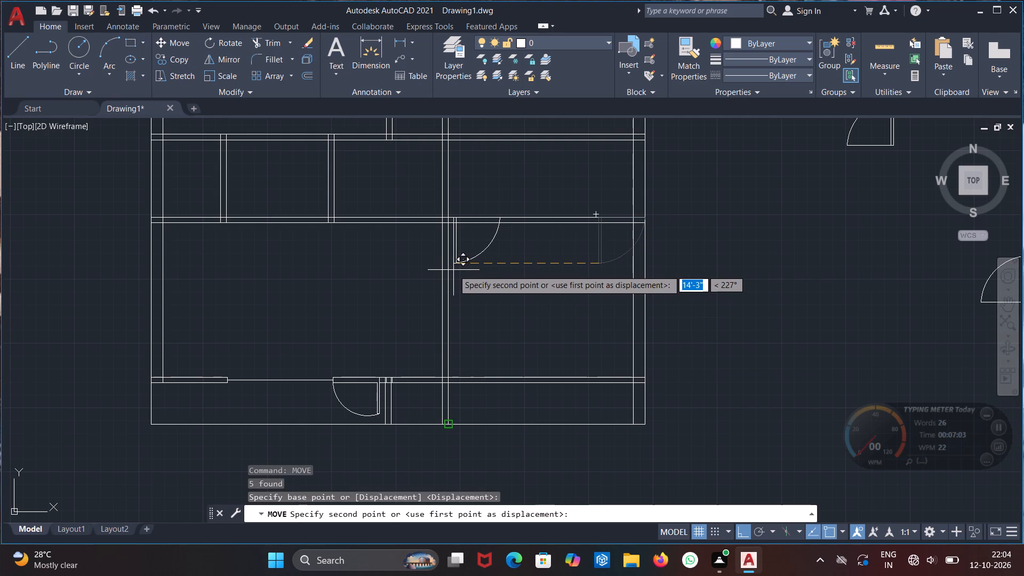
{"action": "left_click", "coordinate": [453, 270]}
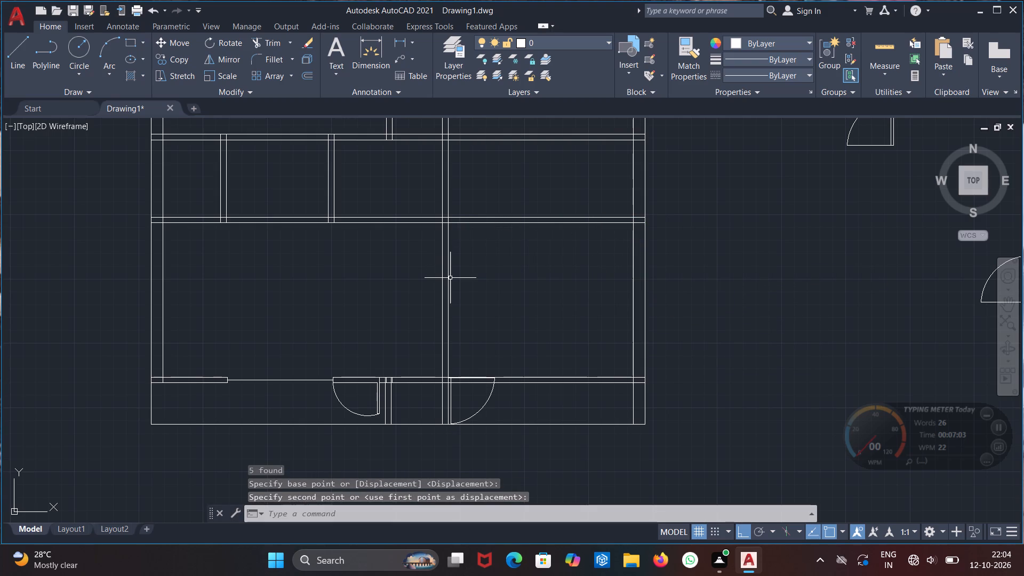
Move the door by its arc end up to the midpoint of the upper line of the horizontal wall above.
{"action": "left_click", "coordinate": [433, 363]}
{"action": "left_click", "coordinate": [523, 447]}
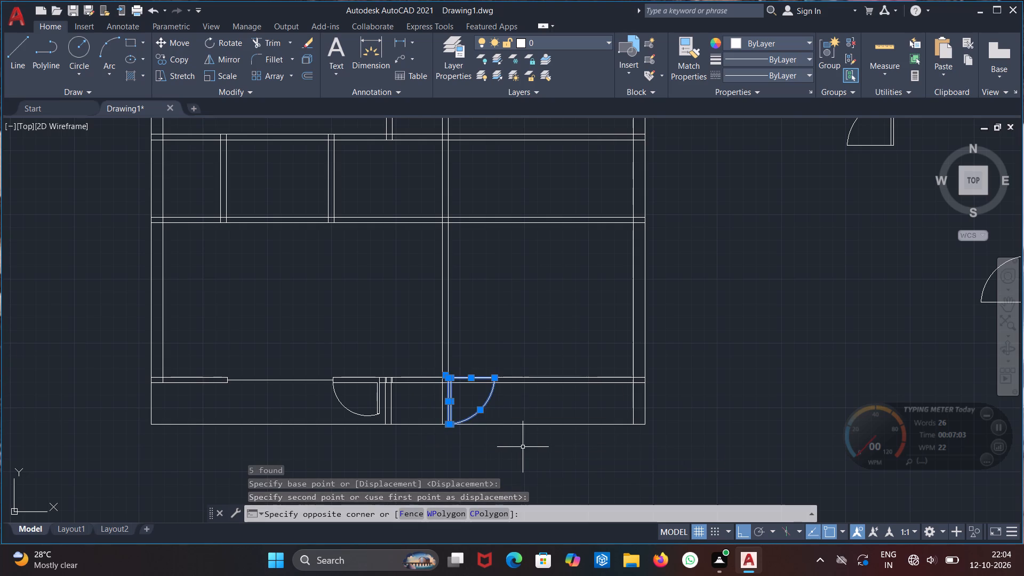
{"action": "type", "text": "mo"}
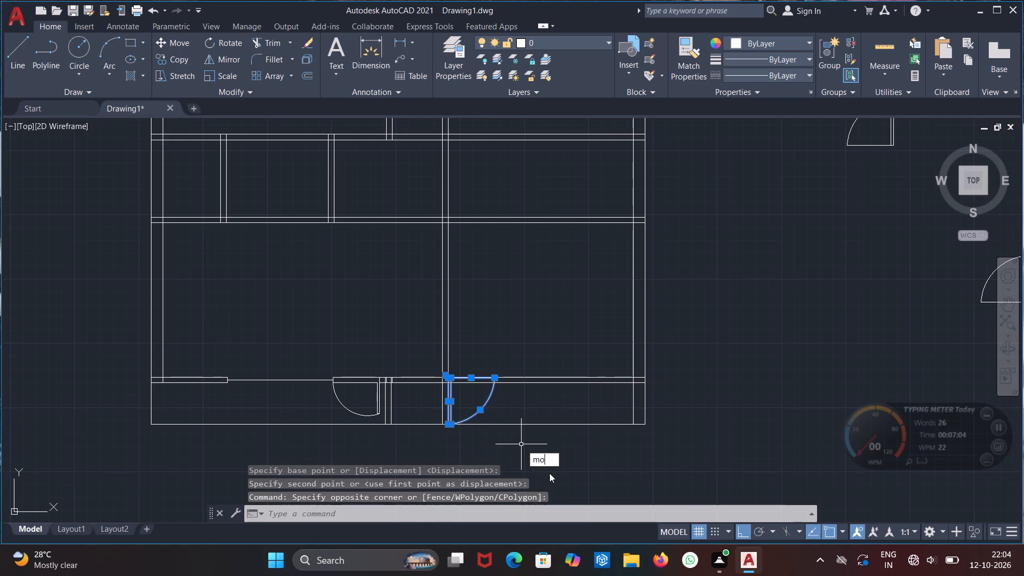
{"action": "left_click", "coordinate": [551, 483]}
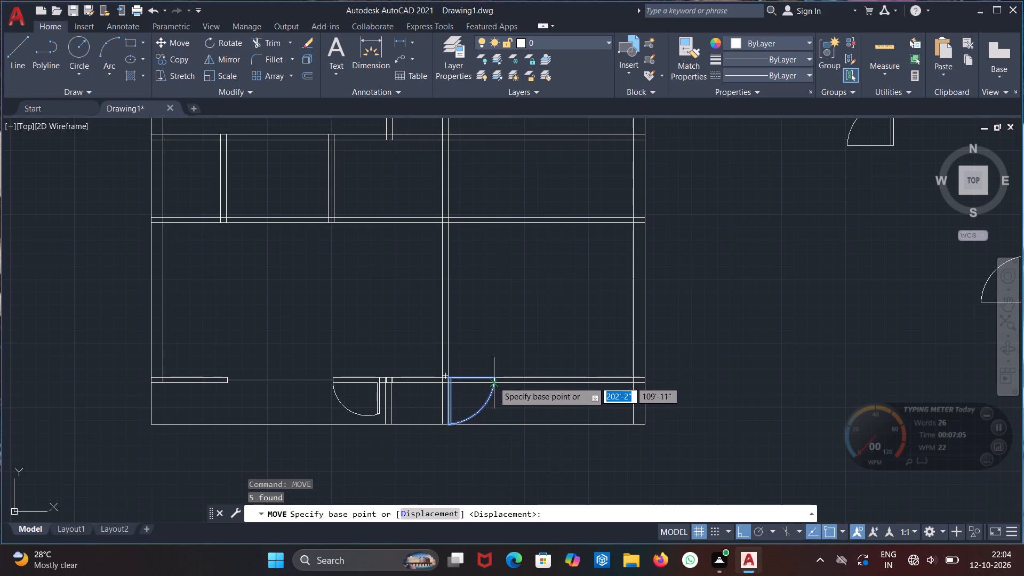
{"action": "left_click", "coordinate": [494, 379]}
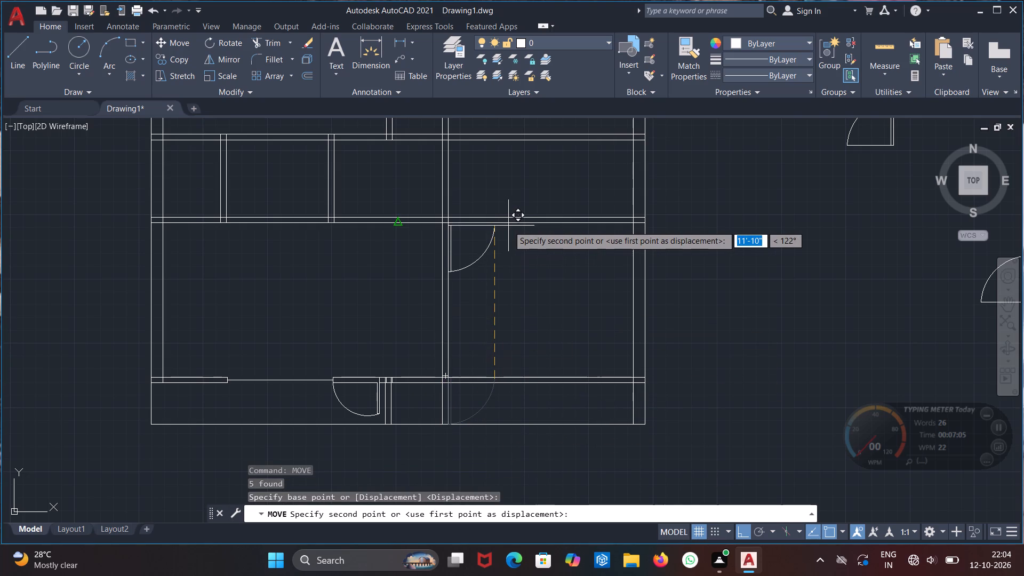
{"action": "scroll", "coordinate": [510, 224], "scroll_direction": "up", "scroll_amount": 3}
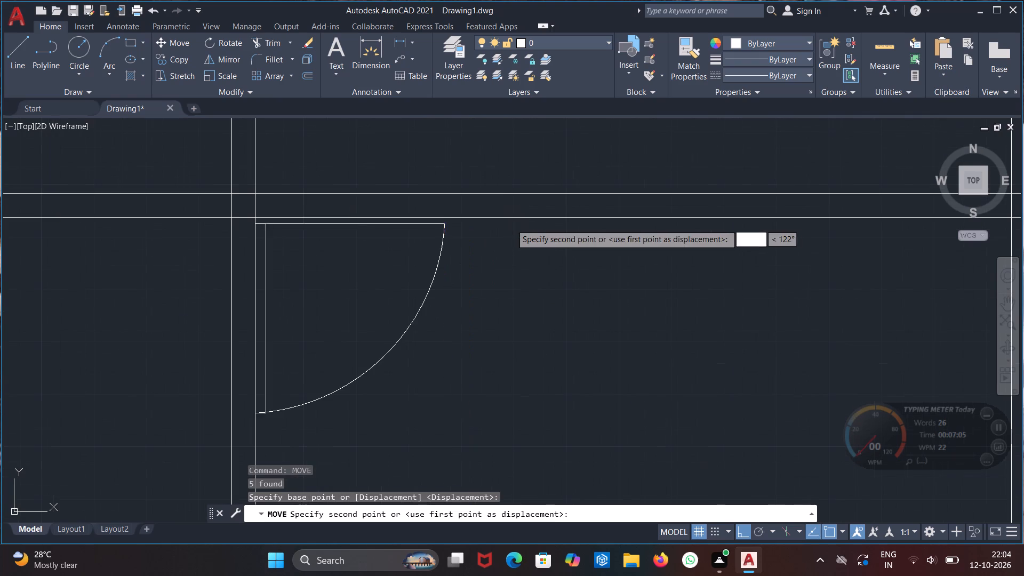
{"action": "left_click", "coordinate": [523, 194]}
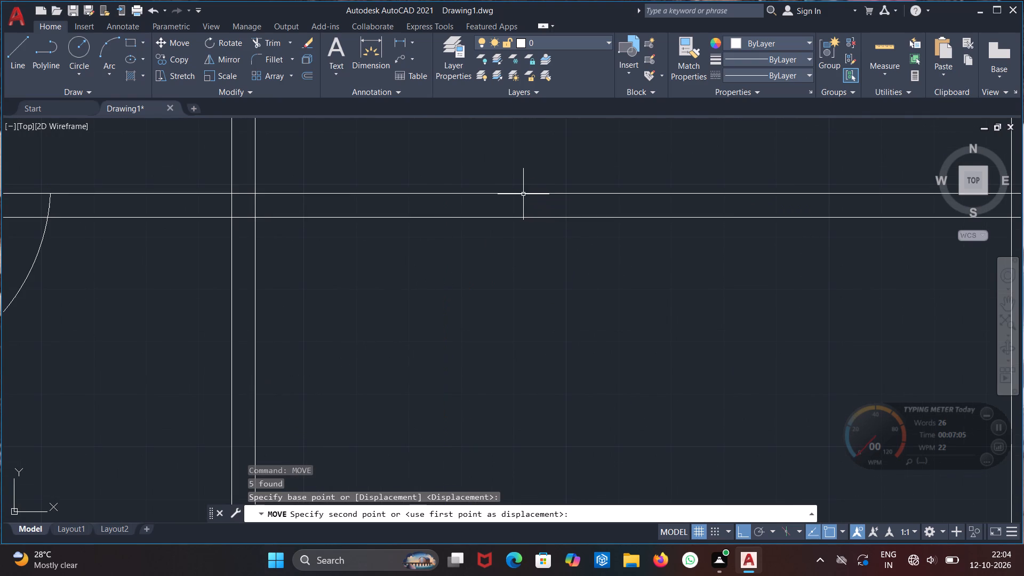
Move the door about 7' along the horizontal wall into the room just right of the central vertical wall.
{"action": "scroll", "coordinate": [533, 236], "scroll_direction": "down", "scroll_amount": 4}
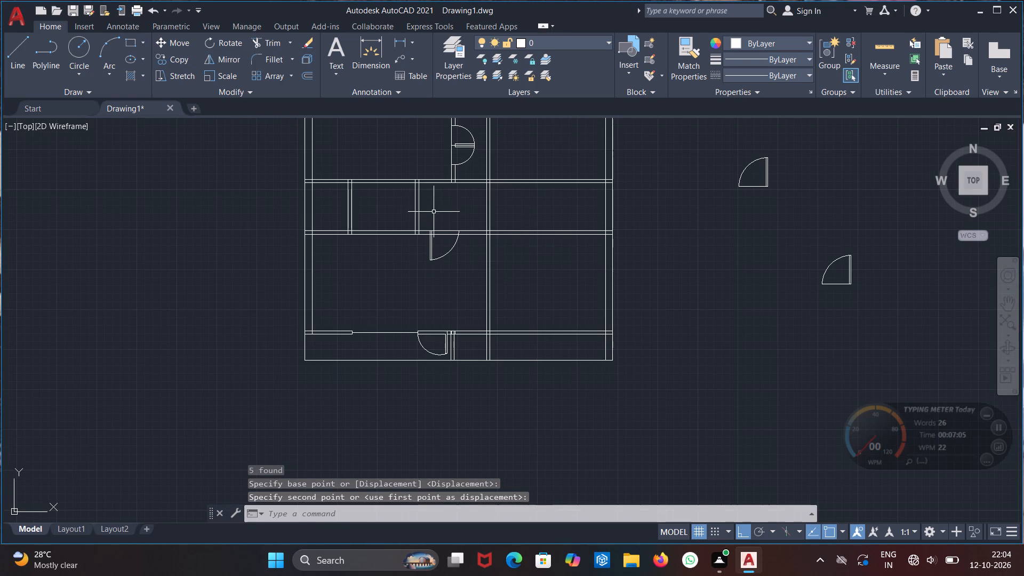
{"action": "left_click", "coordinate": [421, 226]}
{"action": "left_click", "coordinate": [507, 277]}
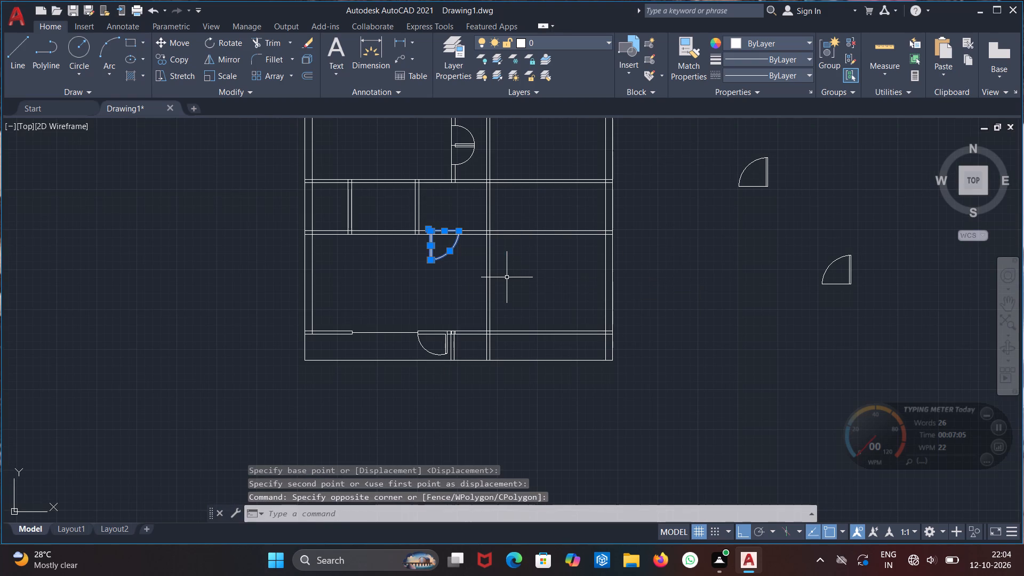
{"action": "type", "text": "mo"}
{"action": "left_click", "coordinate": [549, 319]}
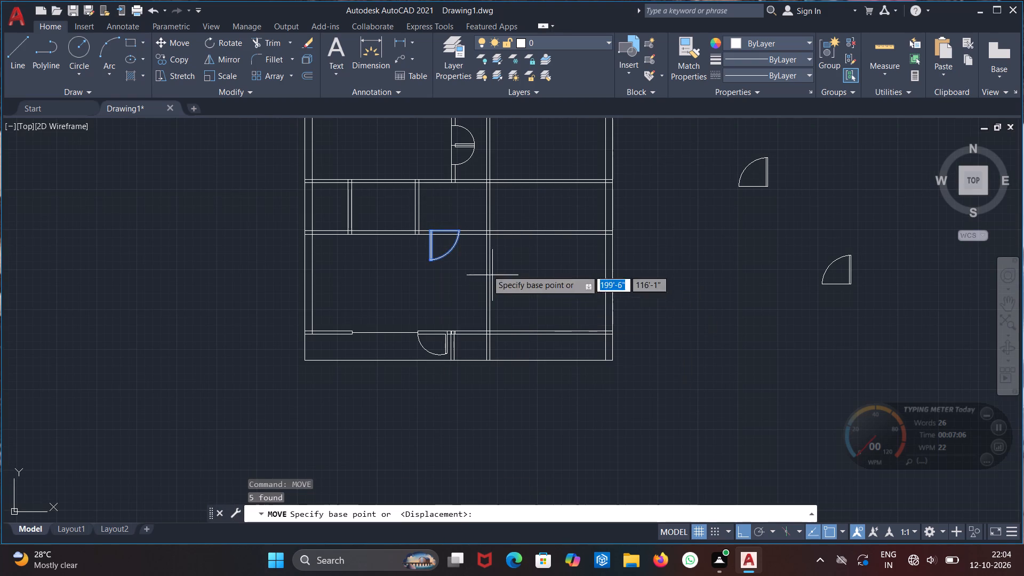
{"action": "left_click", "coordinate": [459, 231]}
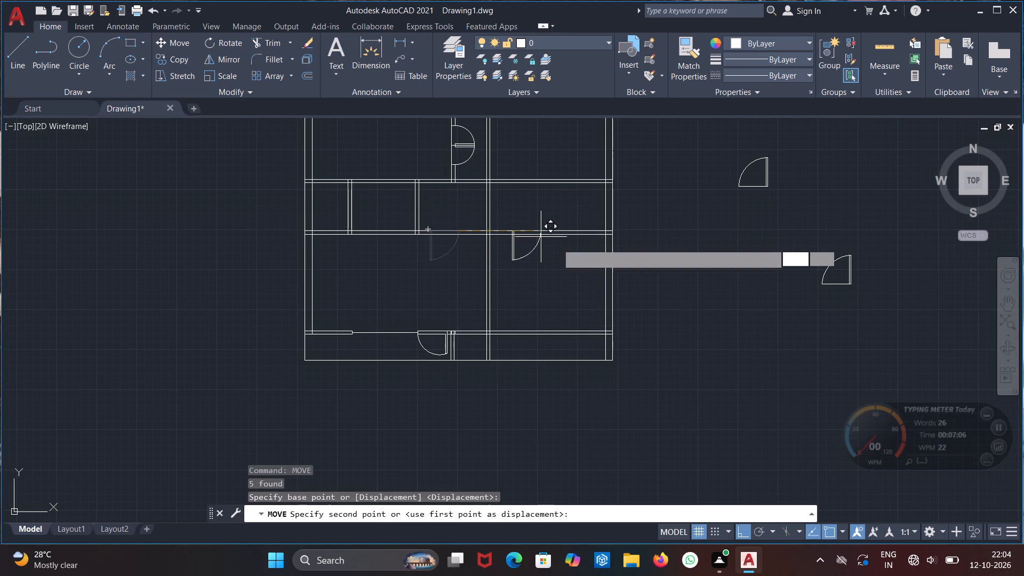
{"action": "left_click", "coordinate": [525, 269]}
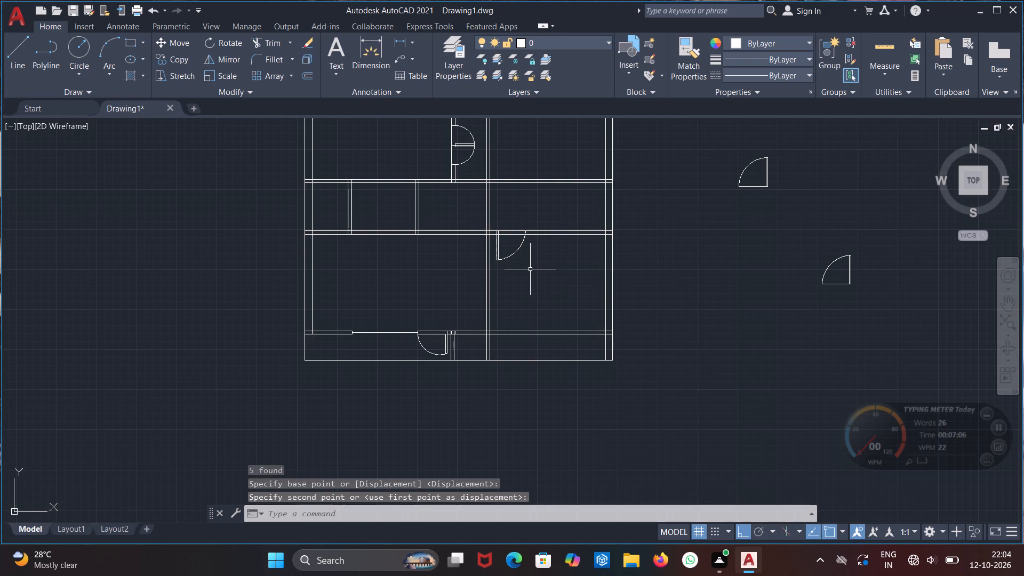
Move the door slightly along the horizontal wall so its leaf sits closer to the central vertical wall.
{"action": "scroll", "coordinate": [511, 247], "scroll_direction": "up", "scroll_amount": 3}
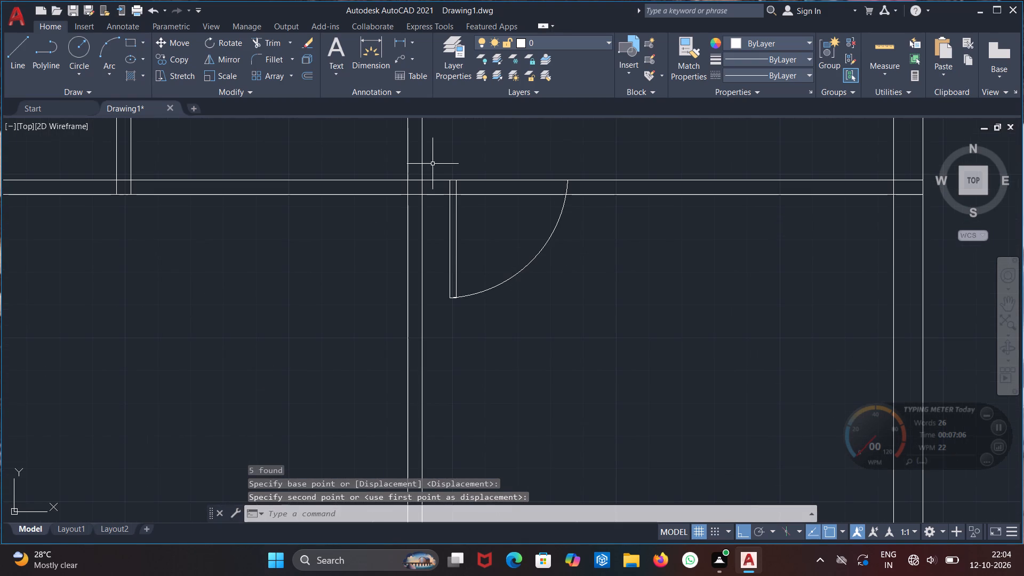
{"action": "left_click_drag", "start_coordinate": [433, 164], "coordinate": [433, 173]}
{"action": "left_click", "coordinate": [621, 334]}
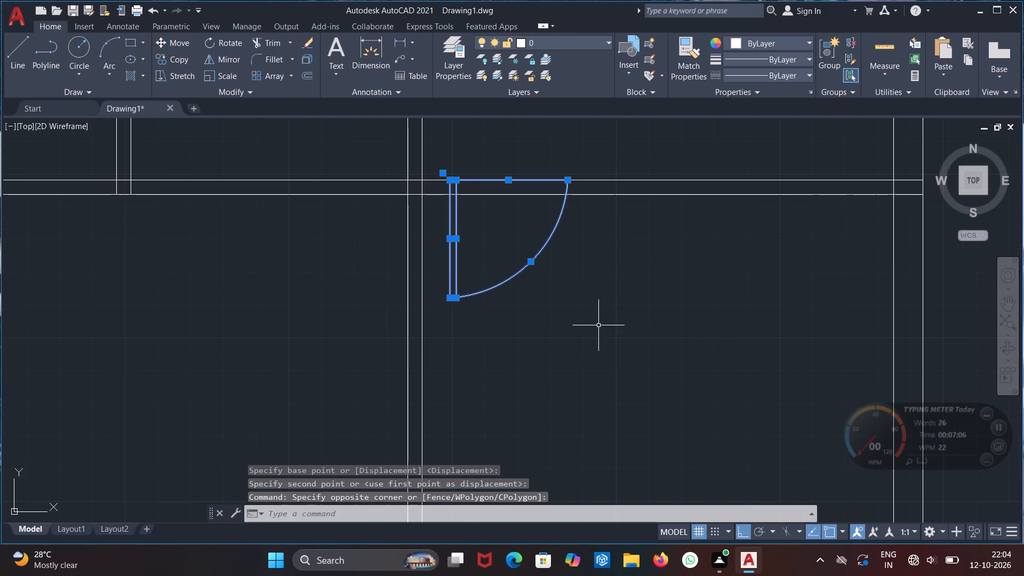
{"action": "left_click", "coordinate": [440, 176]}
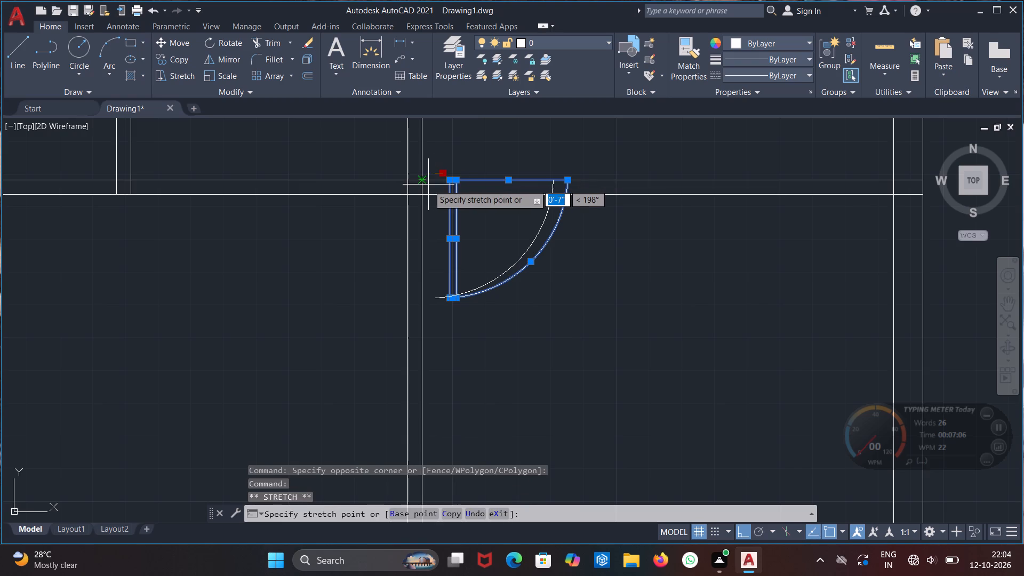
{"action": "key", "text": "Escape"}
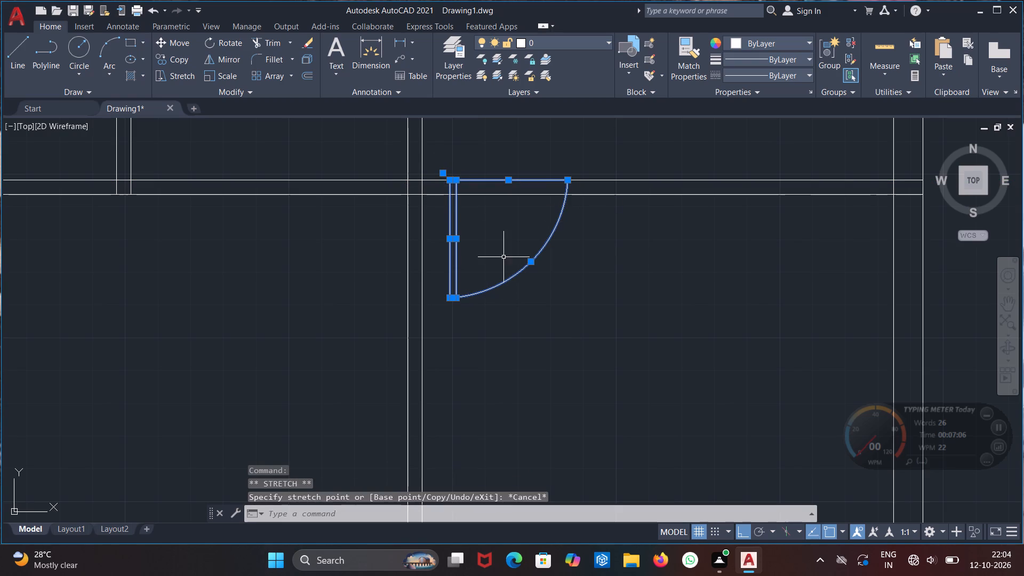
{"action": "type", "text": "mo"}
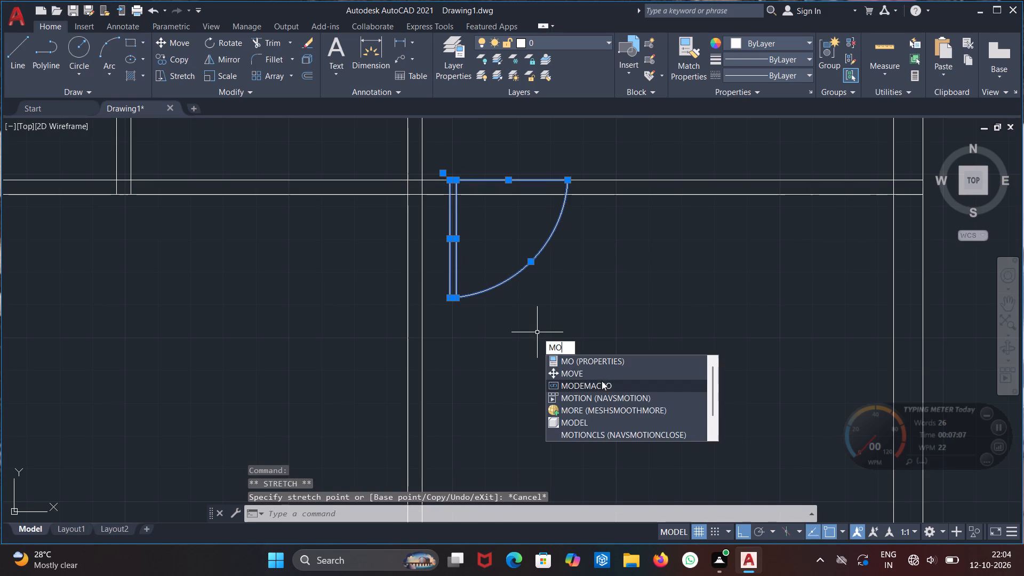
{"action": "left_click", "coordinate": [597, 370]}
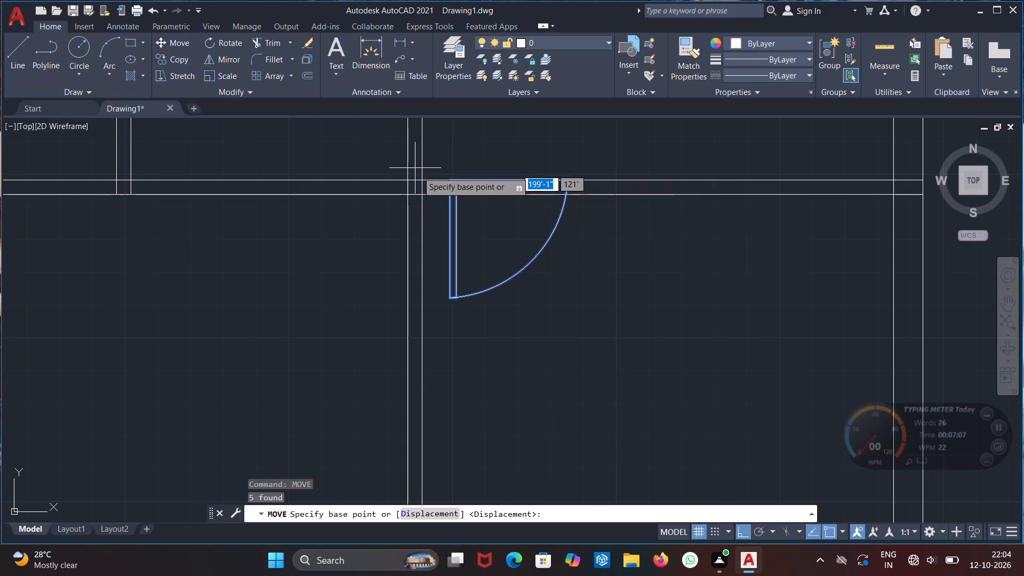
{"action": "left_click", "coordinate": [447, 302]}
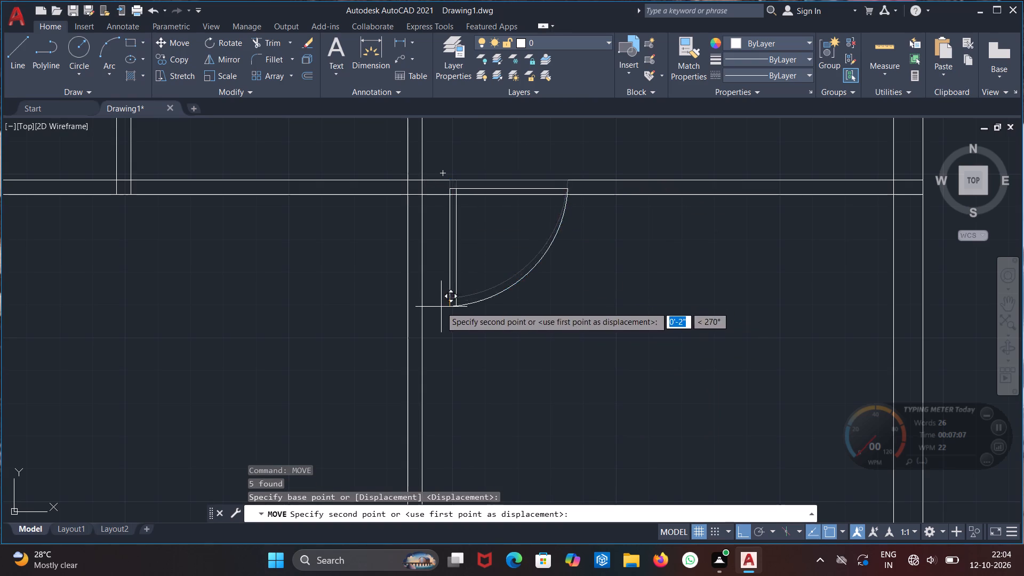
{"action": "left_click", "coordinate": [435, 307]}
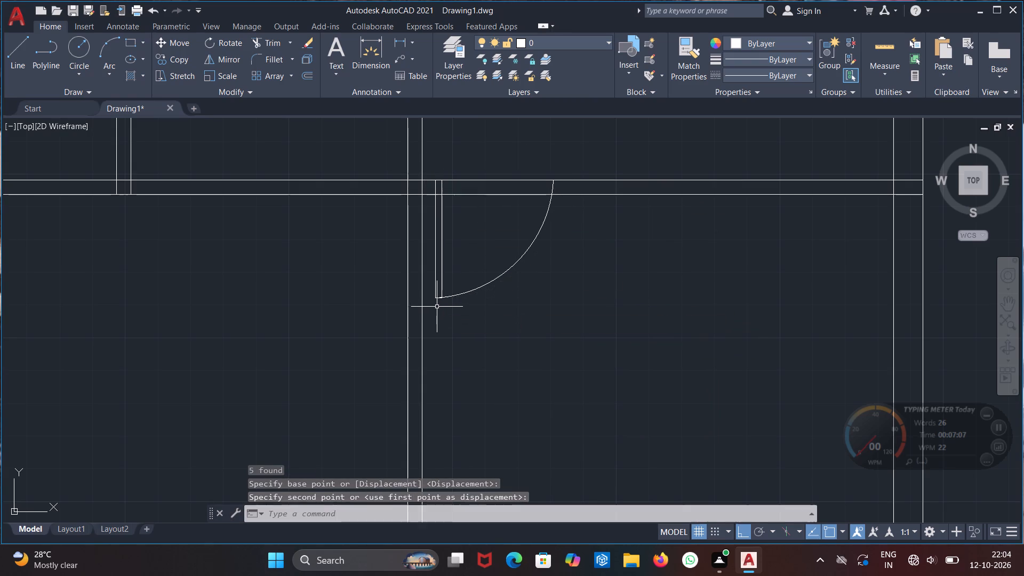
{"action": "key", "text": "Escape"}
Trim the lower wall line across the new door's opening and the leaf's outer line within the wall thickness.
{"action": "scroll", "coordinate": [472, 327], "scroll_direction": "down", "scroll_amount": 2}
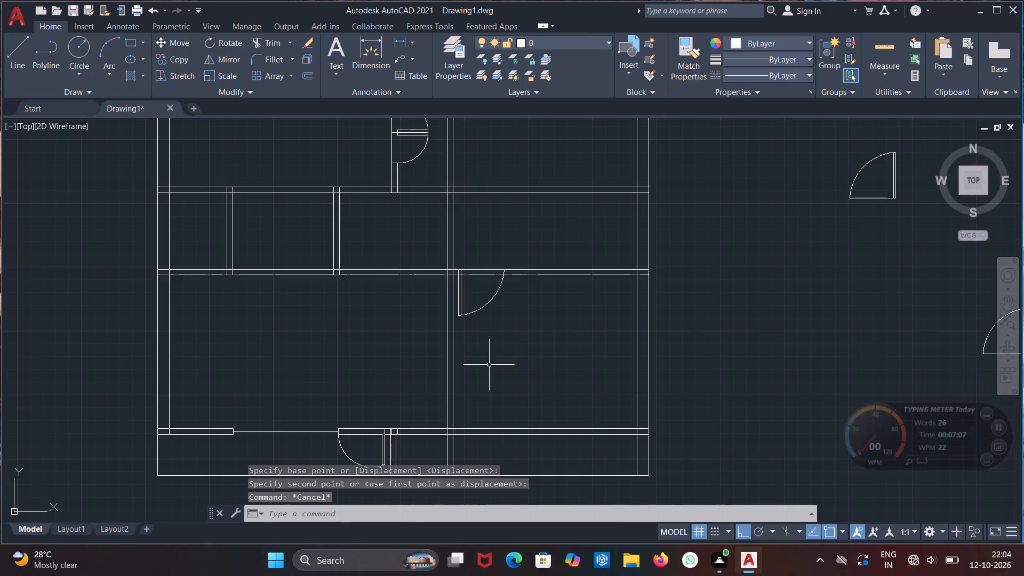
{"action": "scroll", "coordinate": [473, 284], "scroll_direction": "up", "scroll_amount": 2}
{"action": "type", "text": "tr"}
{"action": "key", "text": "Return"}
{"action": "left_click", "coordinate": [466, 261]}
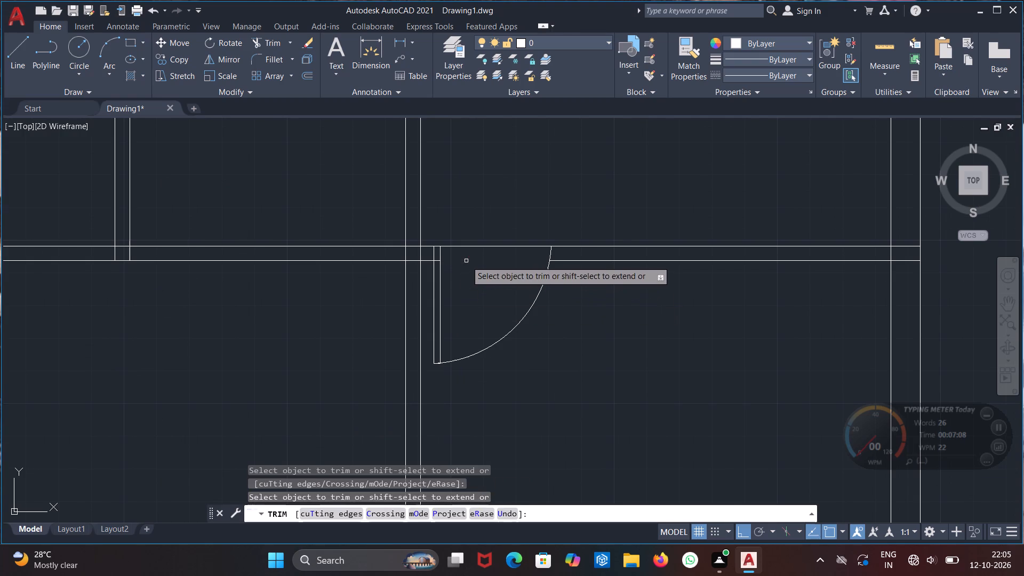
{"action": "scroll", "coordinate": [543, 342], "scroll_direction": "down", "scroll_amount": 2}
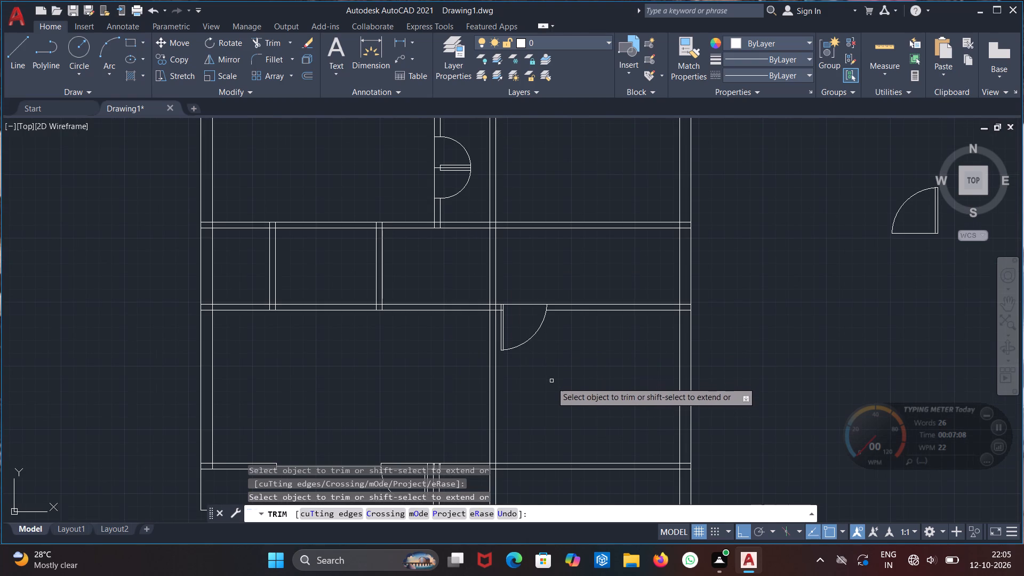
{"action": "middle_click_drag", "start_coordinate": [551, 384], "coordinate": [524, 276]}
{"action": "scroll", "coordinate": [462, 185], "scroll_direction": "up", "scroll_amount": 3}
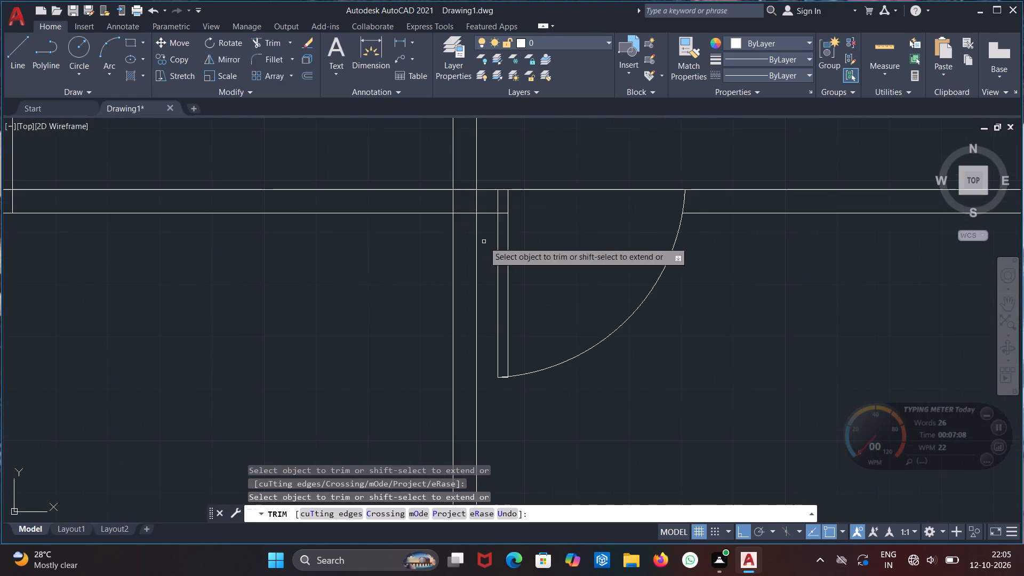
{"action": "scroll", "coordinate": [489, 200], "scroll_direction": "up", "scroll_amount": 1}
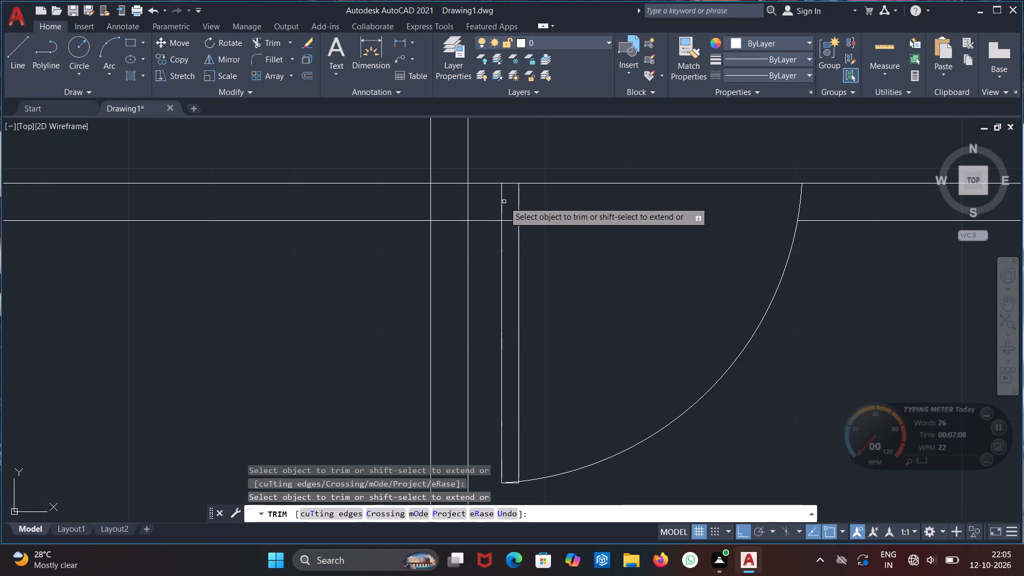
{"action": "left_click", "coordinate": [501, 205]}
{"action": "scroll", "coordinate": [602, 311], "scroll_direction": "down", "scroll_amount": 2}
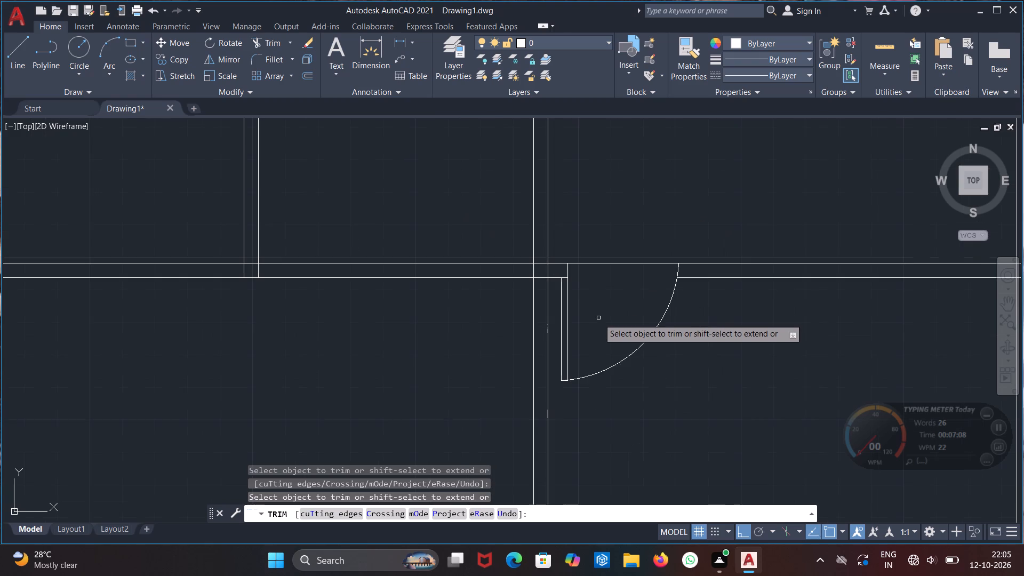
{"action": "middle_click_drag", "start_coordinate": [635, 412], "coordinate": [549, 305]}
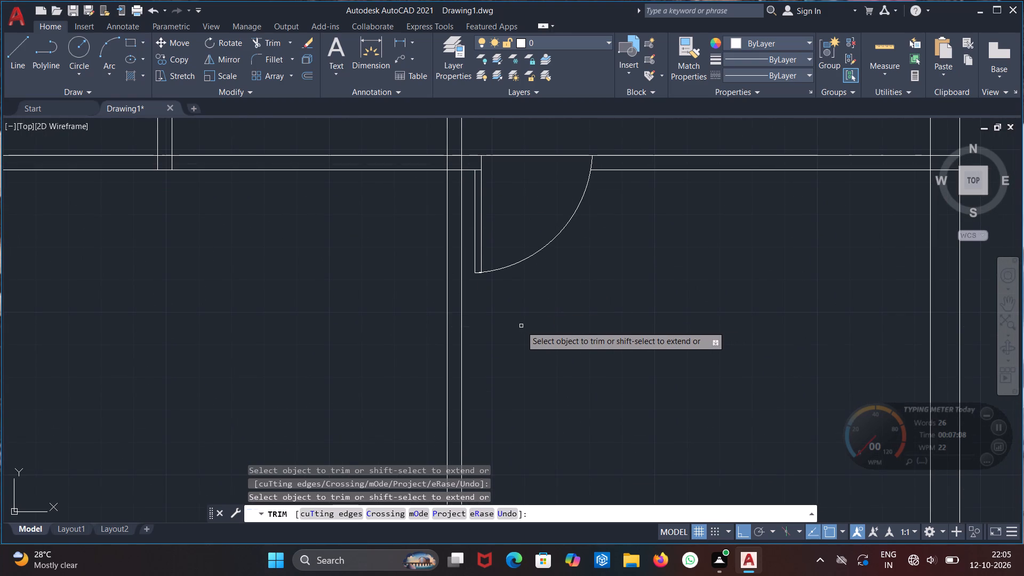
{"action": "scroll", "coordinate": [524, 329], "scroll_direction": "down", "scroll_amount": 1}
{"action": "middle_click_drag", "start_coordinate": [588, 313], "coordinate": [485, 346]}
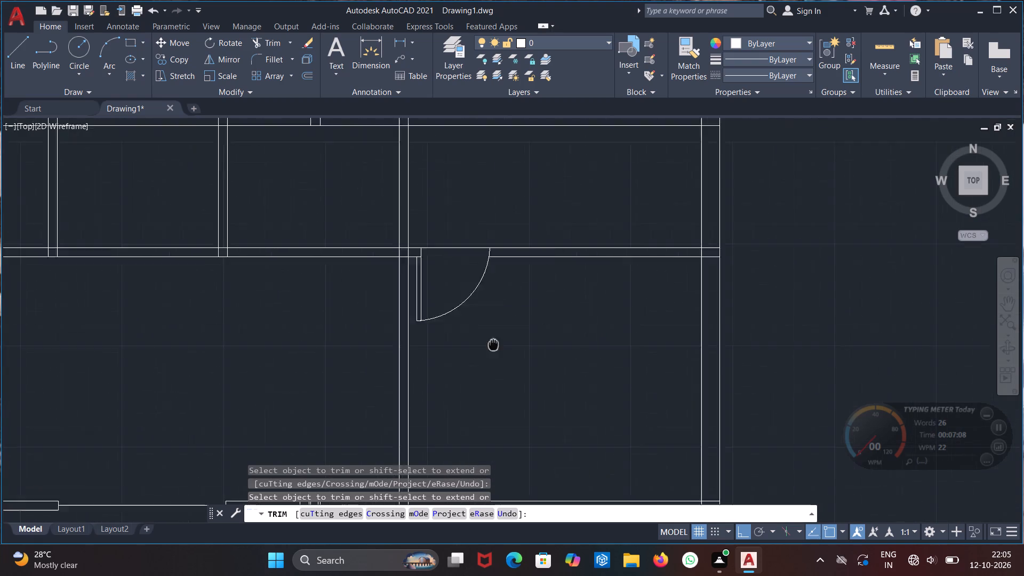
{"action": "middle_click_drag", "start_coordinate": [485, 346], "coordinate": [464, 349]}
{"action": "key", "text": "Escape"}
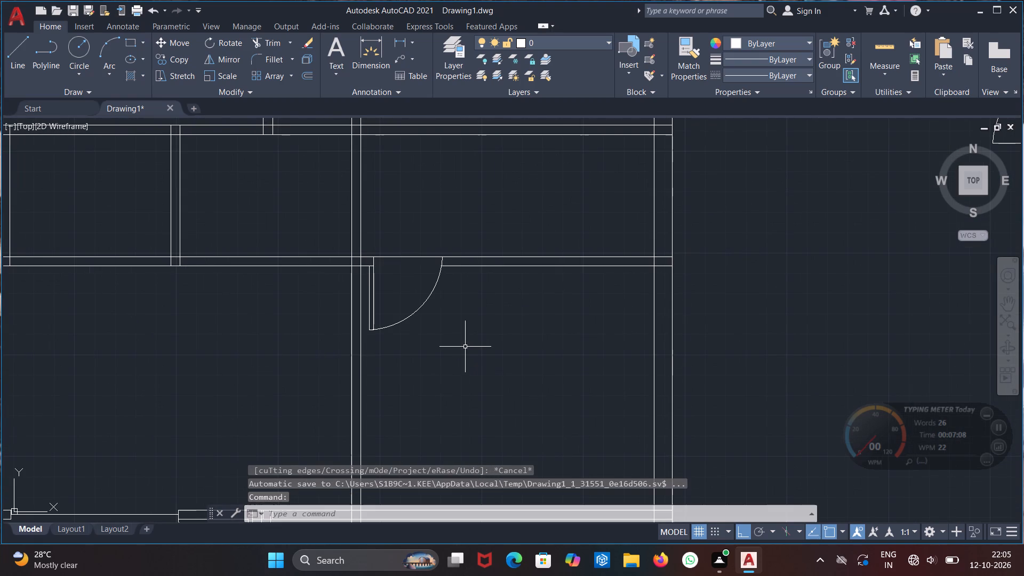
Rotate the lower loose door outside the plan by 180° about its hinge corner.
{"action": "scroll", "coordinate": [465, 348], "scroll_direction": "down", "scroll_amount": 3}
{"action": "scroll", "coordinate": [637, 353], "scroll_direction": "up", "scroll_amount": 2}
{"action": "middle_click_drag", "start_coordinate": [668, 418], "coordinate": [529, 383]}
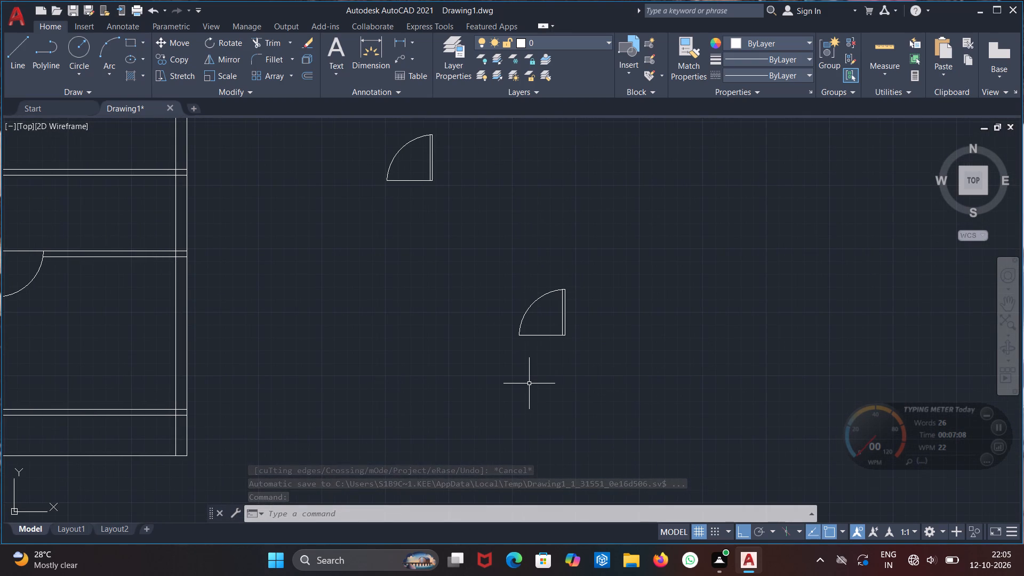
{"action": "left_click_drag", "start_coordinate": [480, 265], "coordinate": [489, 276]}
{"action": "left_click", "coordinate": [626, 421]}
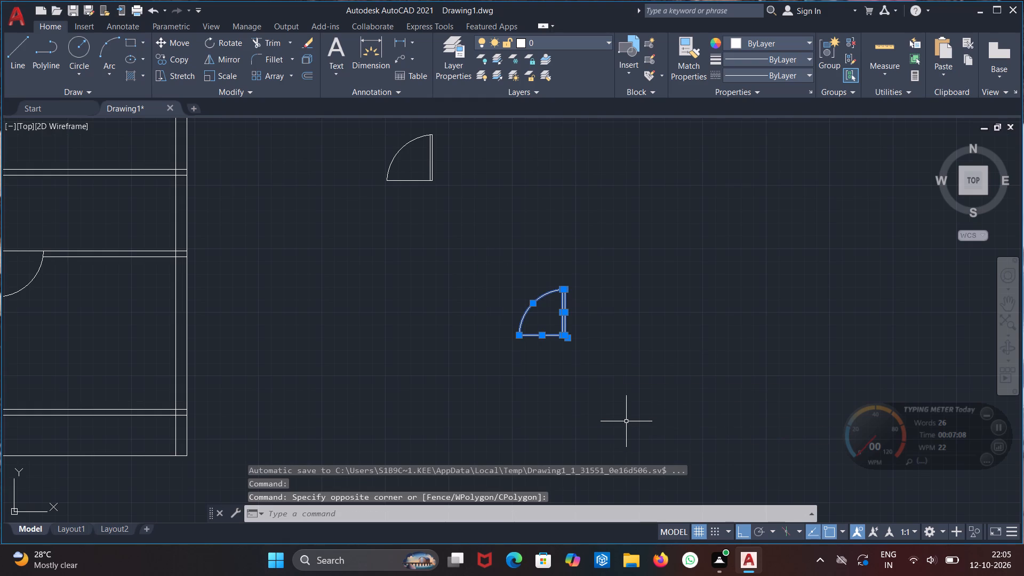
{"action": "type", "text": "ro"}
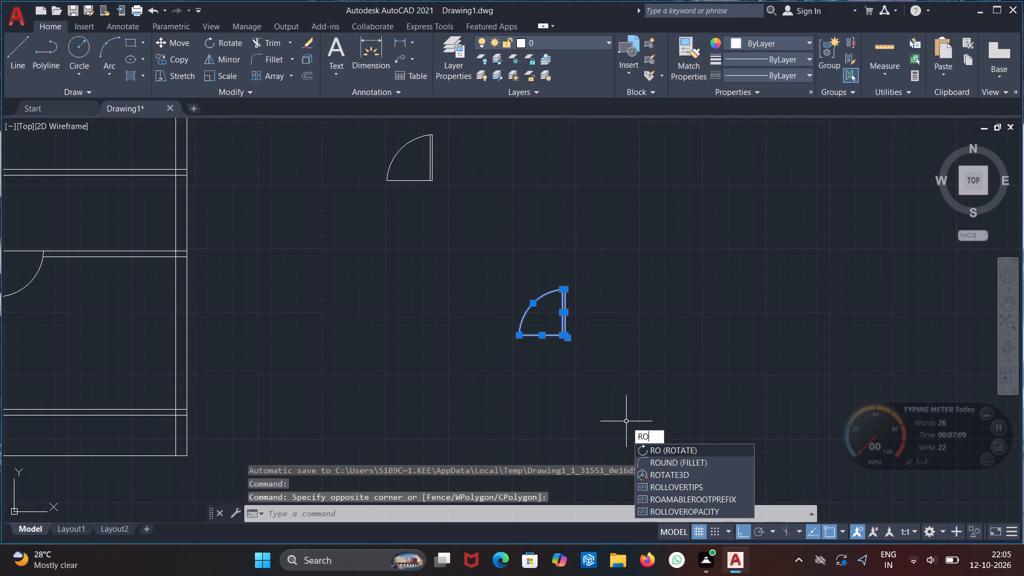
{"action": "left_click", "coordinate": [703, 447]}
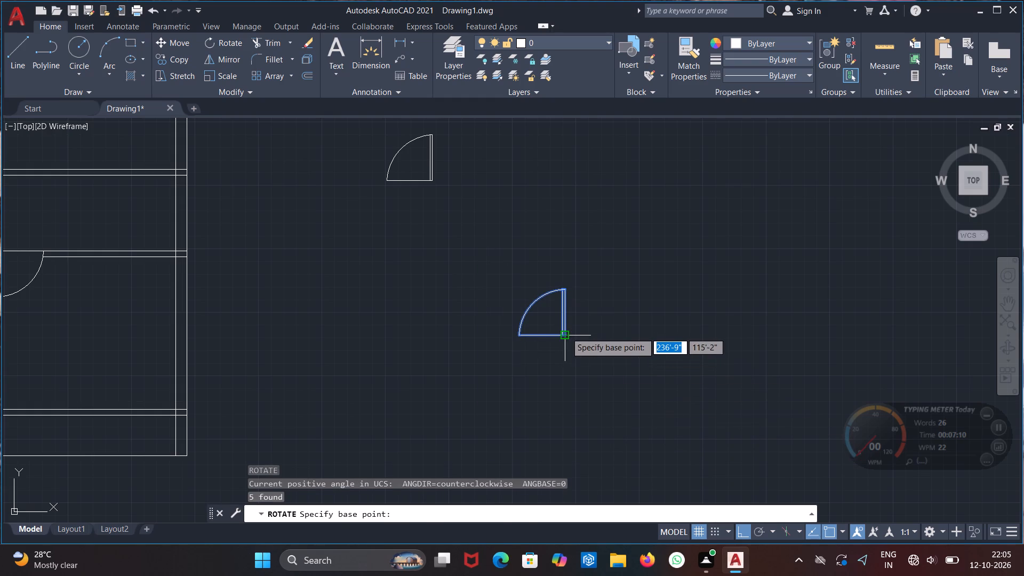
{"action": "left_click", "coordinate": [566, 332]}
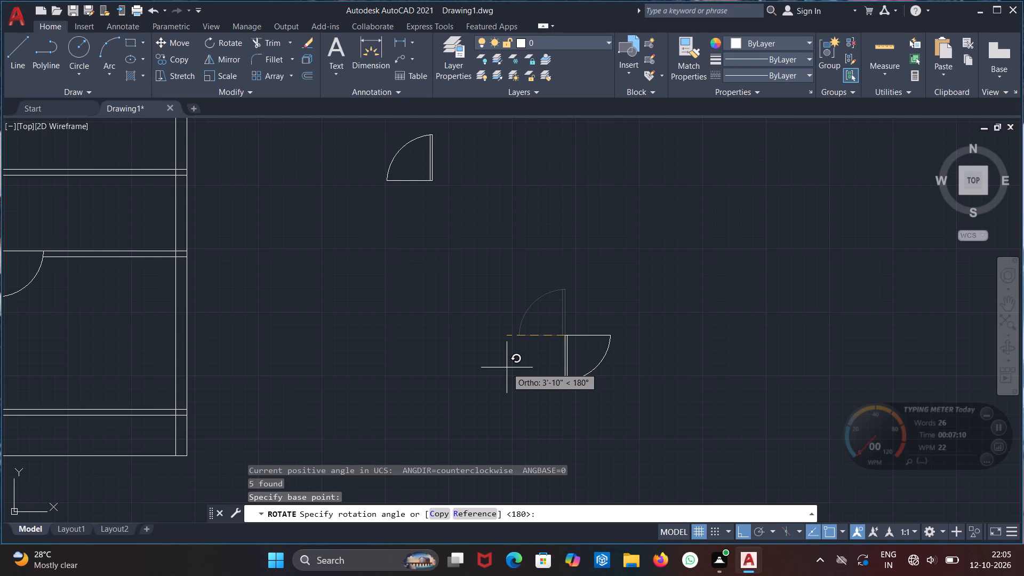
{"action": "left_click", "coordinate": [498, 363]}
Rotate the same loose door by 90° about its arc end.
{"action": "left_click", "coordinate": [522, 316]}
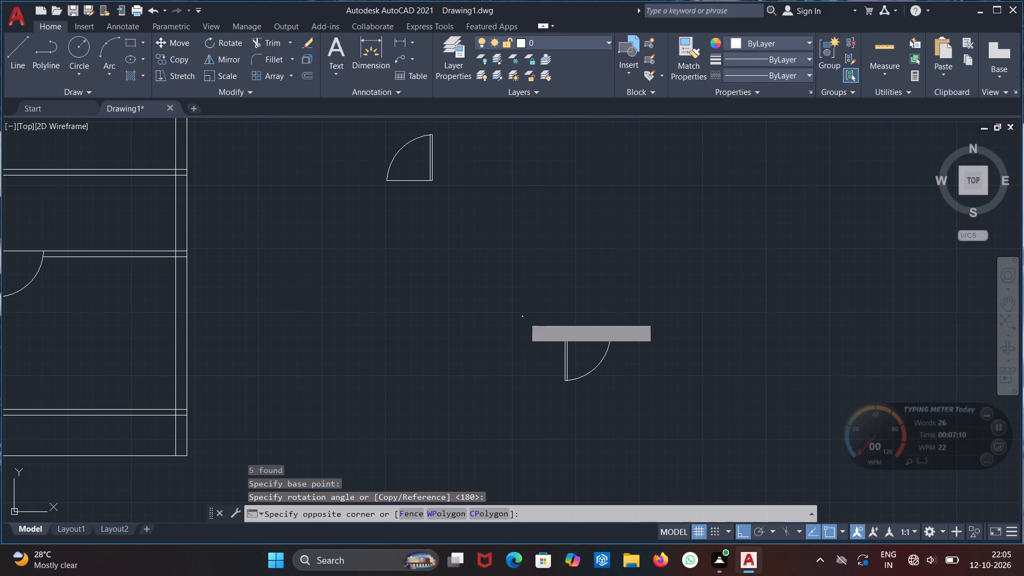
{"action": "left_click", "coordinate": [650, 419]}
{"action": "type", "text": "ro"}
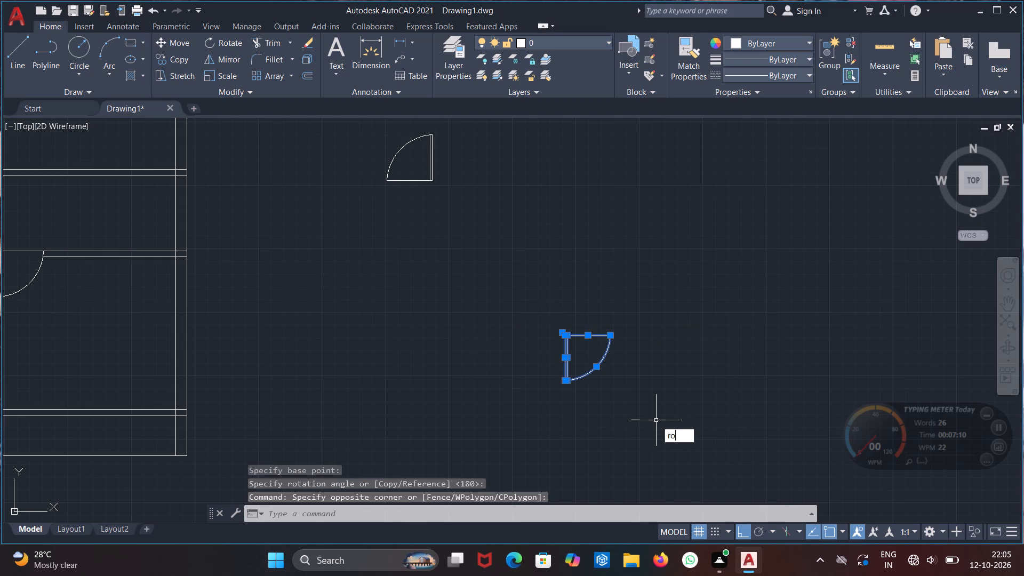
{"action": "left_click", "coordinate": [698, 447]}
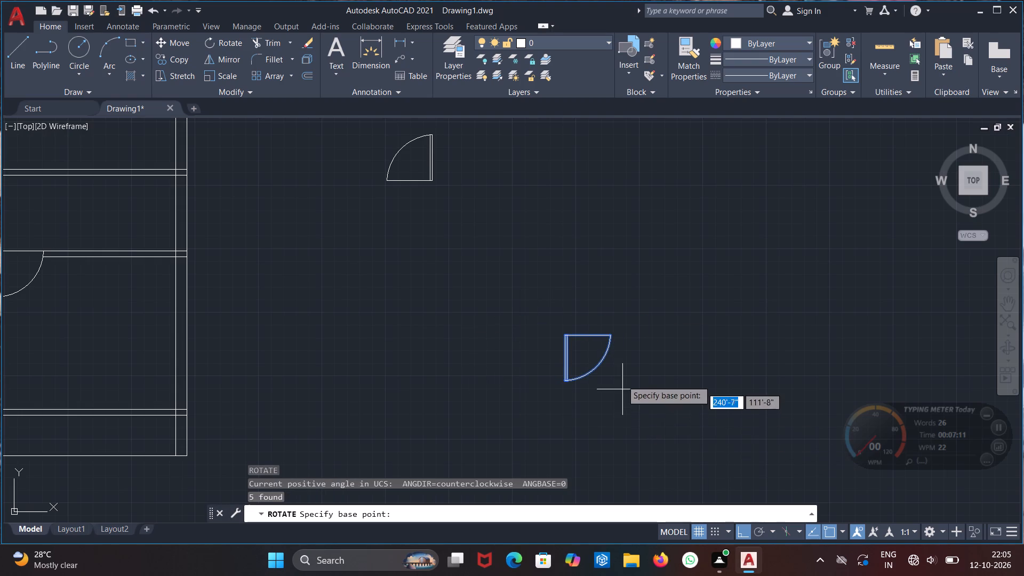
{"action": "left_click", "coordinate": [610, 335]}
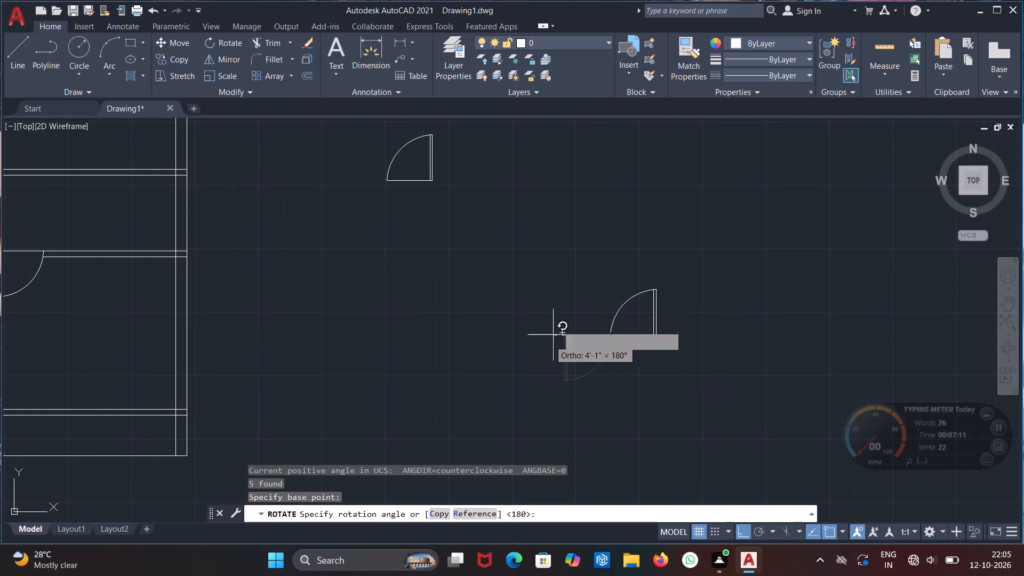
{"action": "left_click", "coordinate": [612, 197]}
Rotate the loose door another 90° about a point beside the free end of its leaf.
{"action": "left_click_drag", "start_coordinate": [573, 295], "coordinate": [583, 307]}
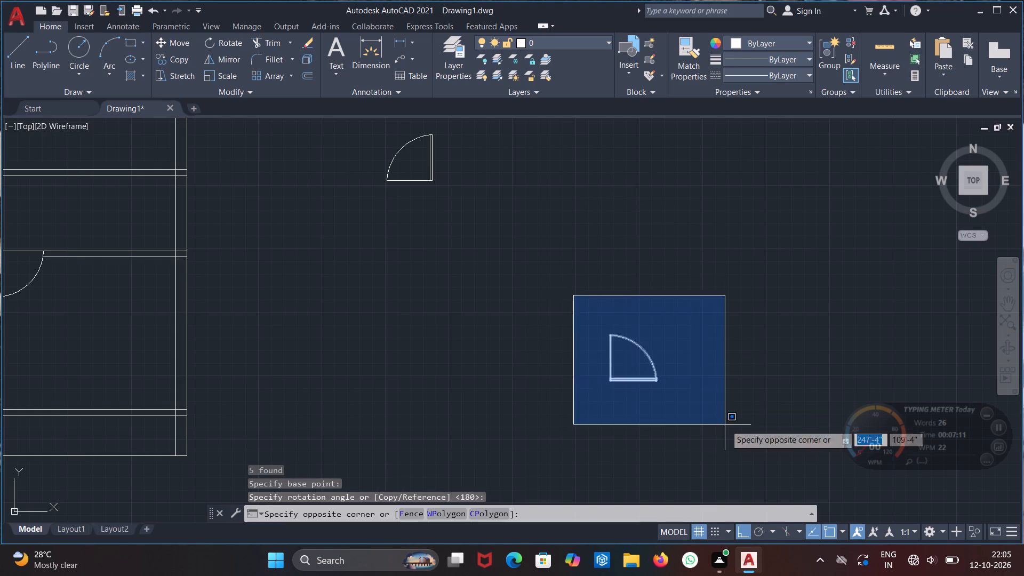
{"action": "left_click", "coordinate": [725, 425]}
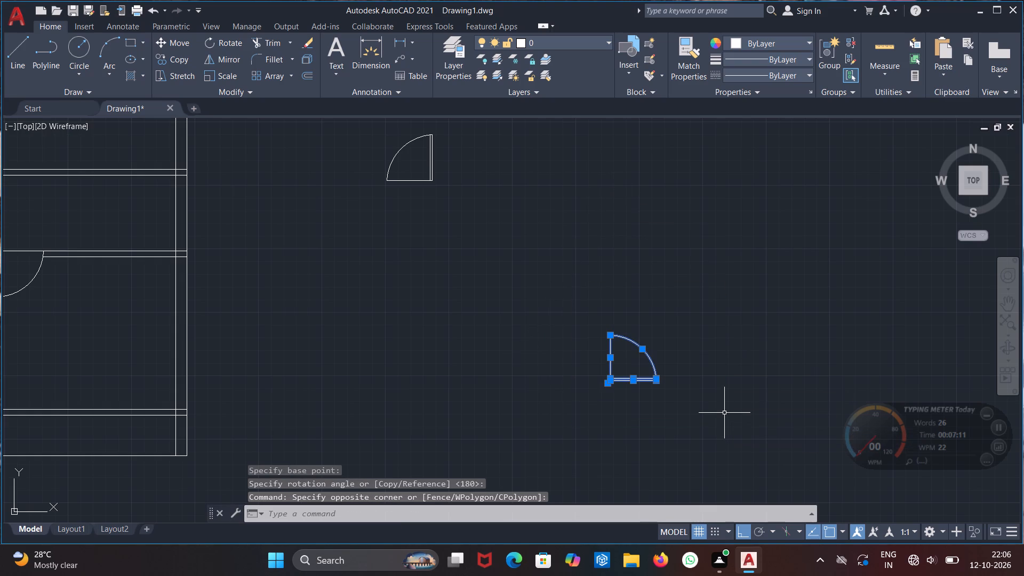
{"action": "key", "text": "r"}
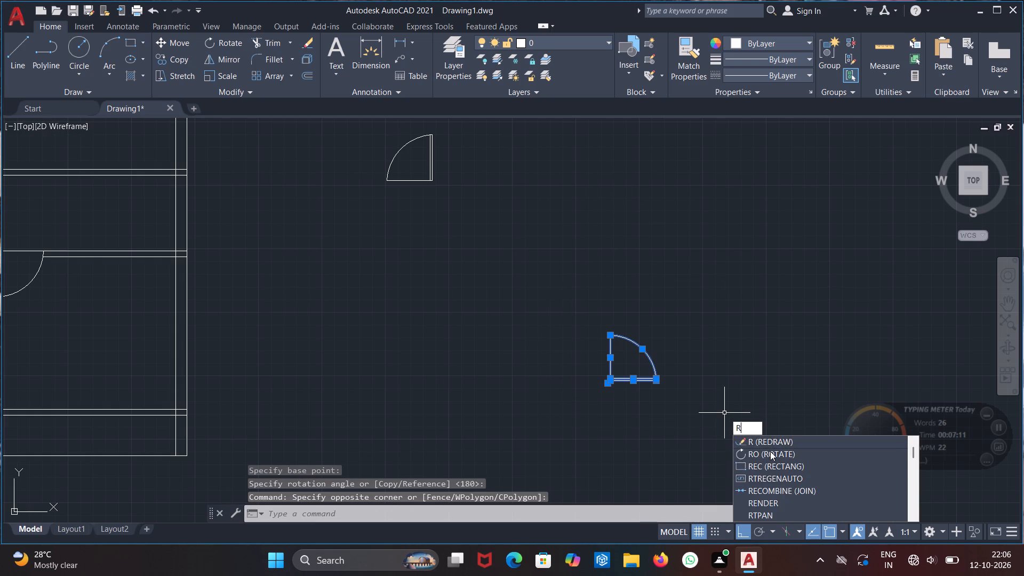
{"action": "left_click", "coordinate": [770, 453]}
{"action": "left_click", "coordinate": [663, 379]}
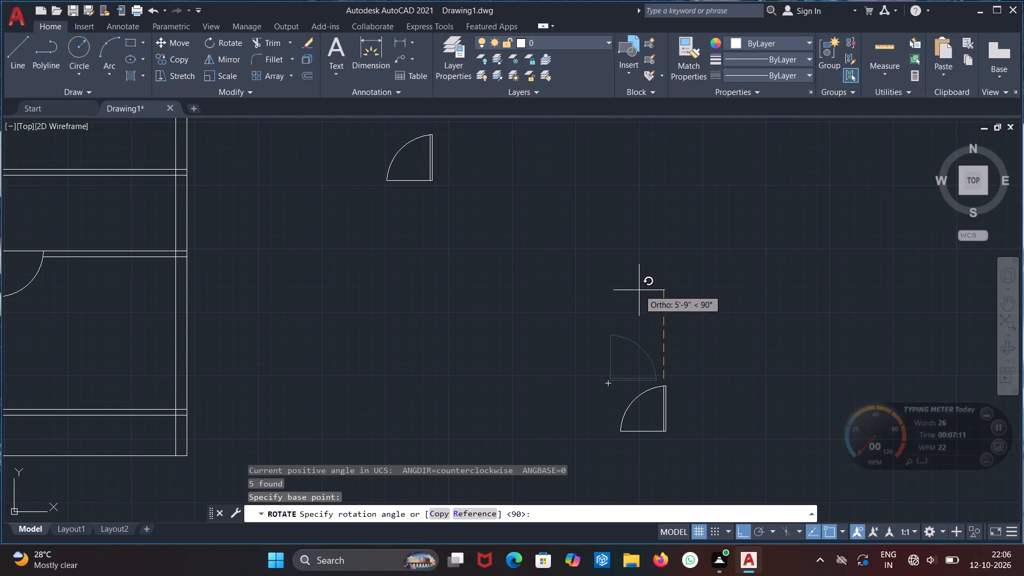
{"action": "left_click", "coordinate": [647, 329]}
Rotate the lower loose door by 180° about its hinge corner.
{"action": "left_click_drag", "start_coordinate": [585, 363], "coordinate": [585, 371]}
{"action": "left_click", "coordinate": [733, 495]}
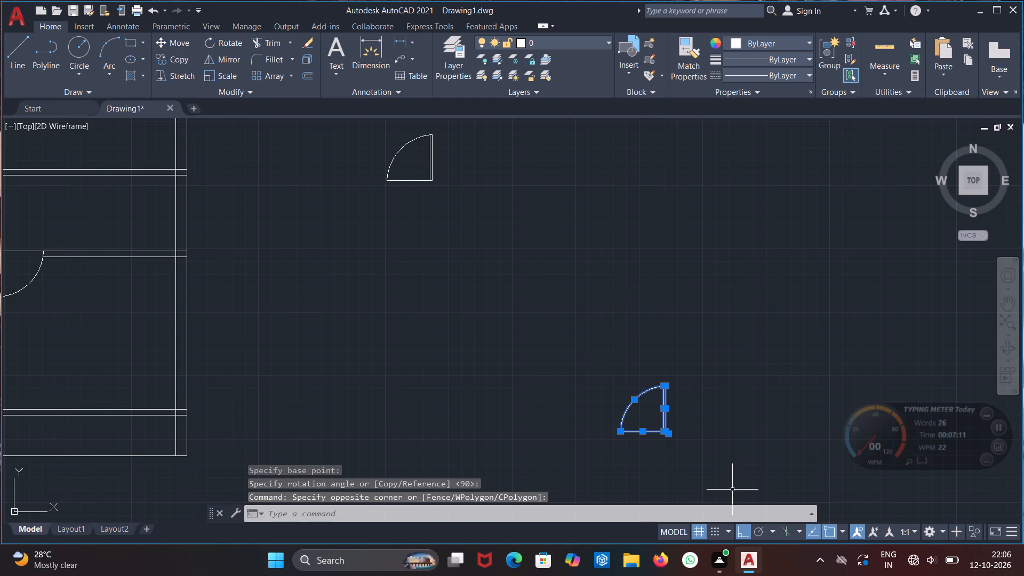
{"action": "type", "text": "ro"}
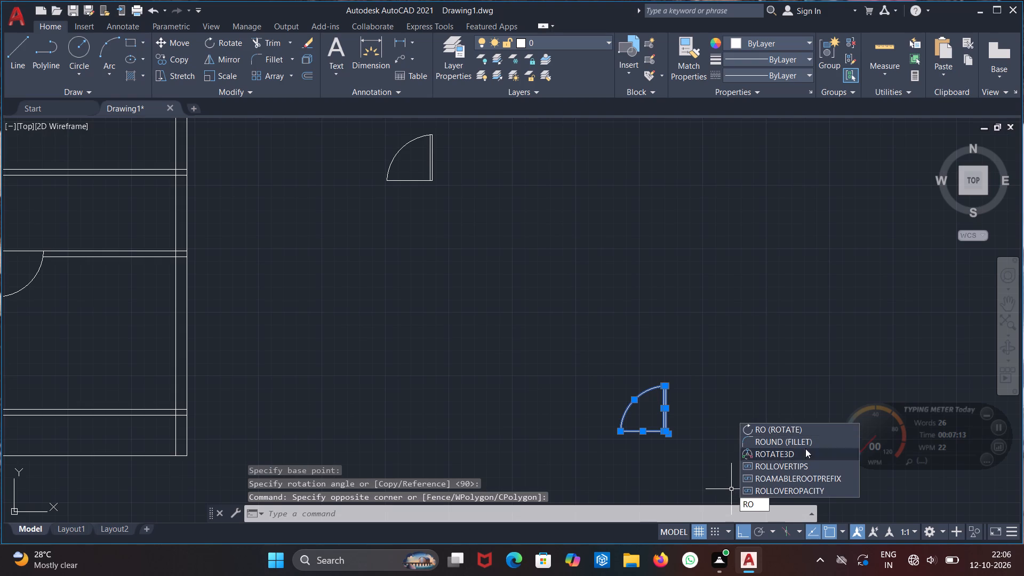
{"action": "left_click", "coordinate": [774, 430]}
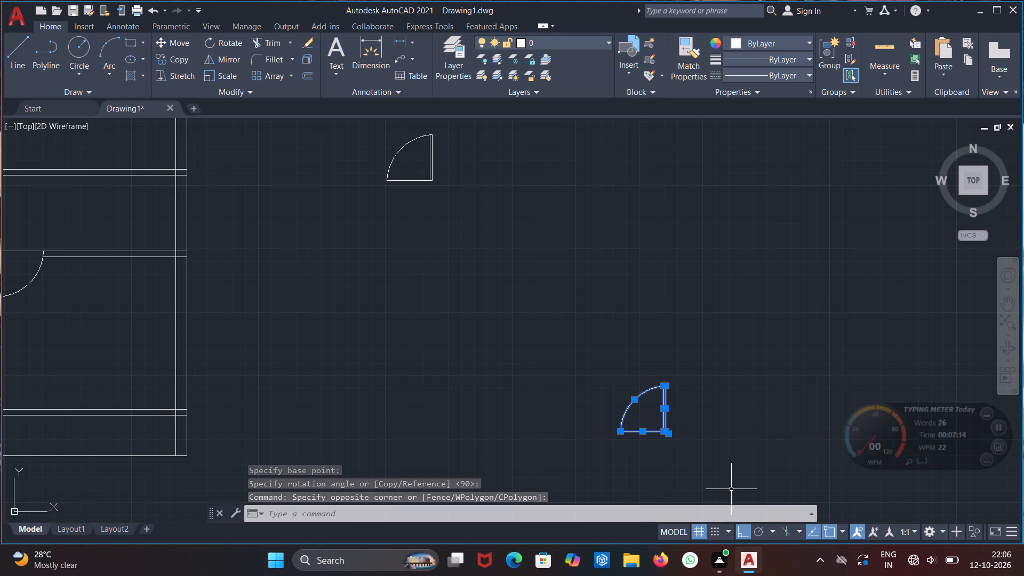
{"action": "left_click", "coordinate": [667, 434]}
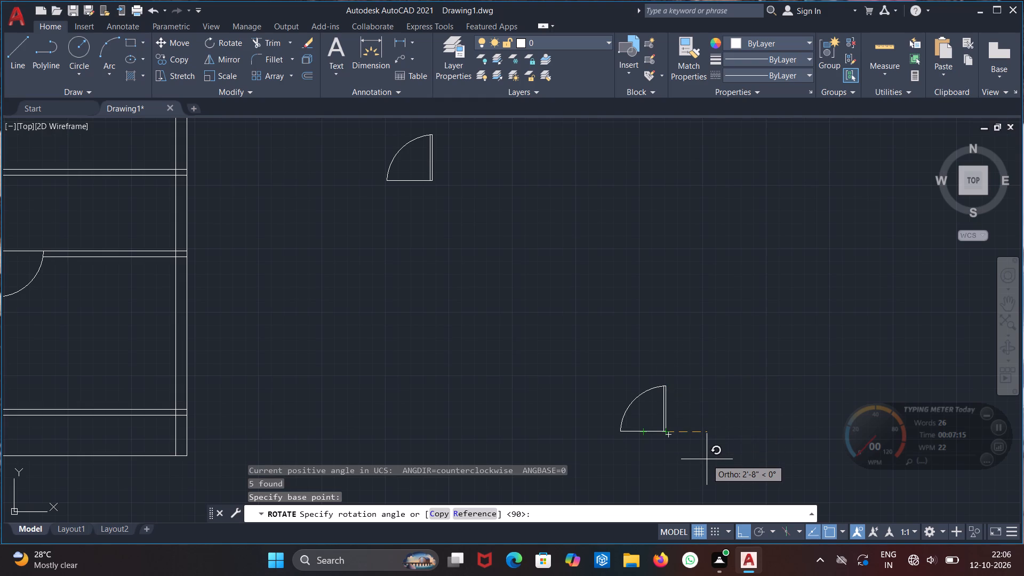
{"action": "left_click", "coordinate": [598, 467]}
{"action": "scroll", "coordinate": [598, 393], "scroll_direction": "down", "scroll_amount": 2}
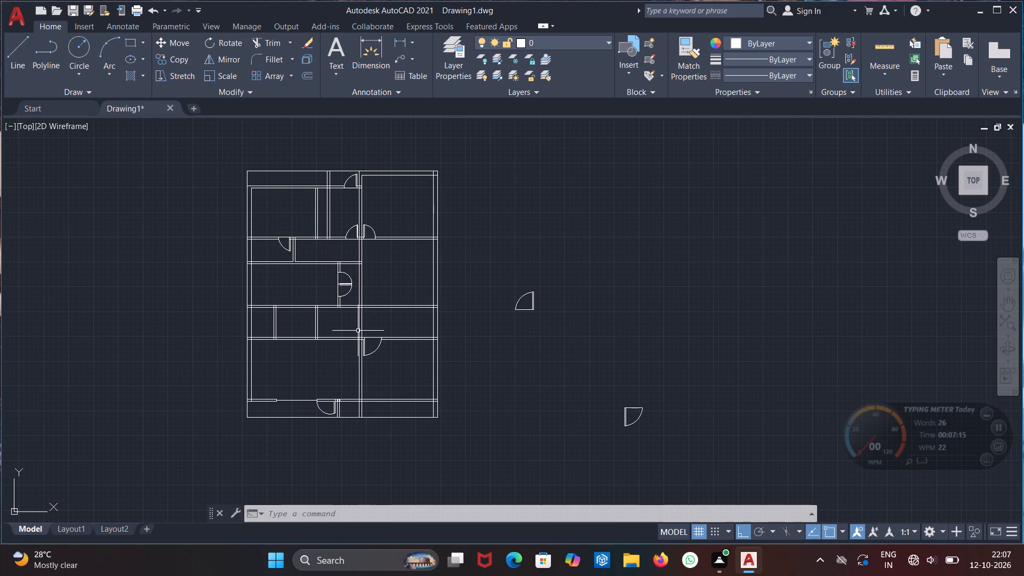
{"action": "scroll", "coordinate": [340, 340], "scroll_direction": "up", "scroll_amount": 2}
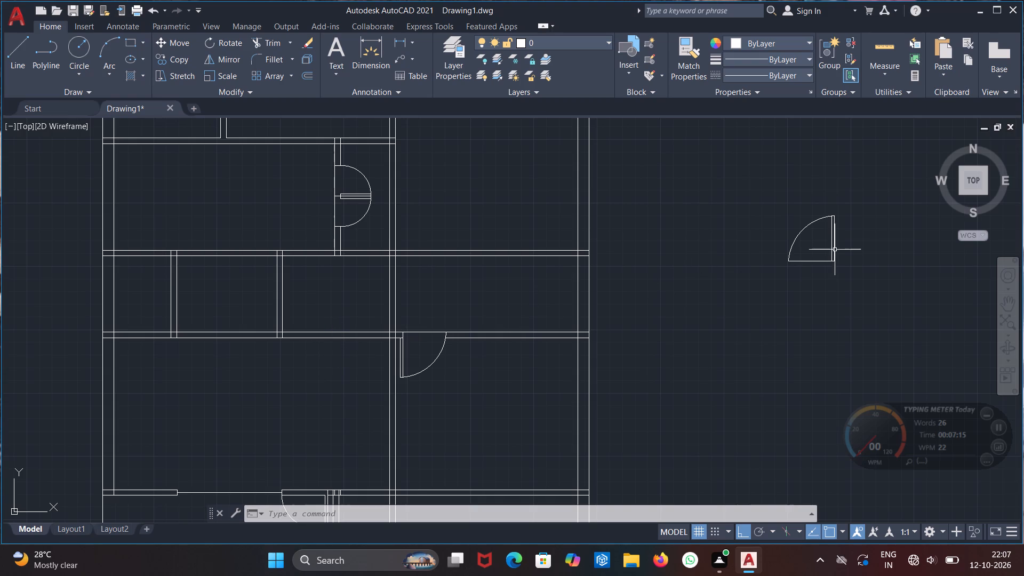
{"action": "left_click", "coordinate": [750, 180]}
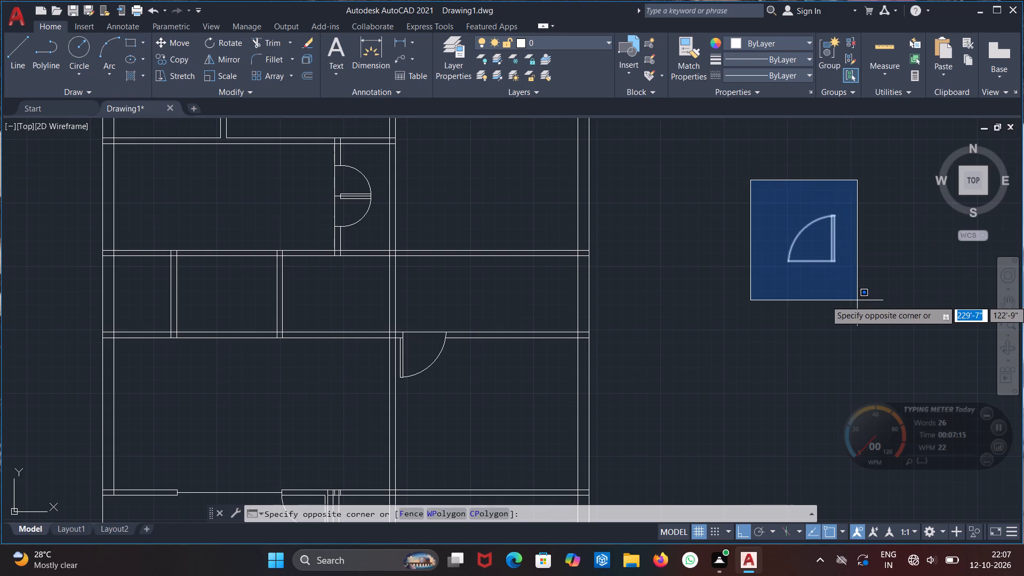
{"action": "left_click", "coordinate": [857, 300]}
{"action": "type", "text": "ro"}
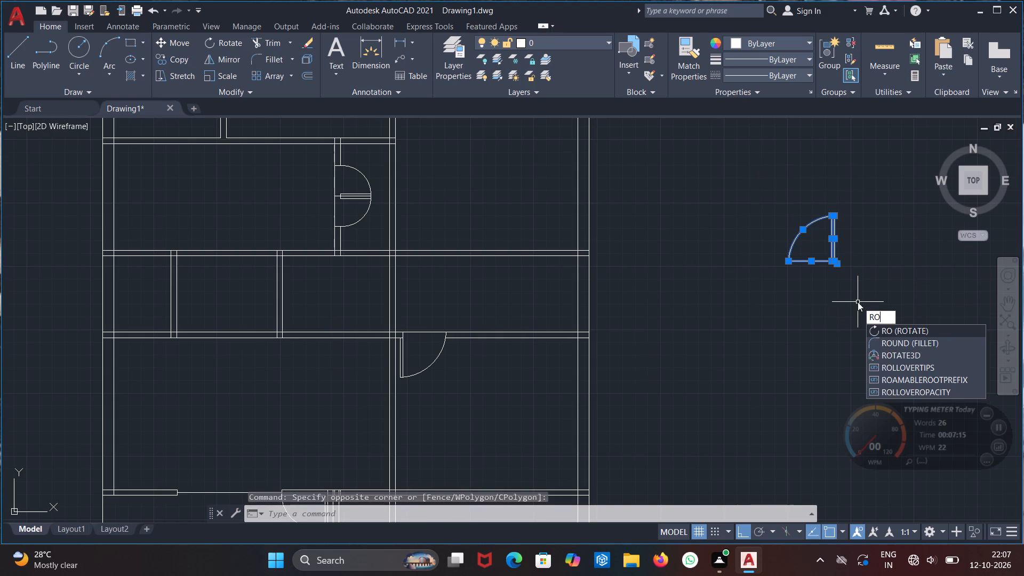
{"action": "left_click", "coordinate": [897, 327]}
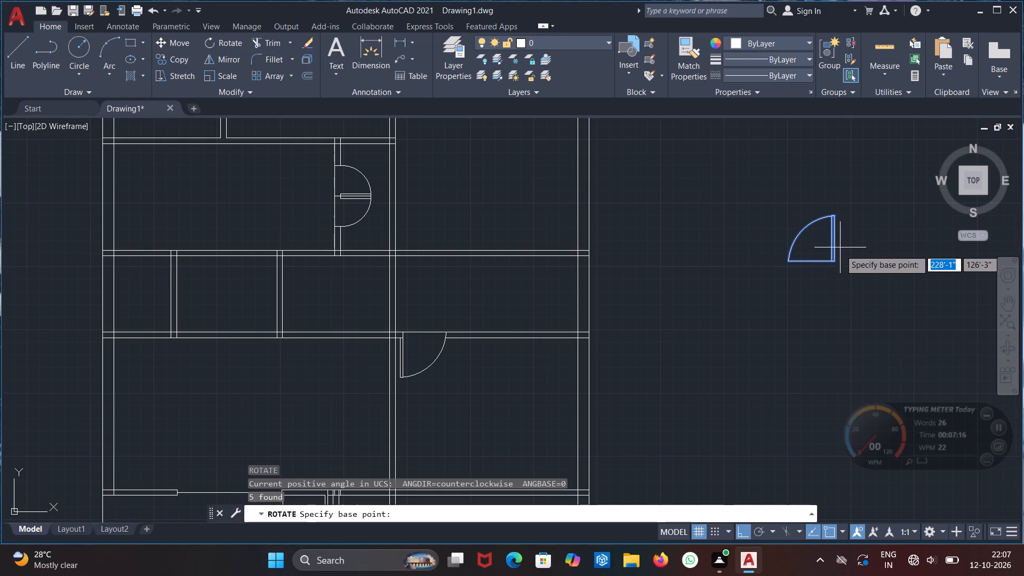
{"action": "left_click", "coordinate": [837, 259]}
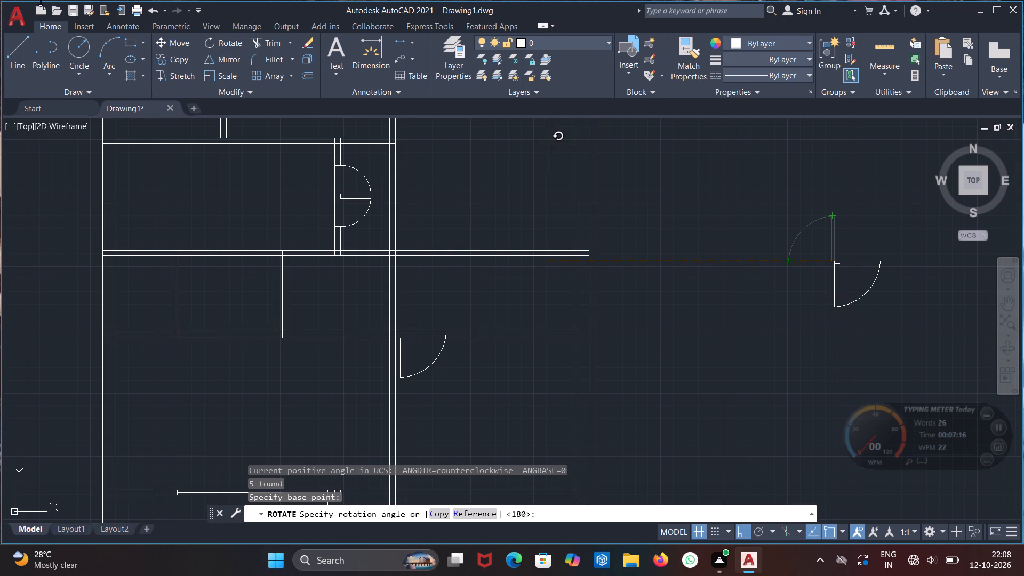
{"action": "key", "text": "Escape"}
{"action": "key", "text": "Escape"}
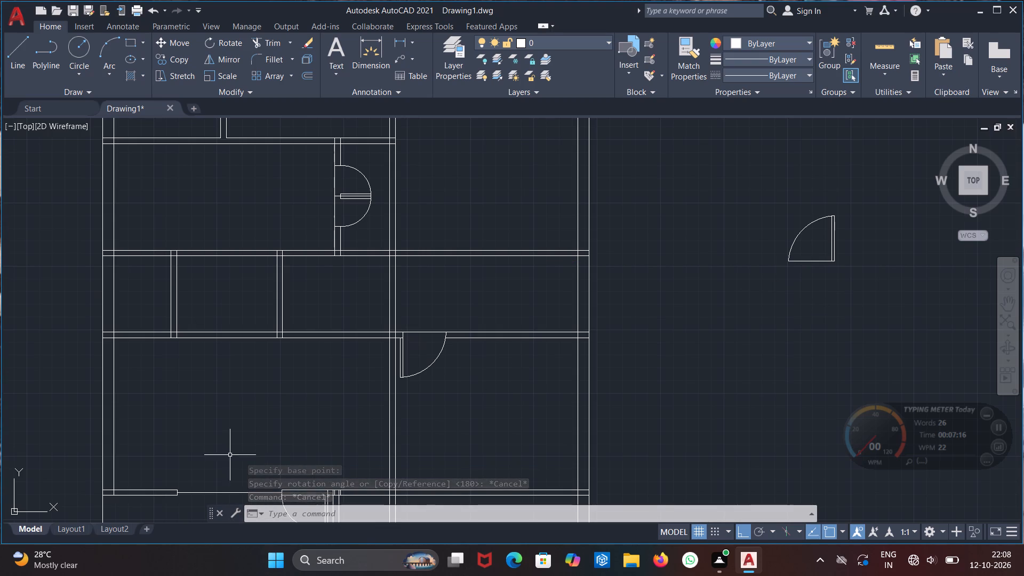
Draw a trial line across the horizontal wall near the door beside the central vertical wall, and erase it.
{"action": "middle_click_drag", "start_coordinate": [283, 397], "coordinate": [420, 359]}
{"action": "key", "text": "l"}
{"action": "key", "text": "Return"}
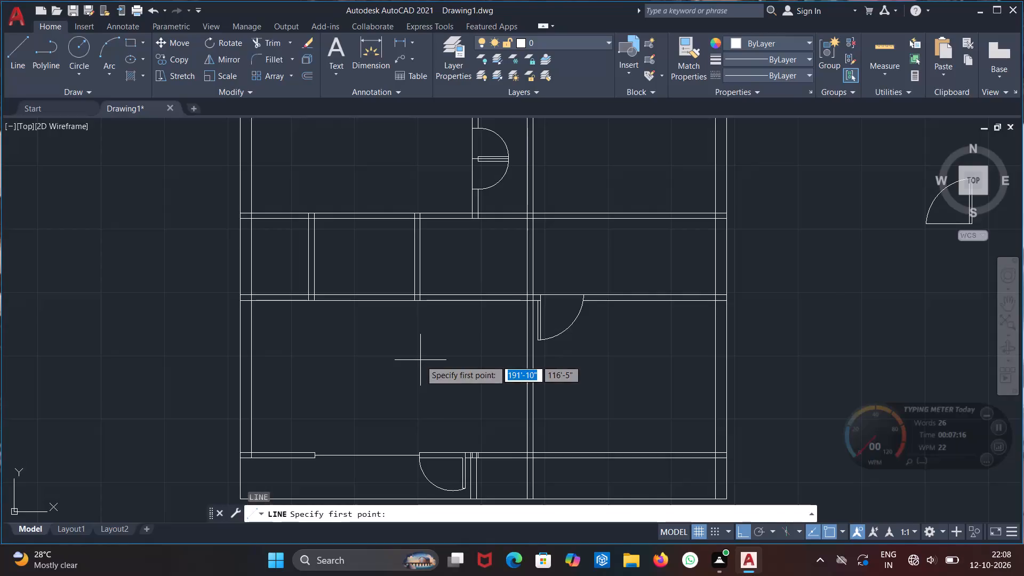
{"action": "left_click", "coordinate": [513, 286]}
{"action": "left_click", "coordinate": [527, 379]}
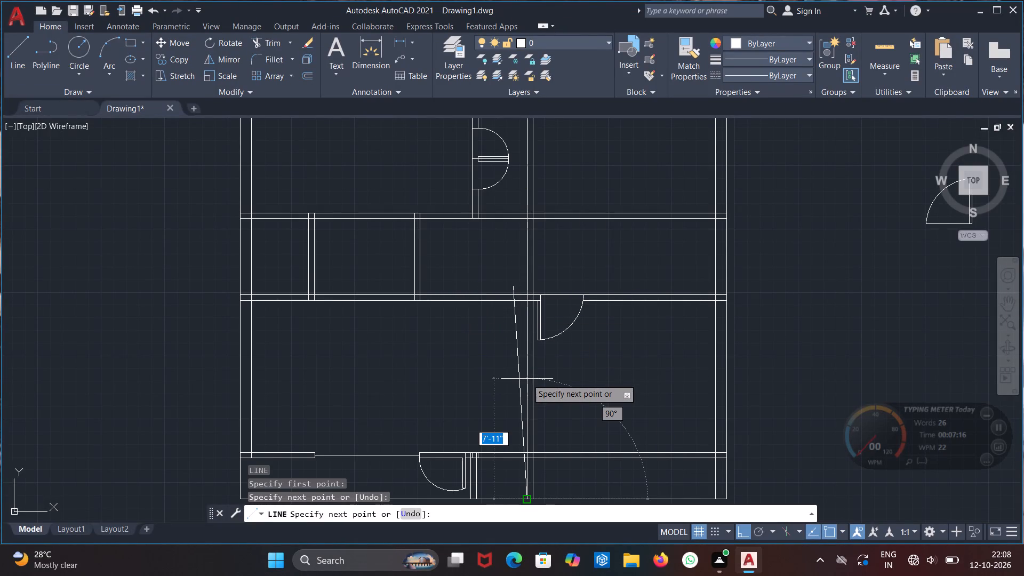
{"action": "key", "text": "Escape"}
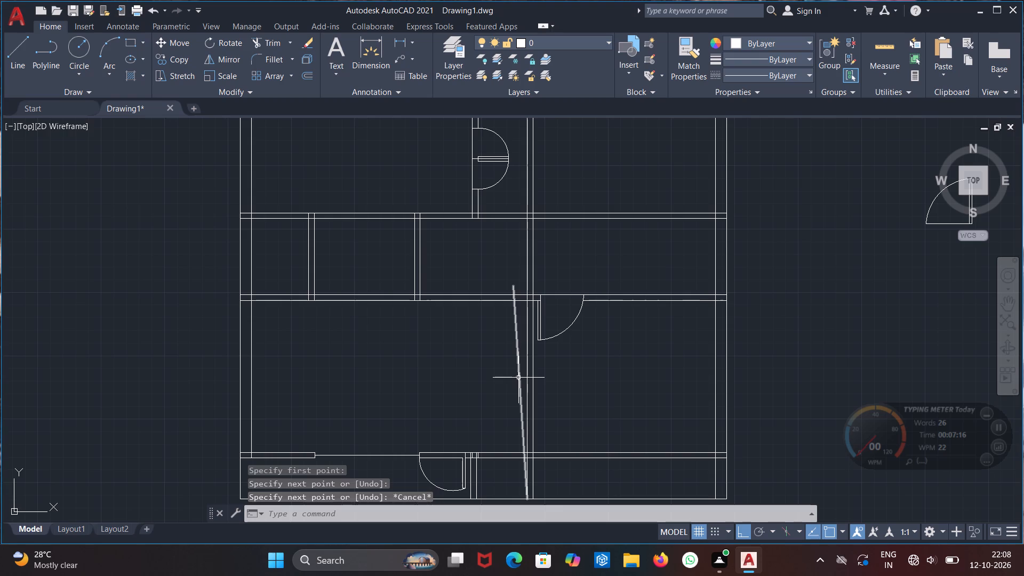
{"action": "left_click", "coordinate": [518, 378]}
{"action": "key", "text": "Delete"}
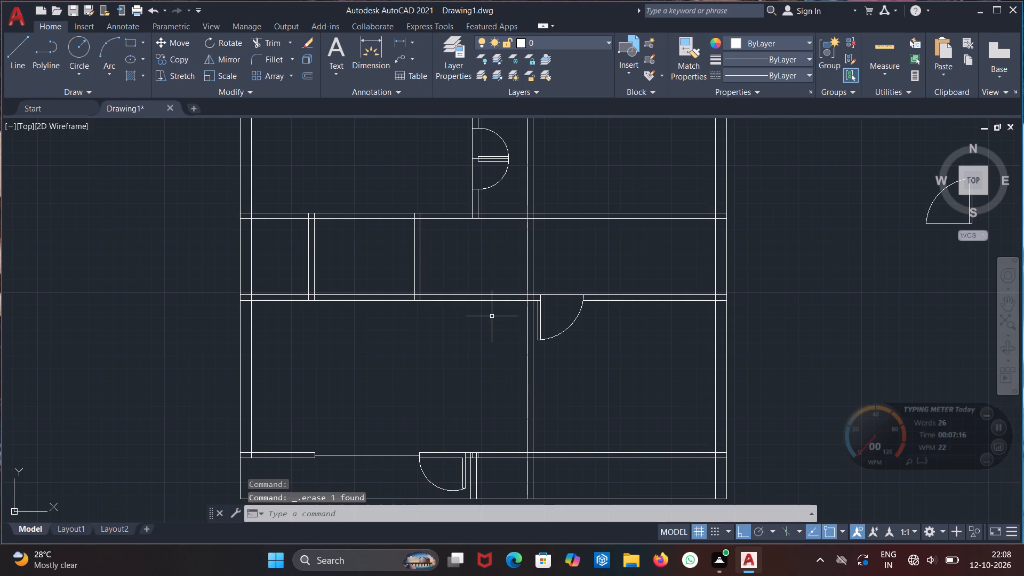
Draw a vertical line about 7'-5" long across the horizontal wall, just left of the central vertical wall.
{"action": "key", "text": "F8"}
{"action": "key", "text": "l"}
{"action": "key", "text": "Return"}
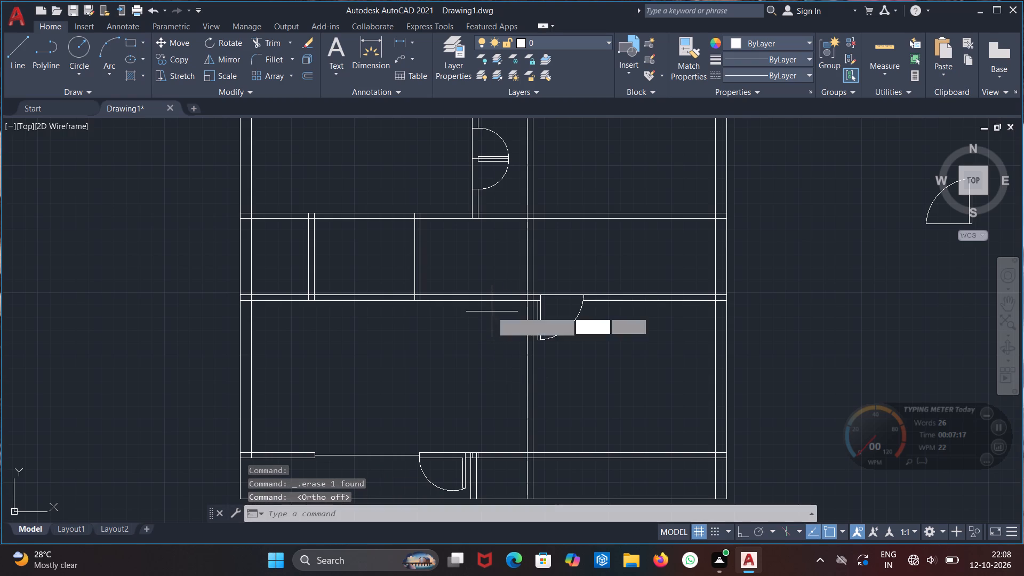
{"action": "left_click", "coordinate": [503, 274]}
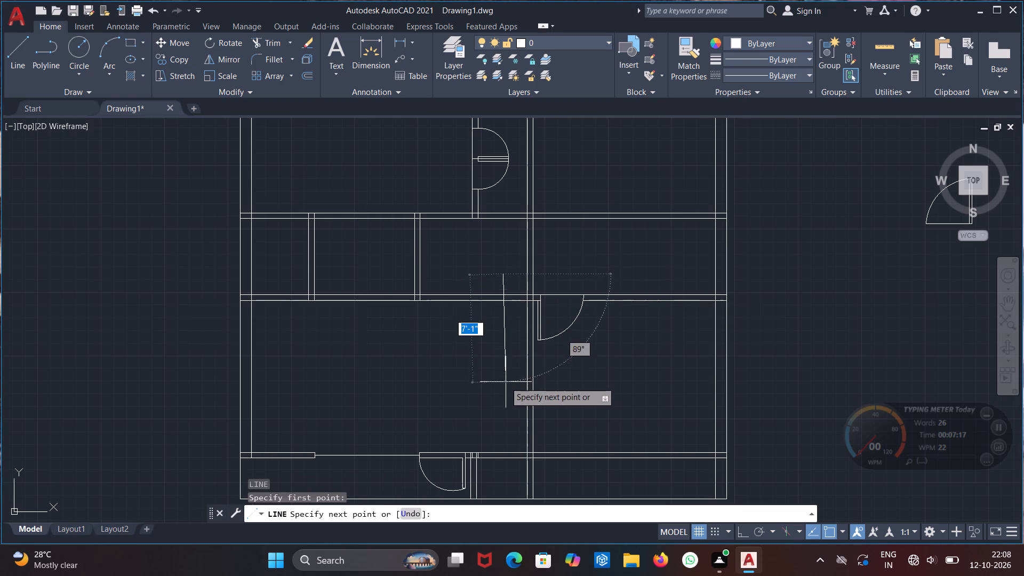
{"action": "key", "text": "F8"}
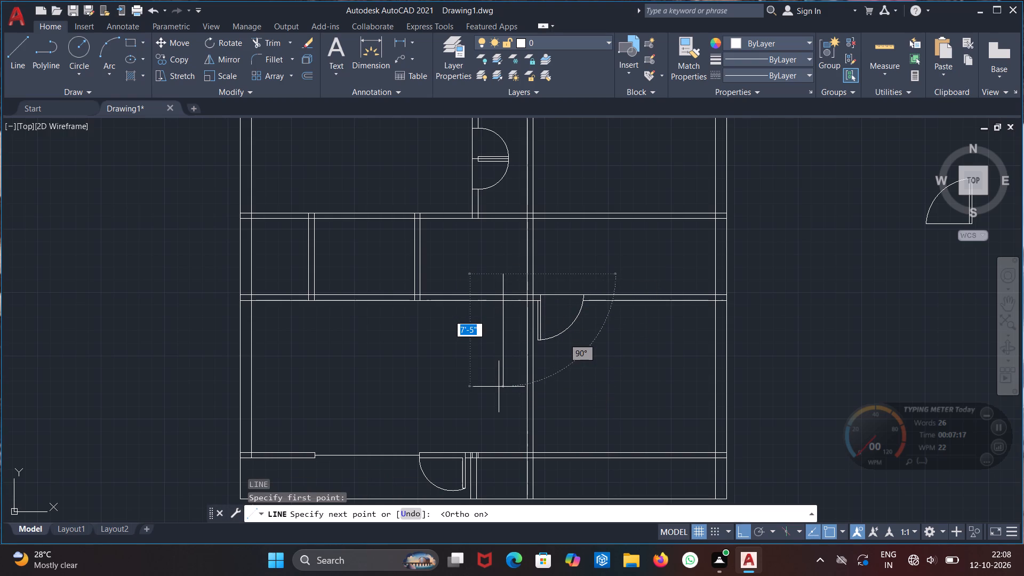
{"action": "left_click", "coordinate": [499, 387]}
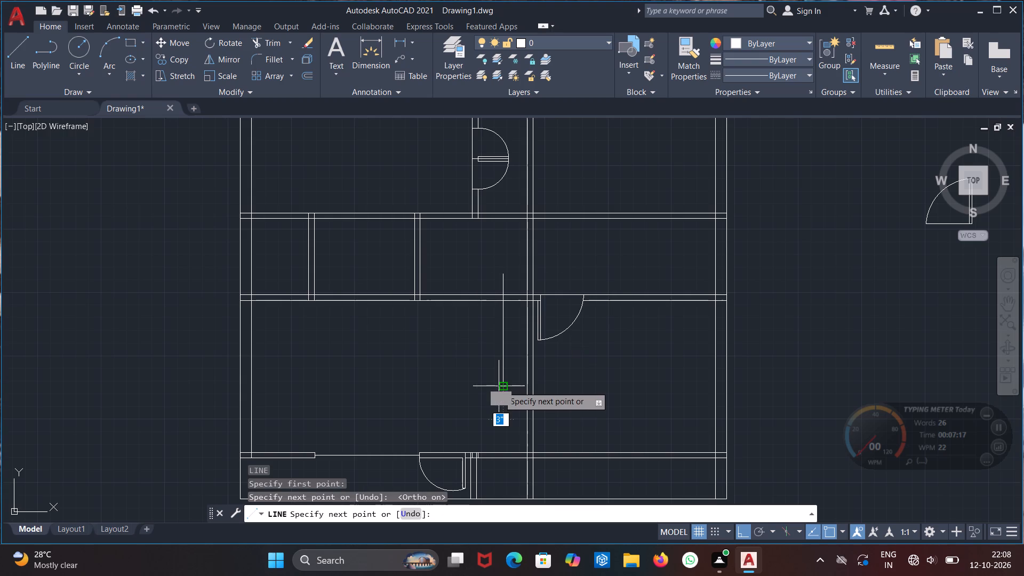
{"action": "key", "text": "Escape"}
Trim the new vertical line above and below the horizontal wall, keeping only the piece between the wall faces.
{"action": "scroll", "coordinate": [493, 295], "scroll_direction": "up", "scroll_amount": 2}
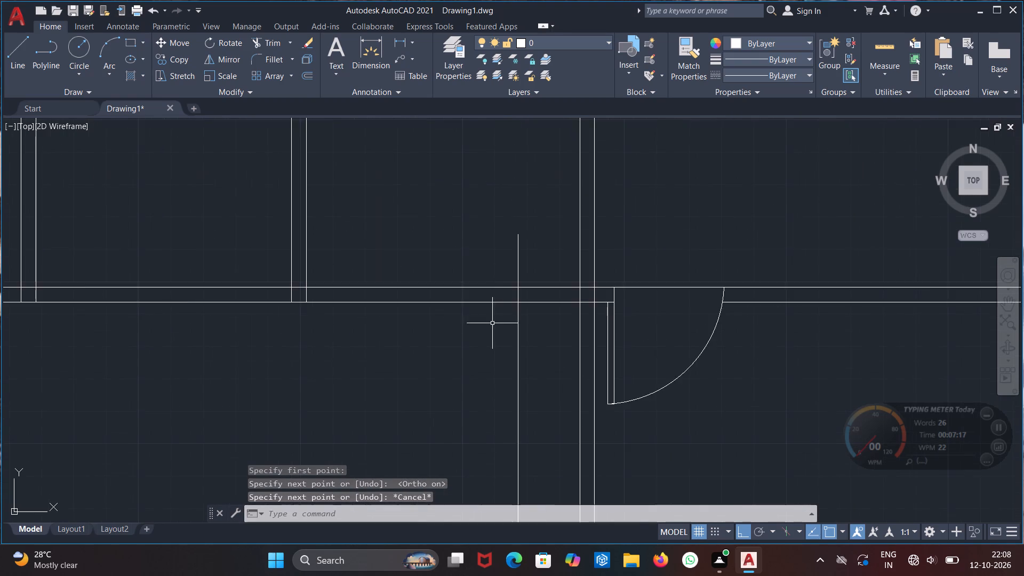
{"action": "scroll", "coordinate": [492, 324], "scroll_direction": "up", "scroll_amount": 1}
{"action": "scroll", "coordinate": [556, 333], "scroll_direction": "down", "scroll_amount": 1}
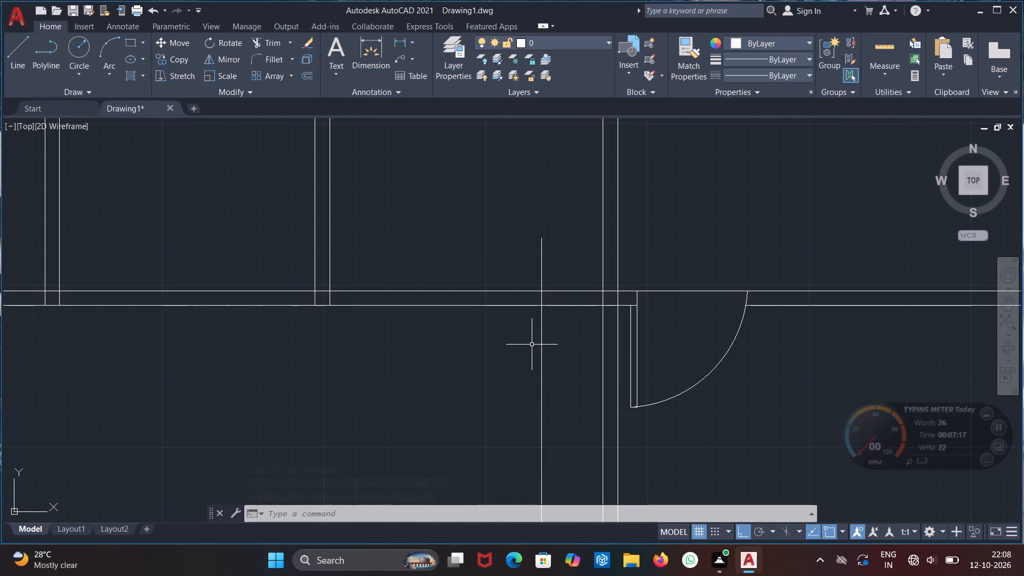
{"action": "type", "text": "tr"}
{"action": "key", "text": "Return"}
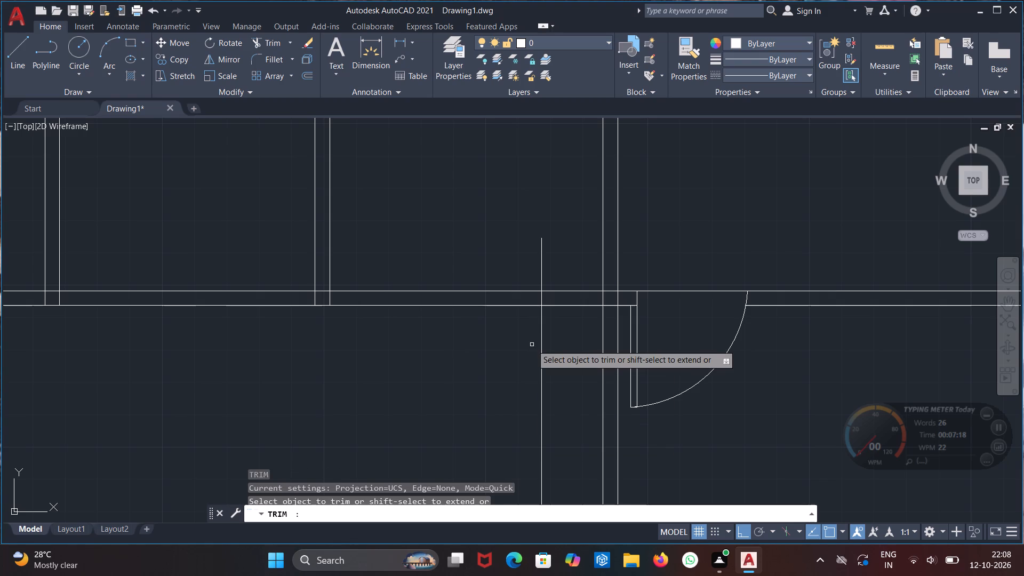
{"action": "left_click_drag", "start_coordinate": [566, 358], "coordinate": [498, 409]}
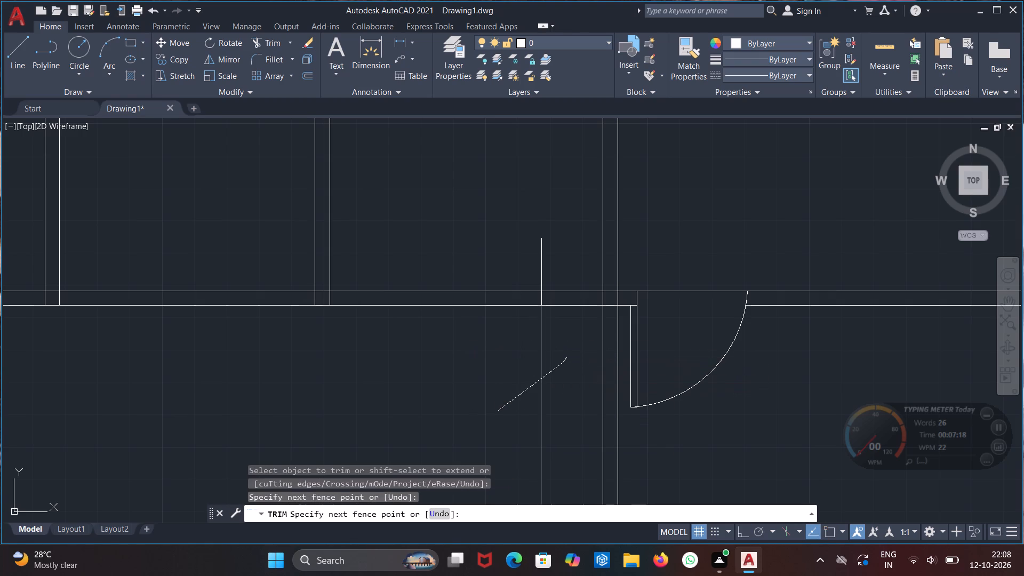
{"action": "left_click_drag", "start_coordinate": [534, 256], "coordinate": [493, 266]}
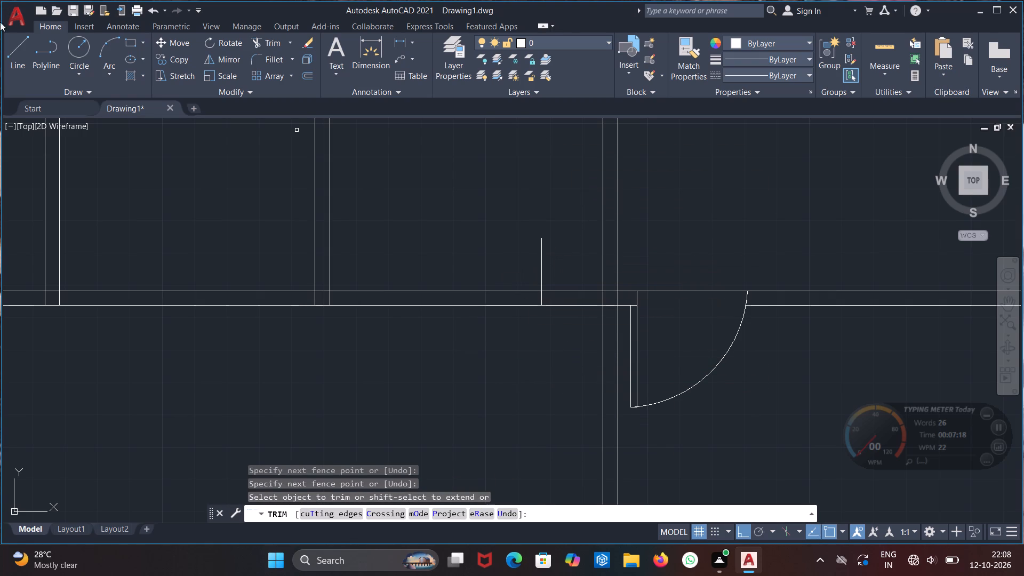
{"action": "left_click", "coordinate": [540, 267]}
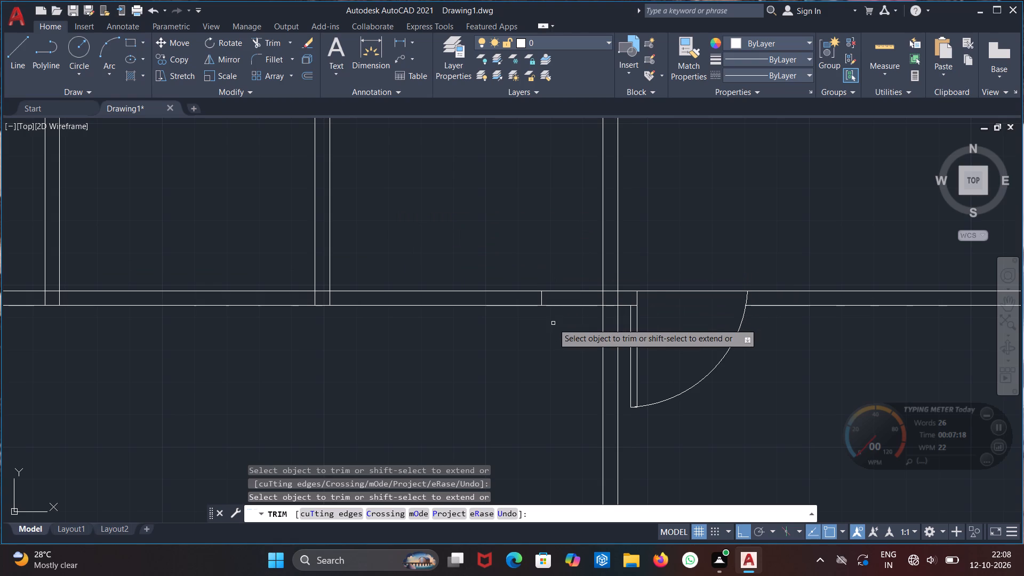
{"action": "key", "text": "Escape"}
{"action": "key", "text": "Escape"}
Draw door leaf lines from the jamb line's lower end: 2' down, 2" left, and about 5'-0" up across the wall.
{"action": "key", "text": "l"}
{"action": "key", "text": "Return"}
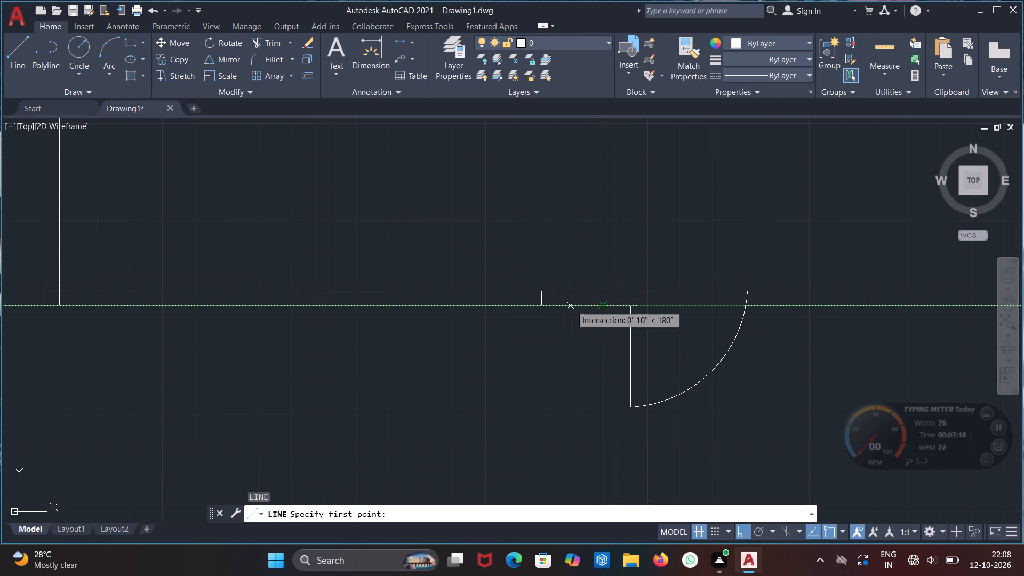
{"action": "left_click", "coordinate": [542, 302]}
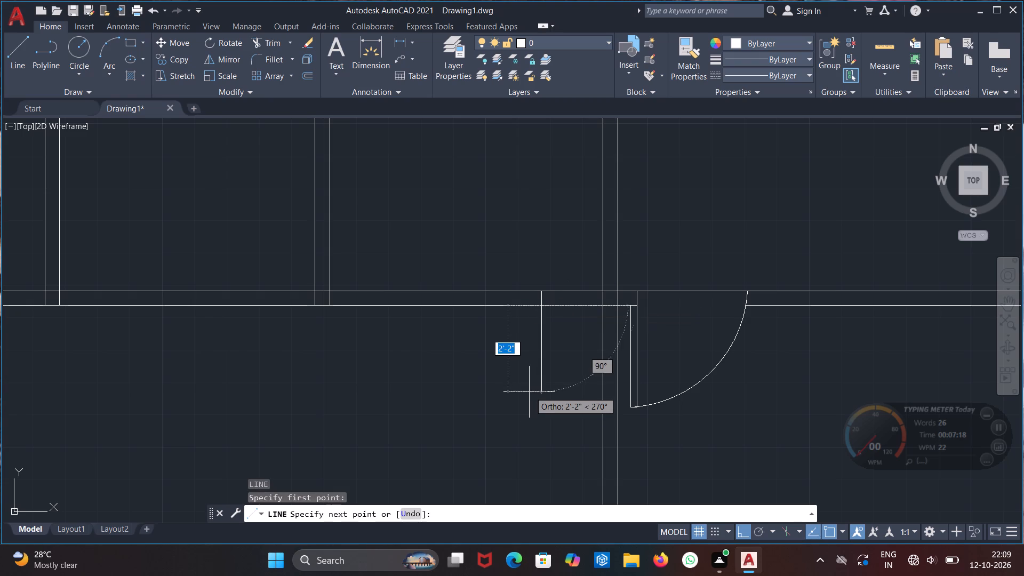
{"action": "type", "text": "2'"}
{"action": "key", "text": "Return"}
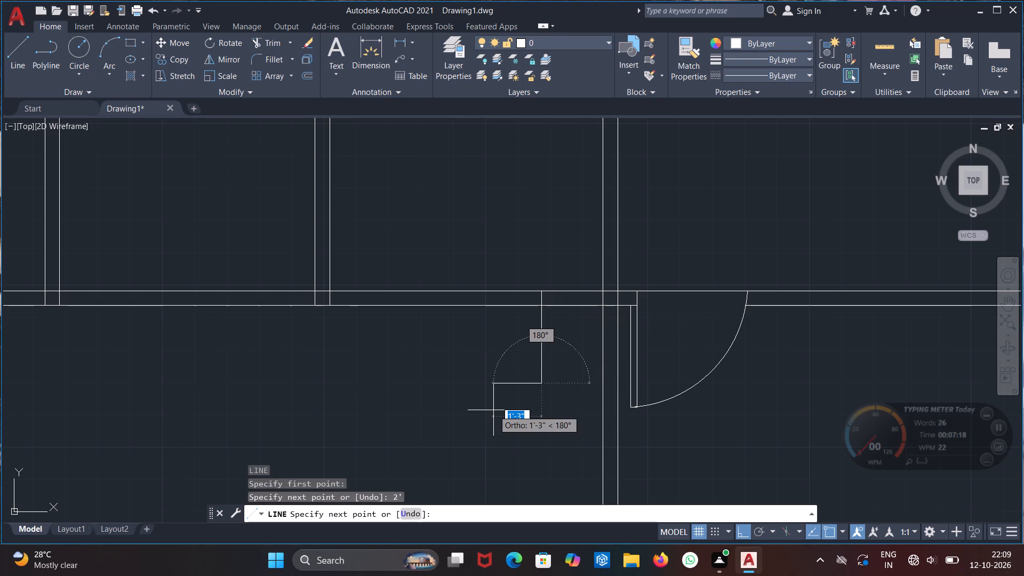
{"action": "type", "text": "2\""}
{"action": "key", "text": "Return"}
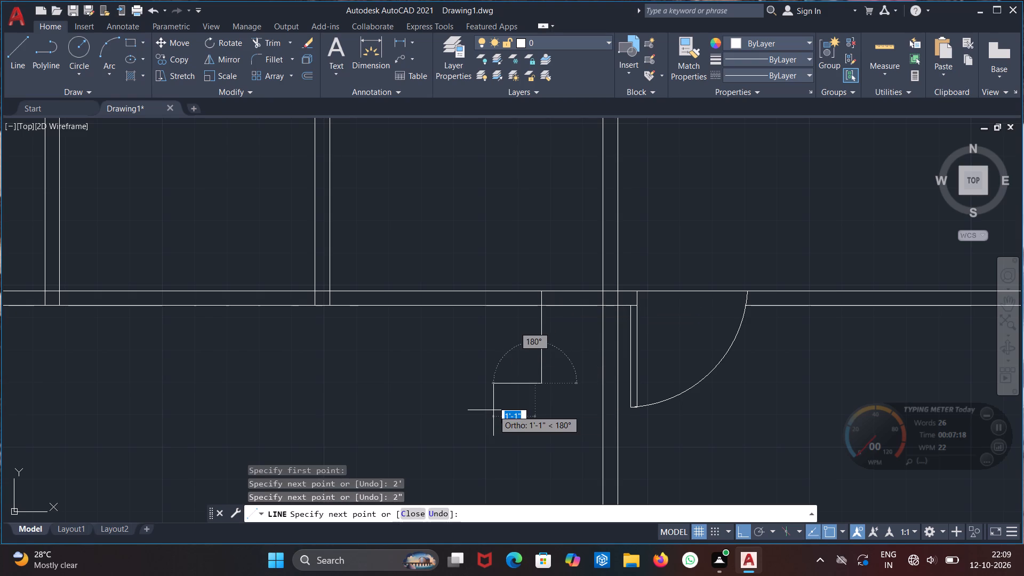
{"action": "left_click", "coordinate": [541, 189]}
{"action": "key", "text": "Escape"}
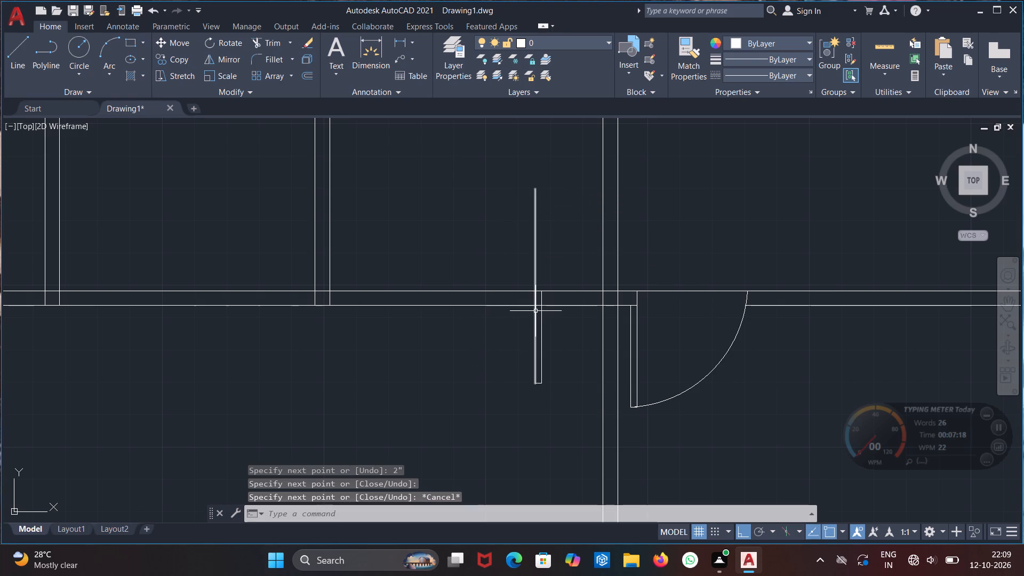
{"action": "key", "text": "Escape"}
Offset the leaf's long left line 2' to the left to mark the other side of the door opening.
{"action": "type", "text": "off"}
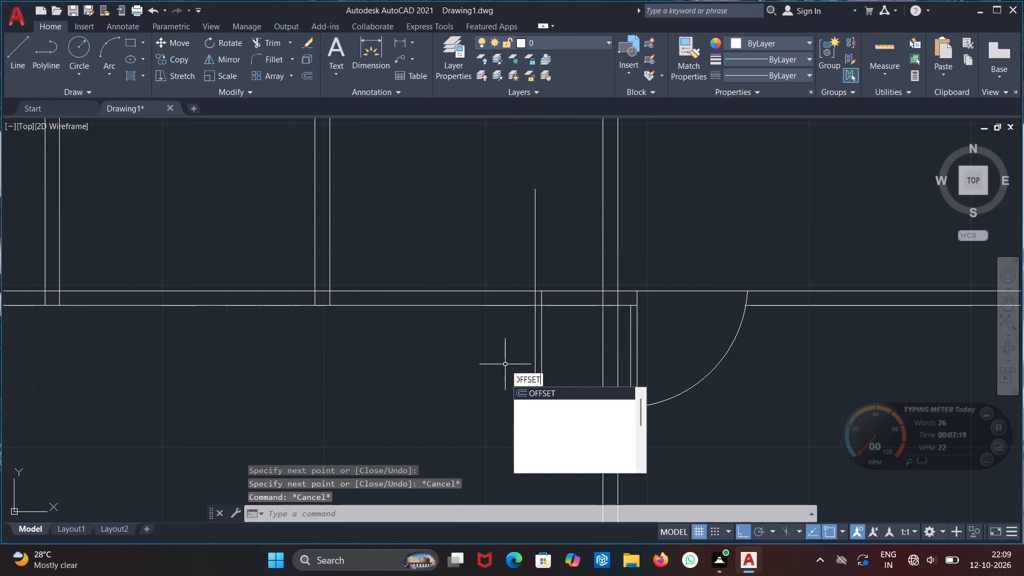
{"action": "key", "text": "Return"}
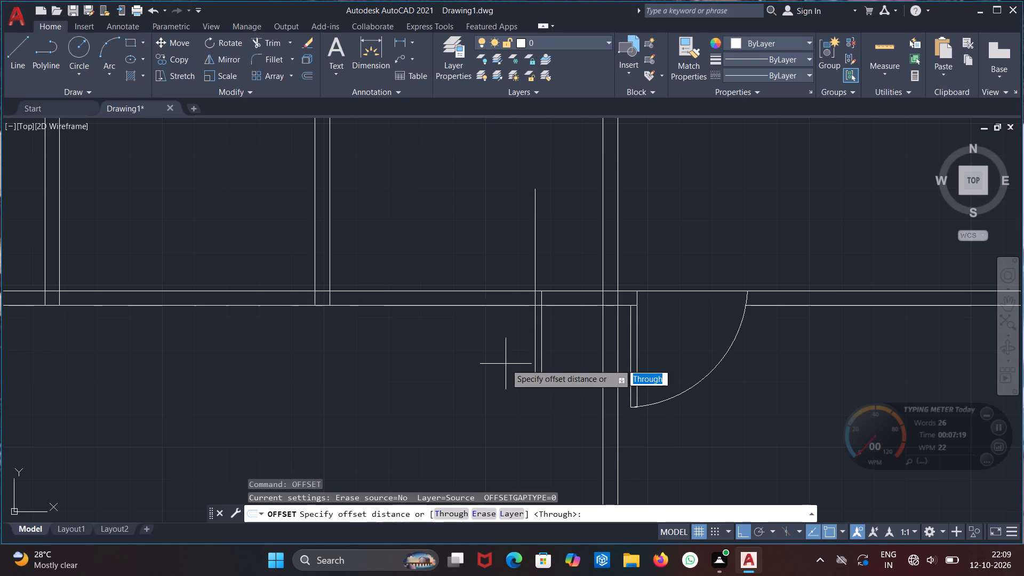
{"action": "key", "text": "Return"}
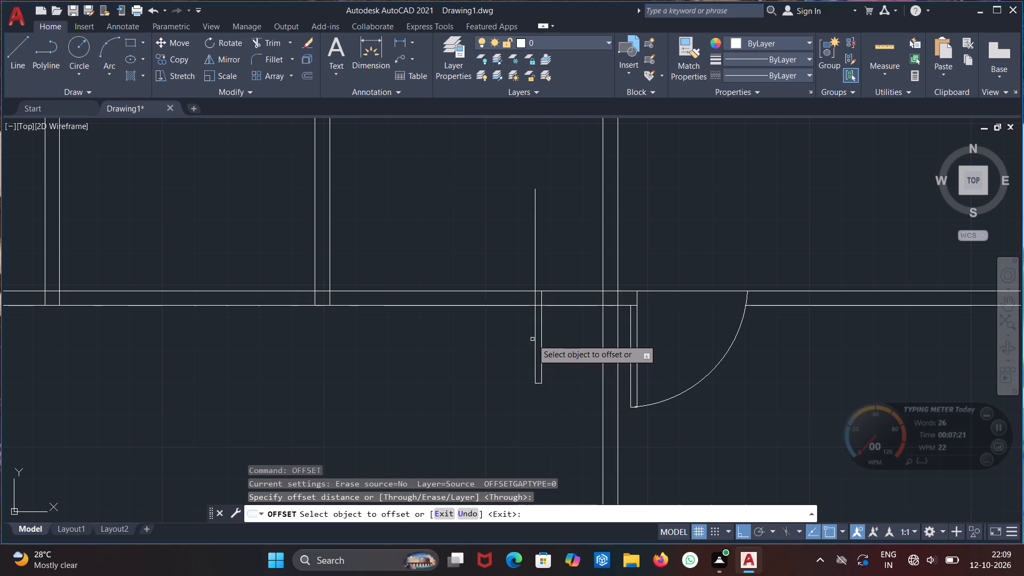
{"action": "left_click", "coordinate": [534, 328]}
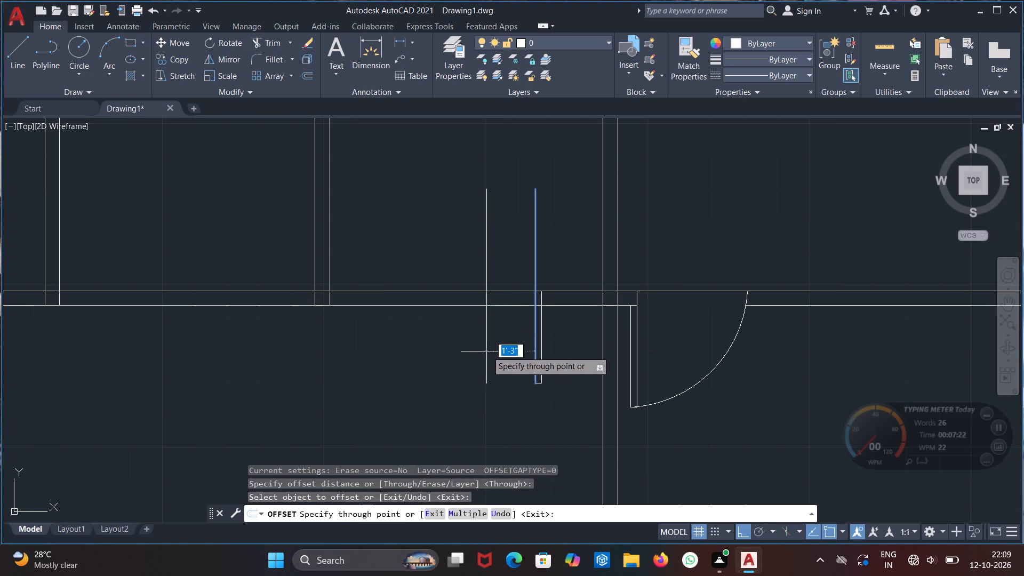
{"action": "type", "text": "2'"}
{"action": "key", "text": "Return"}
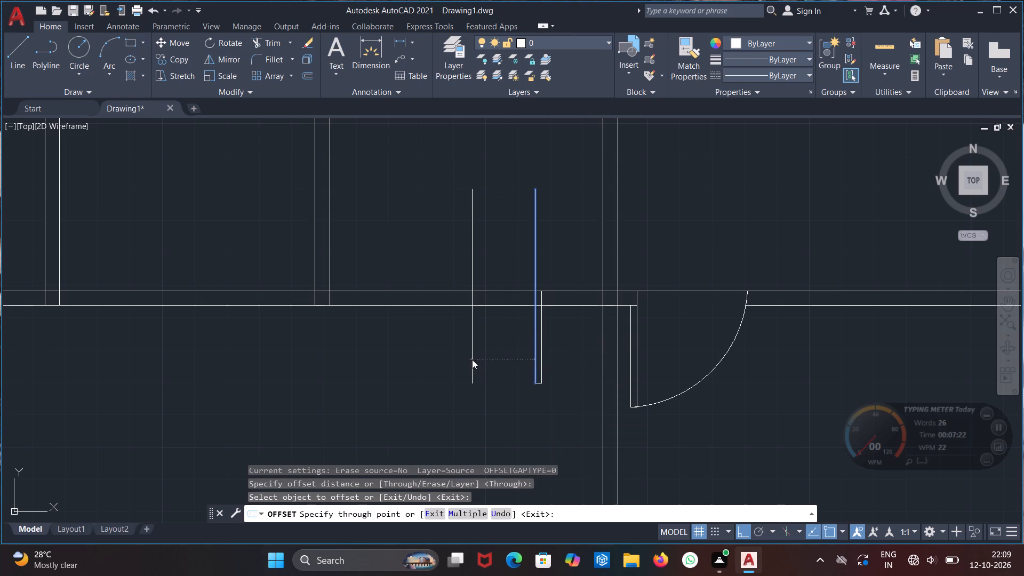
{"action": "key", "text": "Escape"}
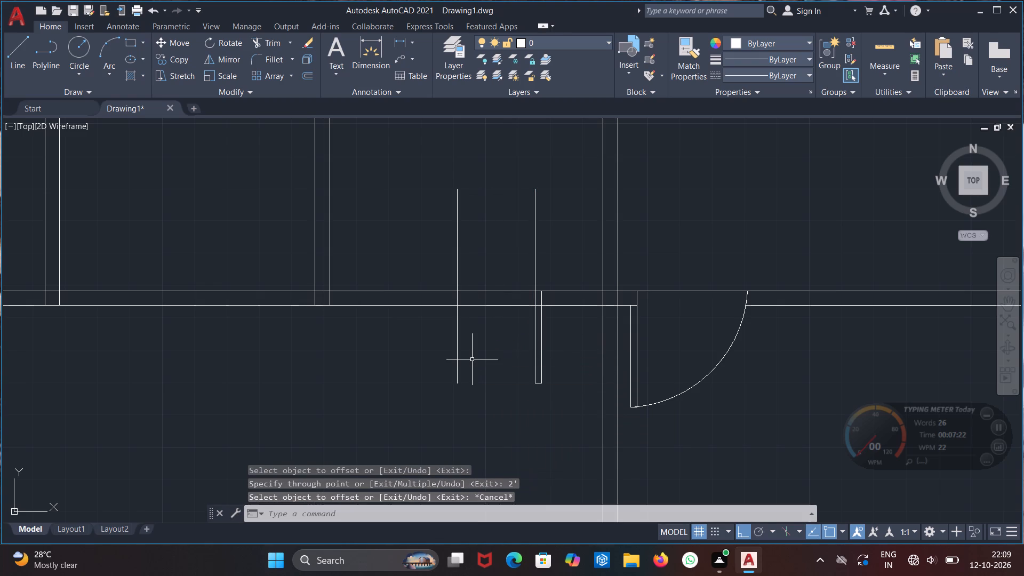
Trim the offset line to the wall thickness and cut off the leaf's left line above the wall.
{"action": "type", "text": "tr"}
{"action": "key", "text": "Return"}
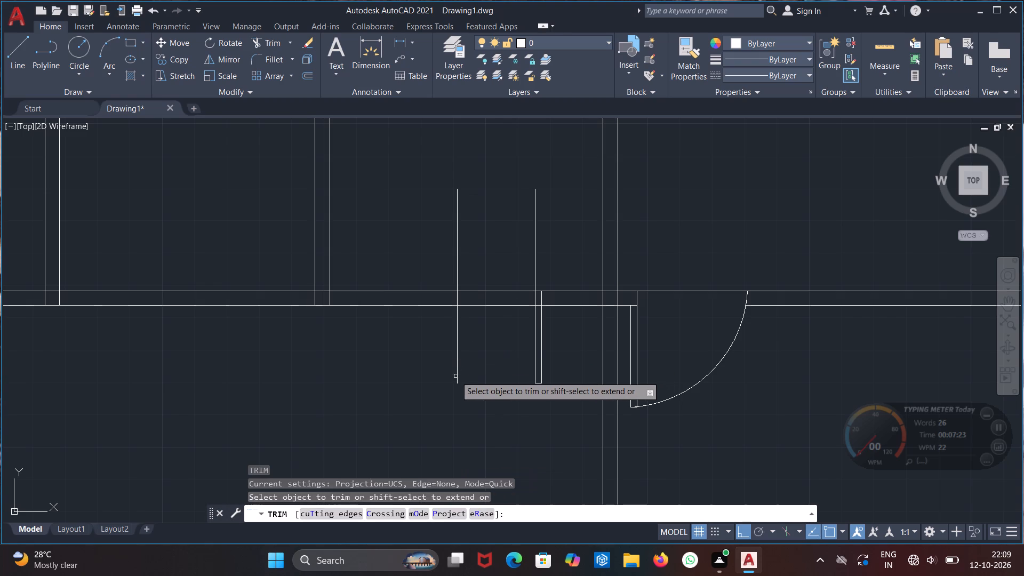
{"action": "left_click", "coordinate": [455, 376]}
{"action": "left_click", "coordinate": [458, 236]}
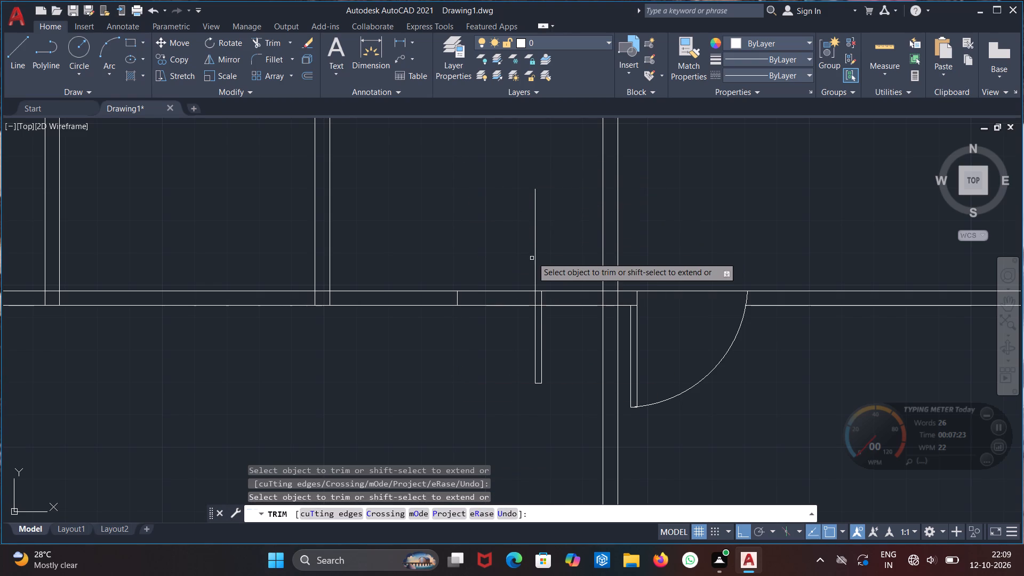
{"action": "left_click", "coordinate": [534, 254]}
{"action": "key", "text": "Escape"}
{"action": "key", "text": "Escape"}
{"action": "key", "text": "Escape"}
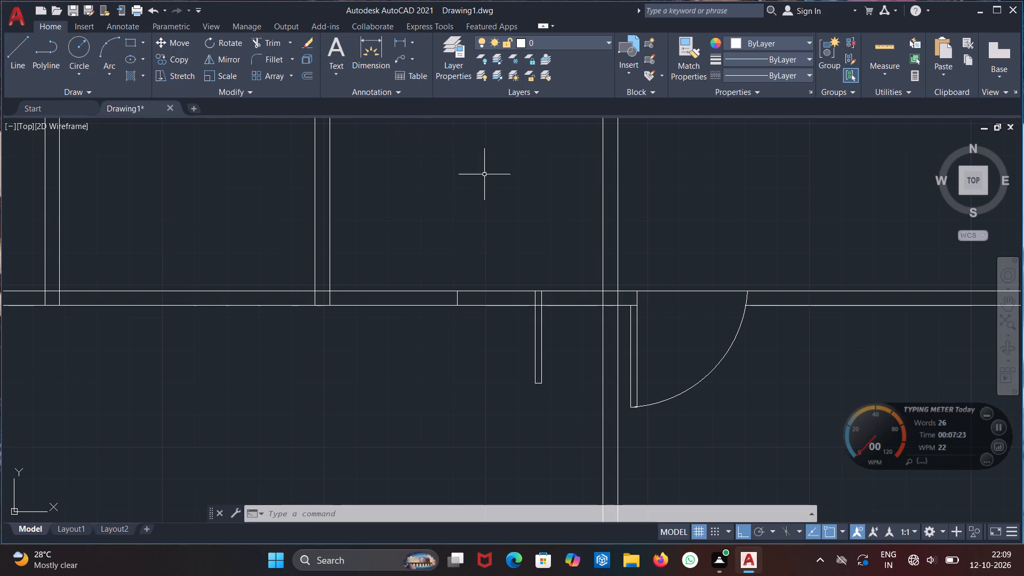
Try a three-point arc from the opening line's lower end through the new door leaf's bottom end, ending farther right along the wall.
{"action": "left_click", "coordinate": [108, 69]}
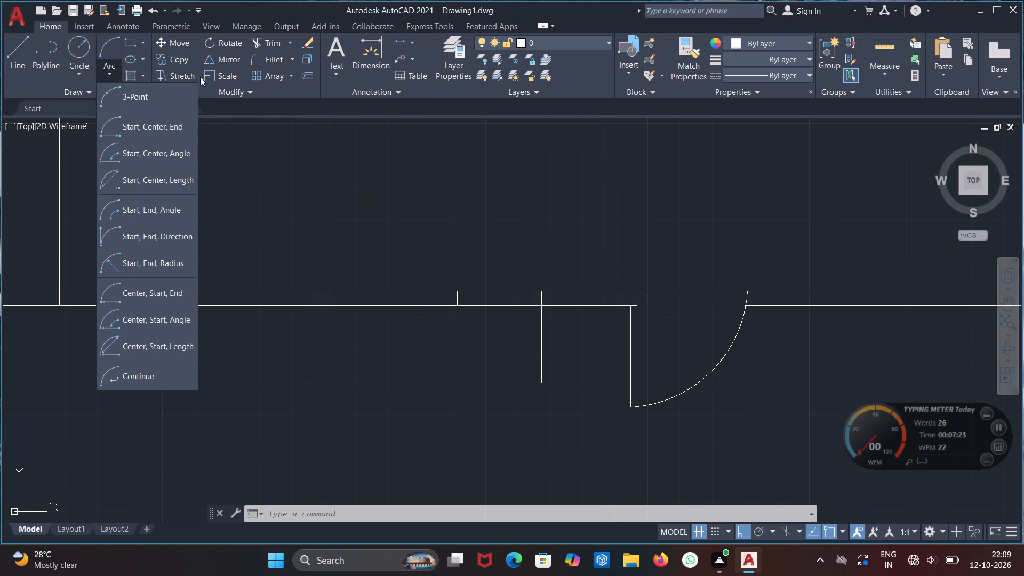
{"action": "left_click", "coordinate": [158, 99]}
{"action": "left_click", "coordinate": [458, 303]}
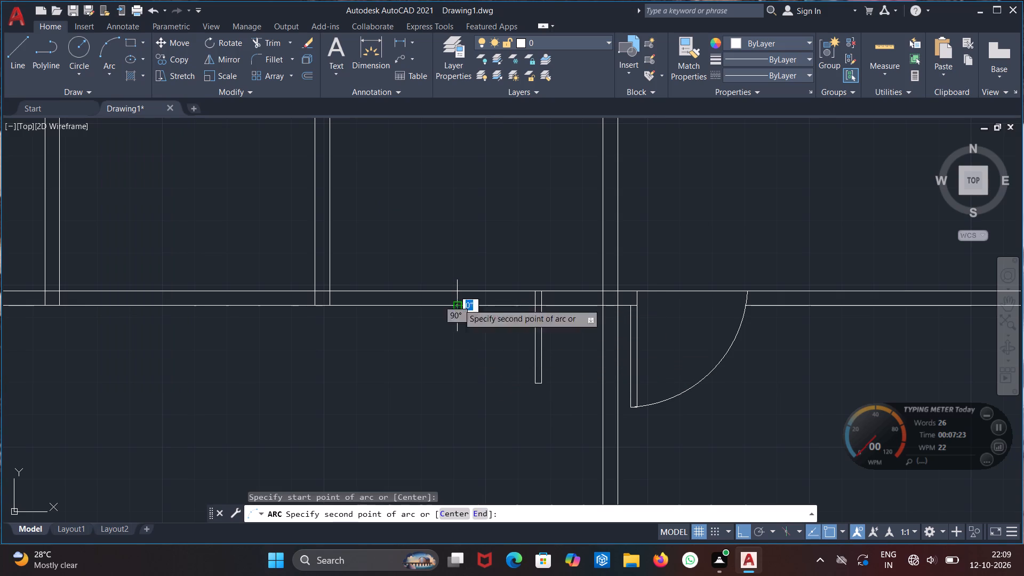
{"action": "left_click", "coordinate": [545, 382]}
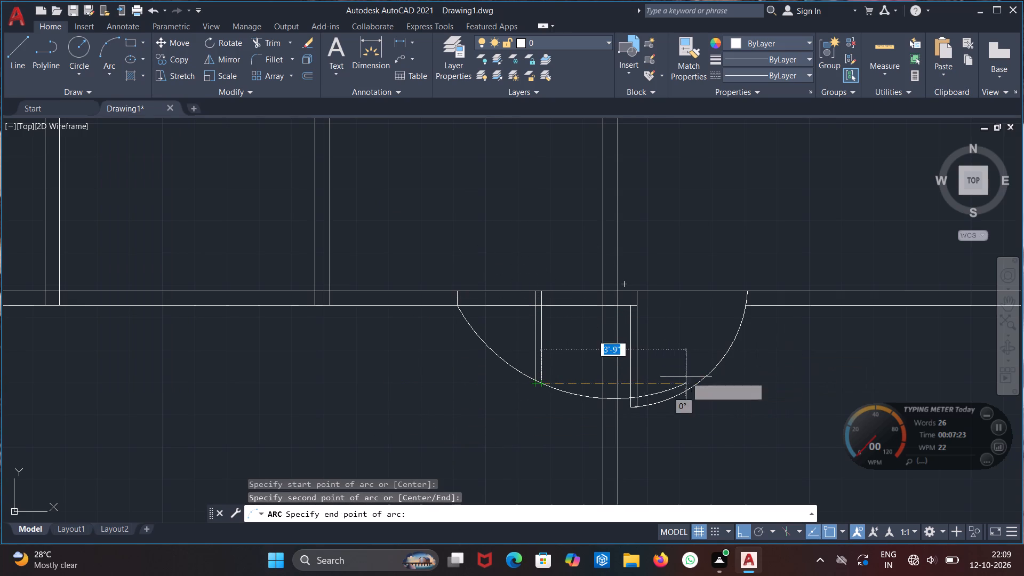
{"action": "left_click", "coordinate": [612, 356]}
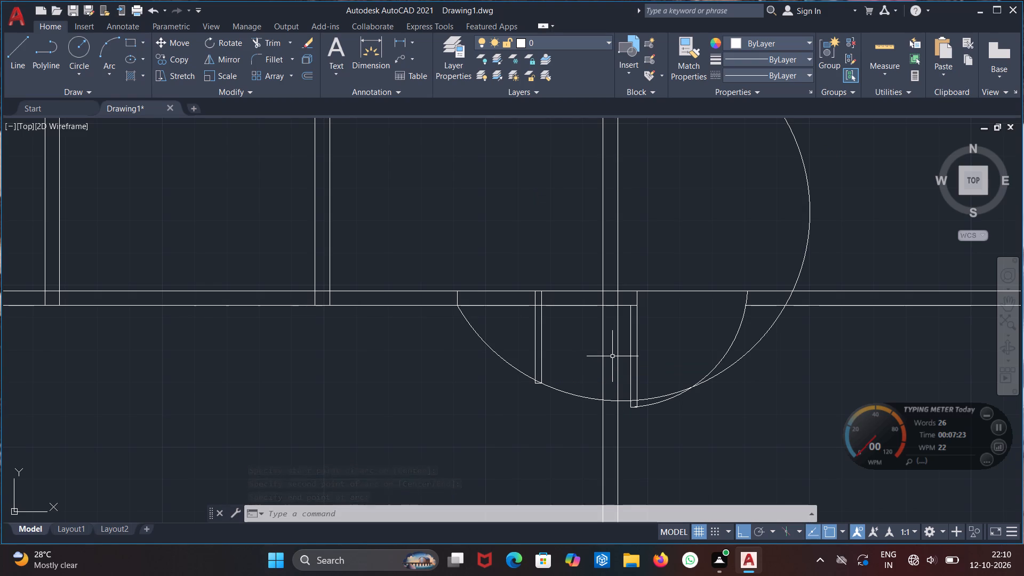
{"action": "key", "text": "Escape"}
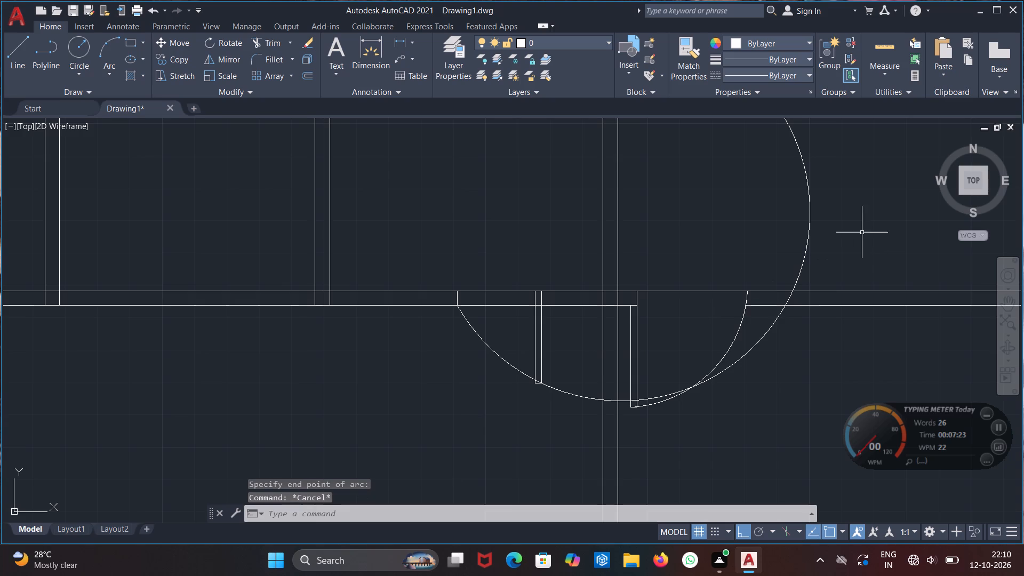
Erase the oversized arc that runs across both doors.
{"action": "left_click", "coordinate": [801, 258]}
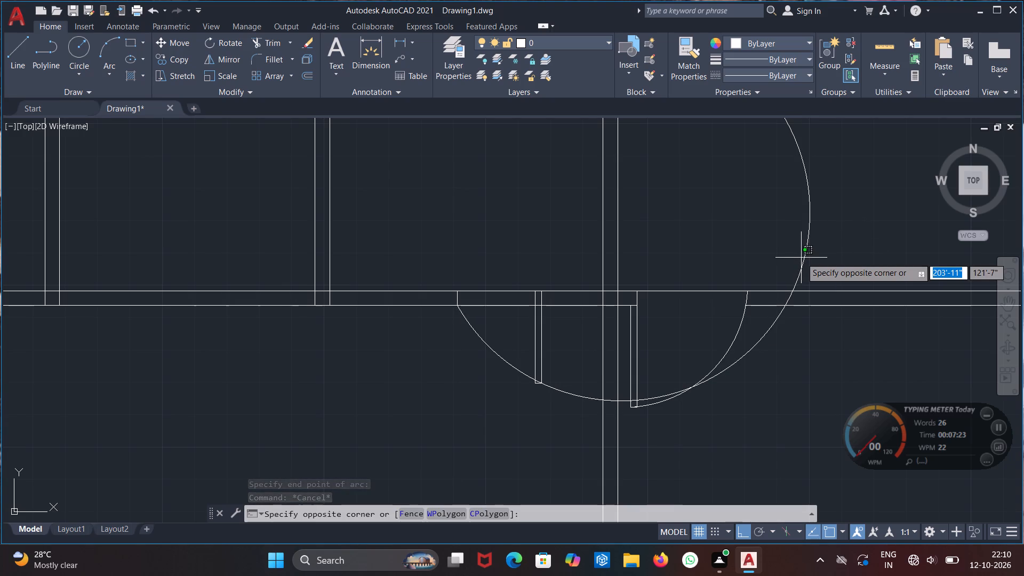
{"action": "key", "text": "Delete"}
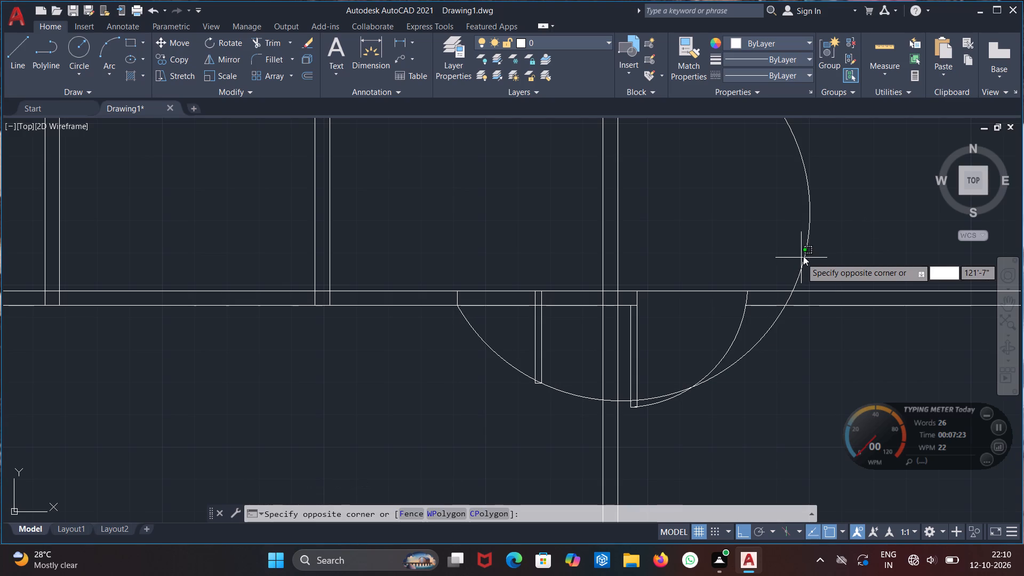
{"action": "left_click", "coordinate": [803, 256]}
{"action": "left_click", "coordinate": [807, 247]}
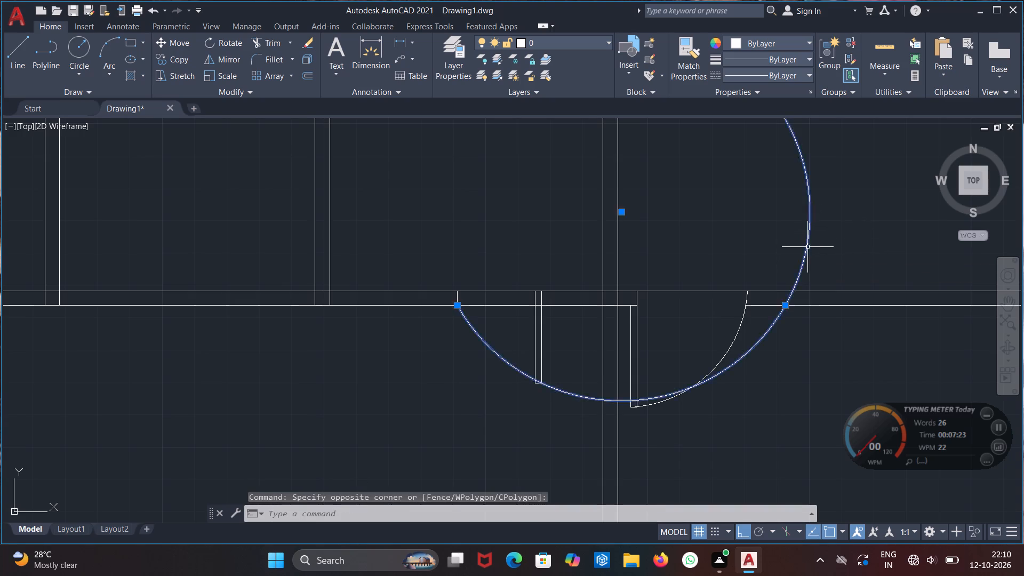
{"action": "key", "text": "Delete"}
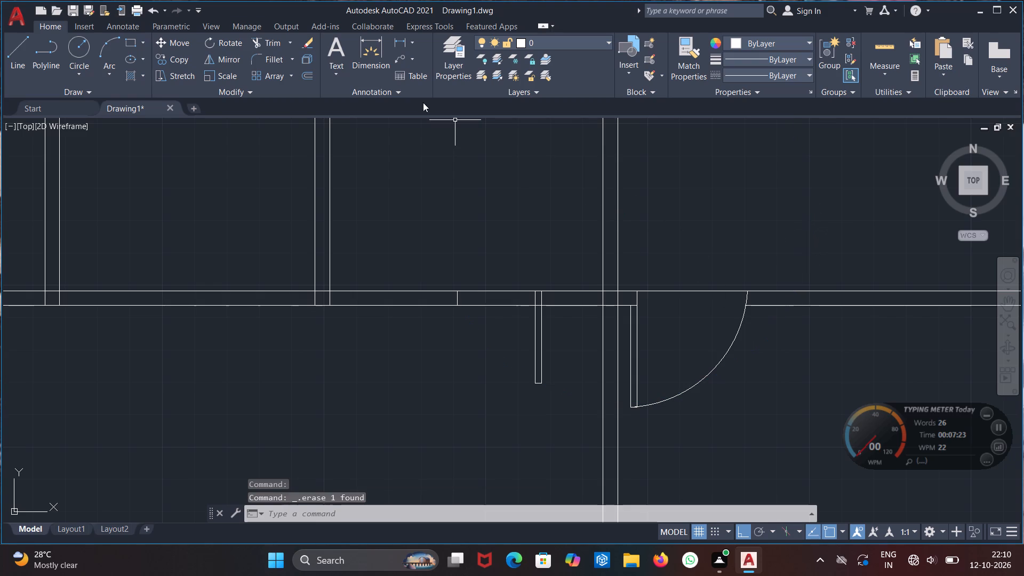
Draw a three-point arc from the leaf's bottom-left corner through the opening line's lower end, ending just beyond the central vertical wall.
{"action": "left_click", "coordinate": [101, 68]}
{"action": "left_click", "coordinate": [116, 93]}
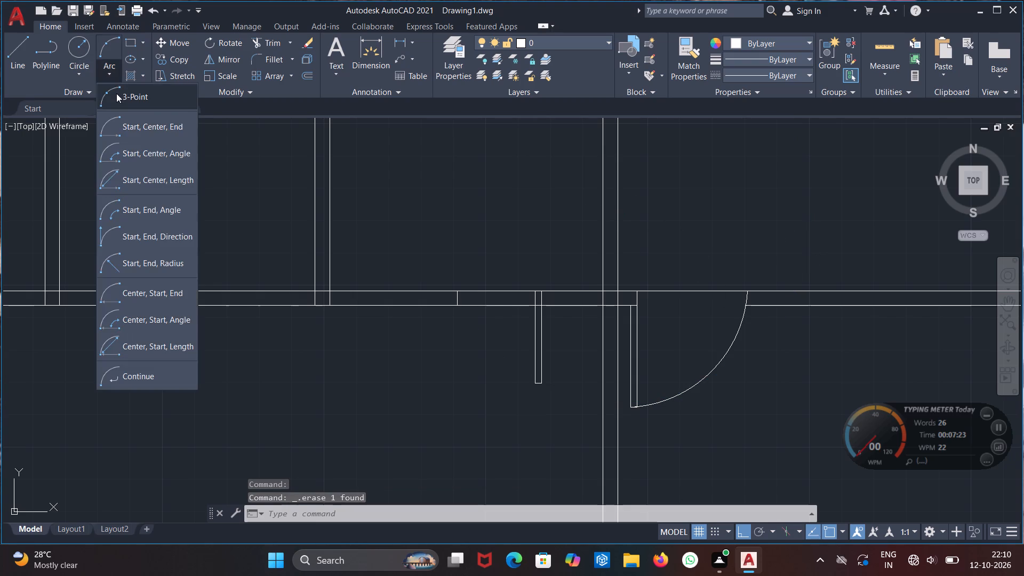
{"action": "scroll", "coordinate": [515, 390], "scroll_direction": "up", "scroll_amount": 3}
{"action": "scroll", "coordinate": [574, 363], "scroll_direction": "down", "scroll_amount": 1}
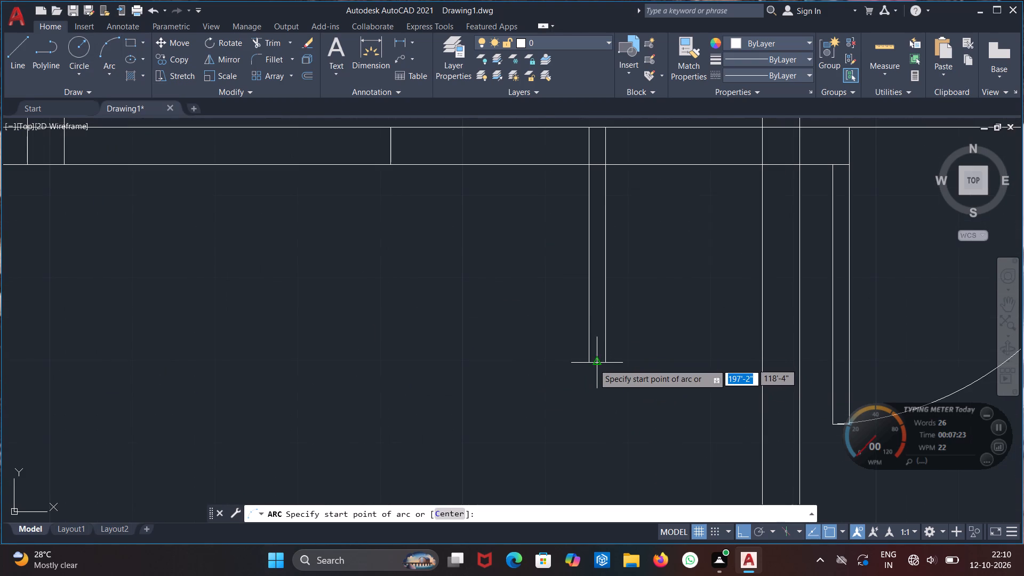
{"action": "left_click", "coordinate": [592, 364]}
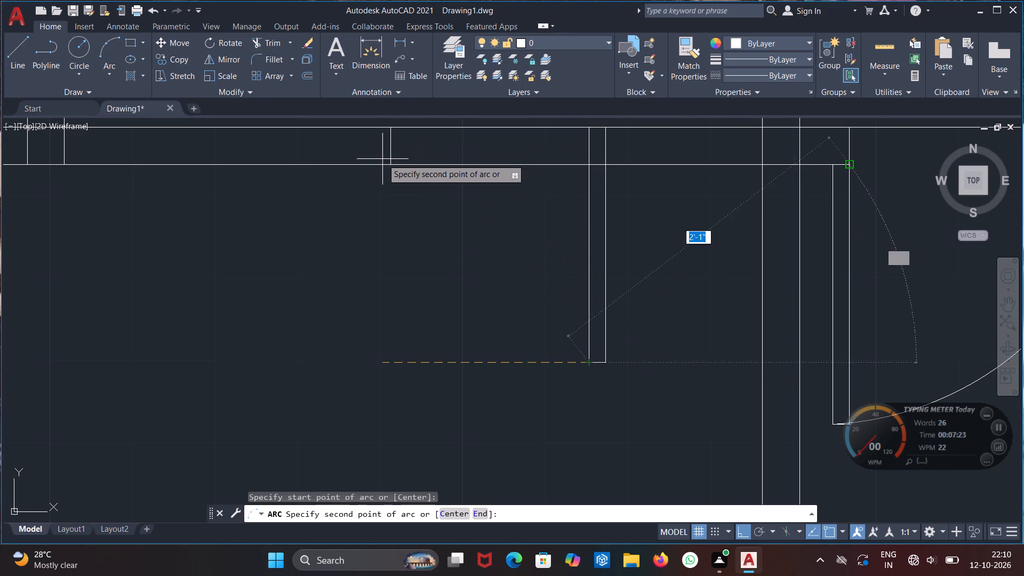
{"action": "left_click", "coordinate": [390, 164]}
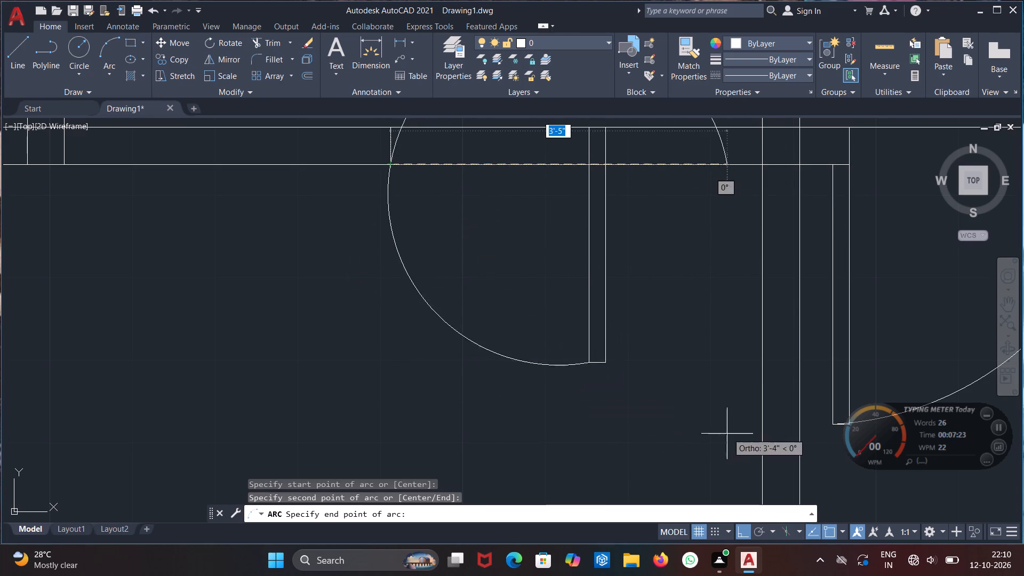
{"action": "left_click", "coordinate": [812, 394]}
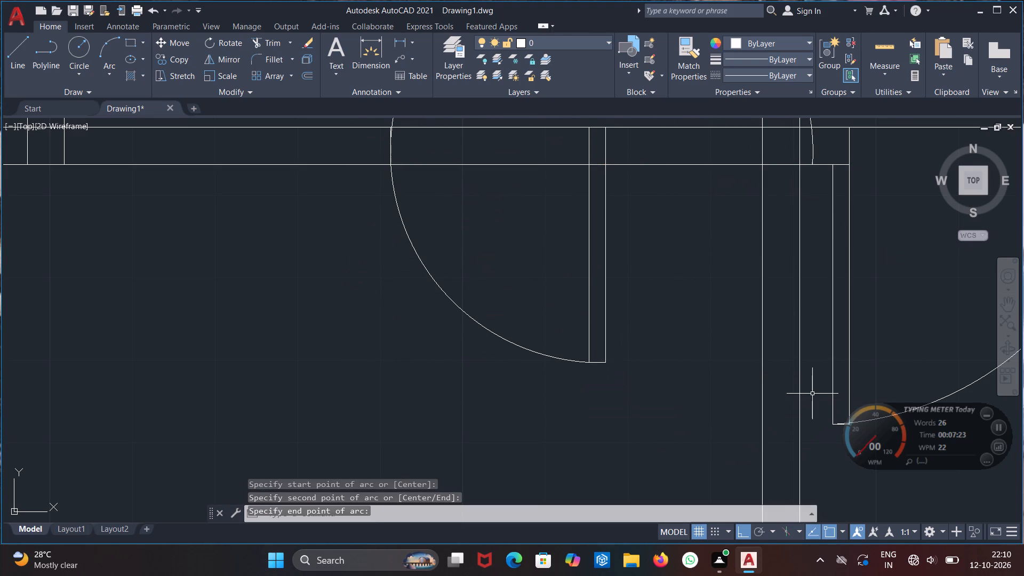
{"action": "key", "text": "Escape"}
Trim the arc's excess above the horizontal wall and around the central vertical wall, keeping the door swing below.
{"action": "scroll", "coordinate": [687, 363], "scroll_direction": "down", "scroll_amount": 2}
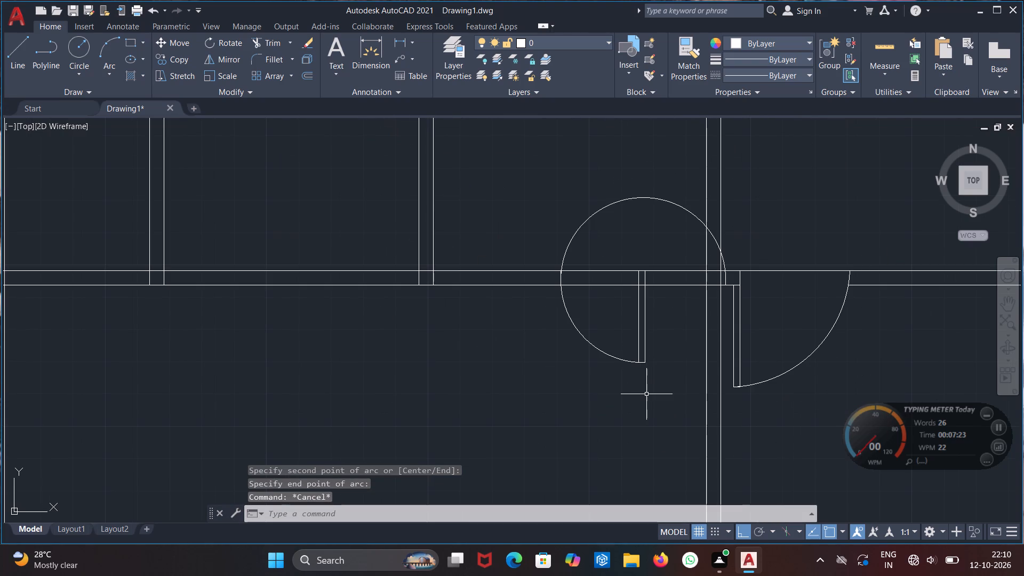
{"action": "key", "text": "Escape"}
{"action": "key", "text": "Escape"}
{"action": "type", "text": "tr"}
{"action": "key", "text": "Return"}
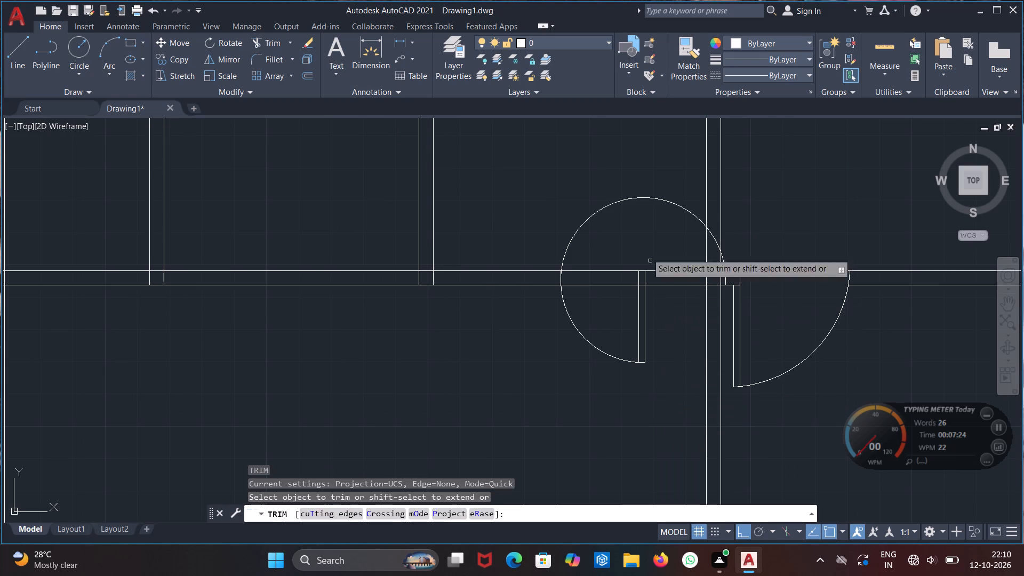
{"action": "left_click", "coordinate": [620, 201]}
{"action": "scroll", "coordinate": [714, 258], "scroll_direction": "up", "scroll_amount": 1}
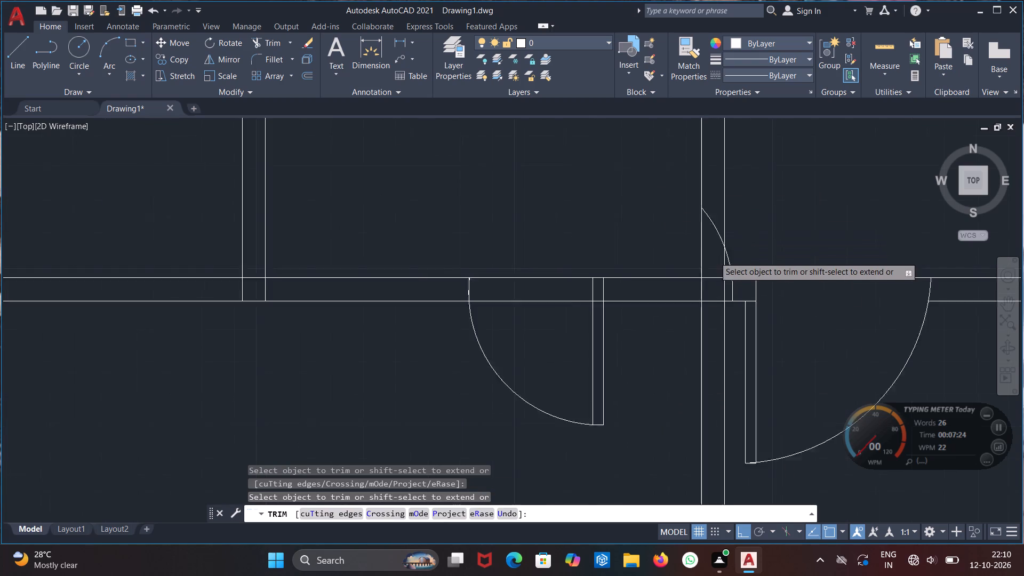
{"action": "scroll", "coordinate": [714, 256], "scroll_direction": "up", "scroll_amount": 2}
{"action": "left_click", "coordinate": [729, 205]}
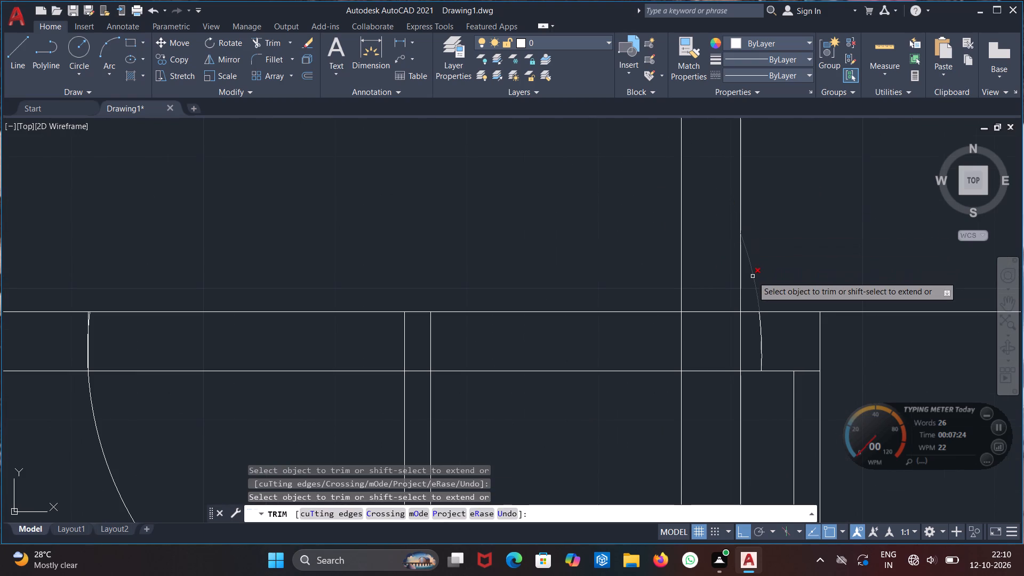
{"action": "left_click", "coordinate": [753, 276]}
{"action": "left_click", "coordinate": [763, 358]}
{"action": "scroll", "coordinate": [604, 305], "scroll_direction": "down", "scroll_amount": 2}
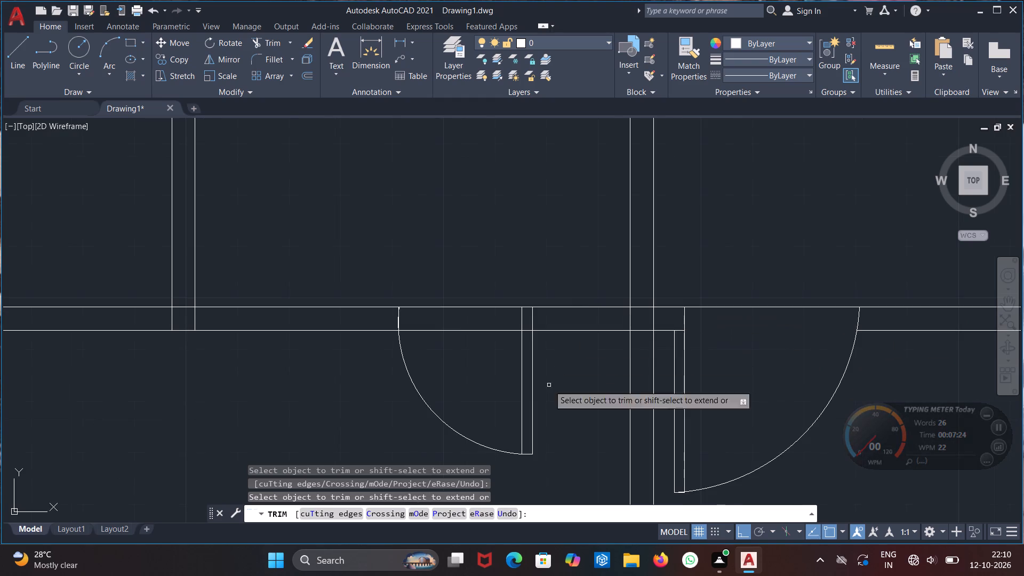
Trim the wall's lower line across the new door opening and the leaf's right line within the wall thickness.
{"action": "scroll", "coordinate": [545, 431], "scroll_direction": "down", "scroll_amount": 1}
{"action": "middle_click_drag", "start_coordinate": [546, 441], "coordinate": [538, 285]}
{"action": "scroll", "coordinate": [538, 285], "scroll_direction": "down", "scroll_amount": 2}
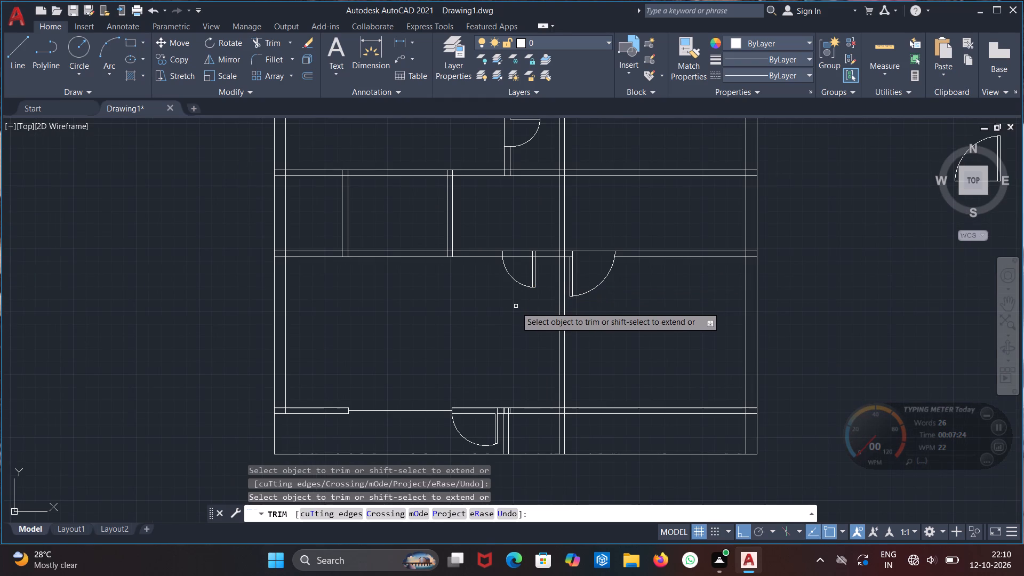
{"action": "scroll", "coordinate": [536, 258], "scroll_direction": "up", "scroll_amount": 2}
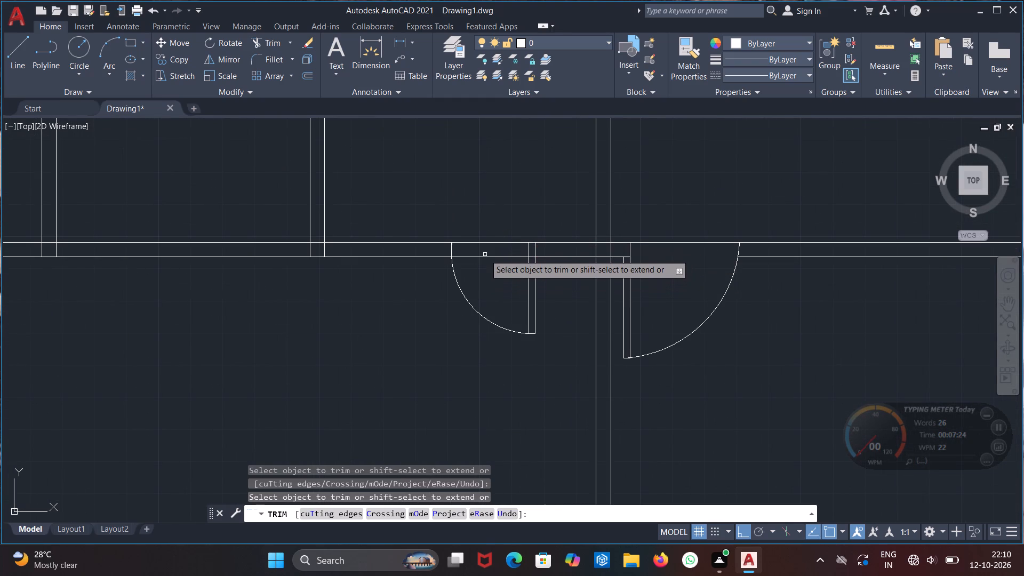
{"action": "left_click", "coordinate": [485, 257]}
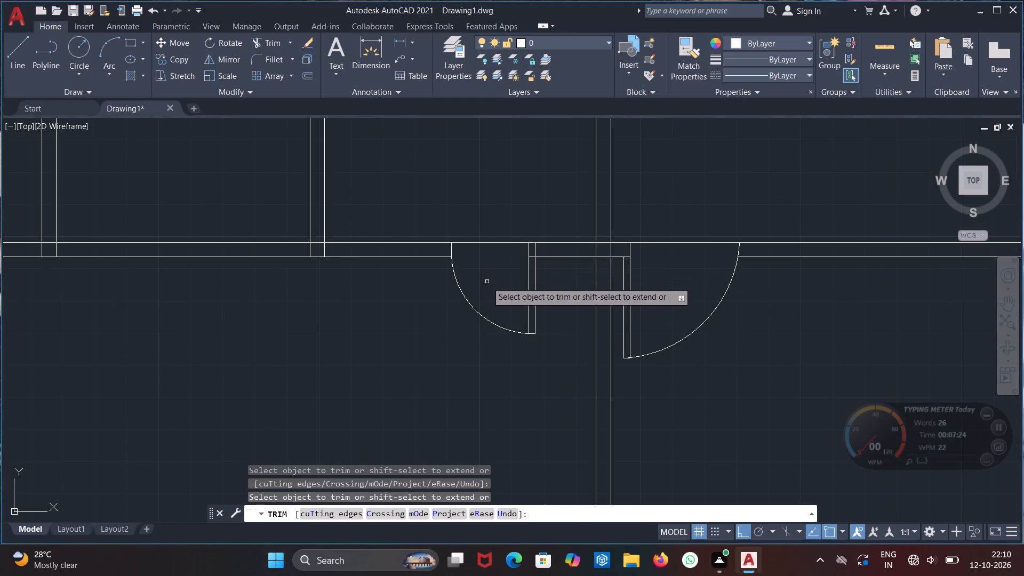
{"action": "scroll", "coordinate": [556, 234], "scroll_direction": "up", "scroll_amount": 3}
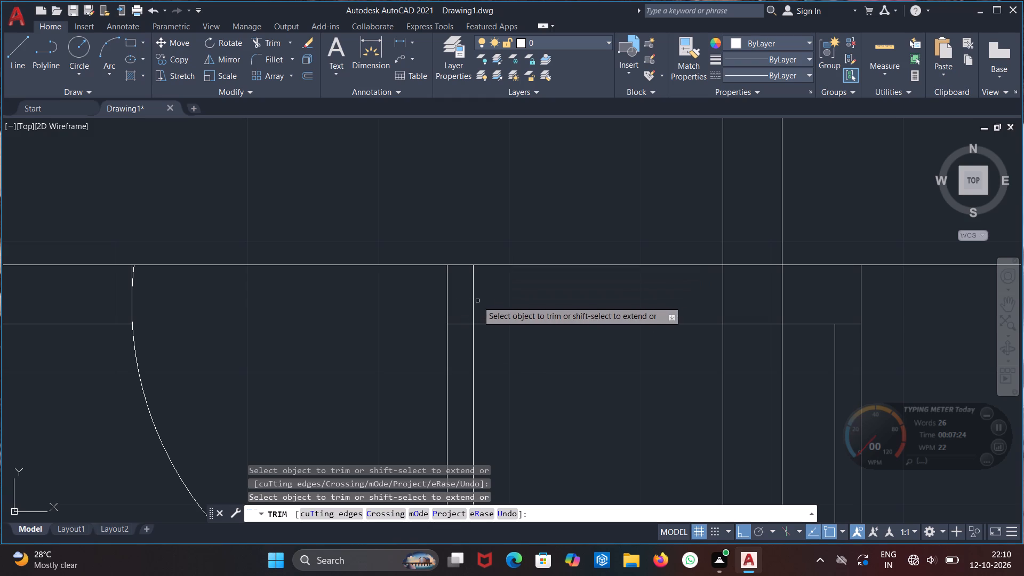
{"action": "left_click", "coordinate": [473, 303]}
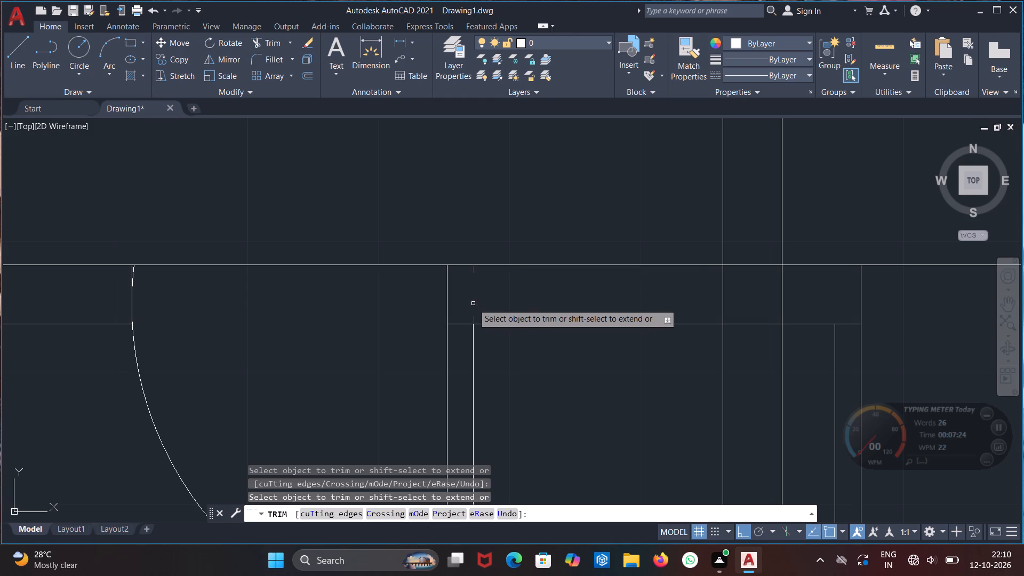
{"action": "scroll", "coordinate": [473, 303], "scroll_direction": "down", "scroll_amount": 4}
{"action": "middle_click_drag", "start_coordinate": [438, 422], "coordinate": [456, 302]}
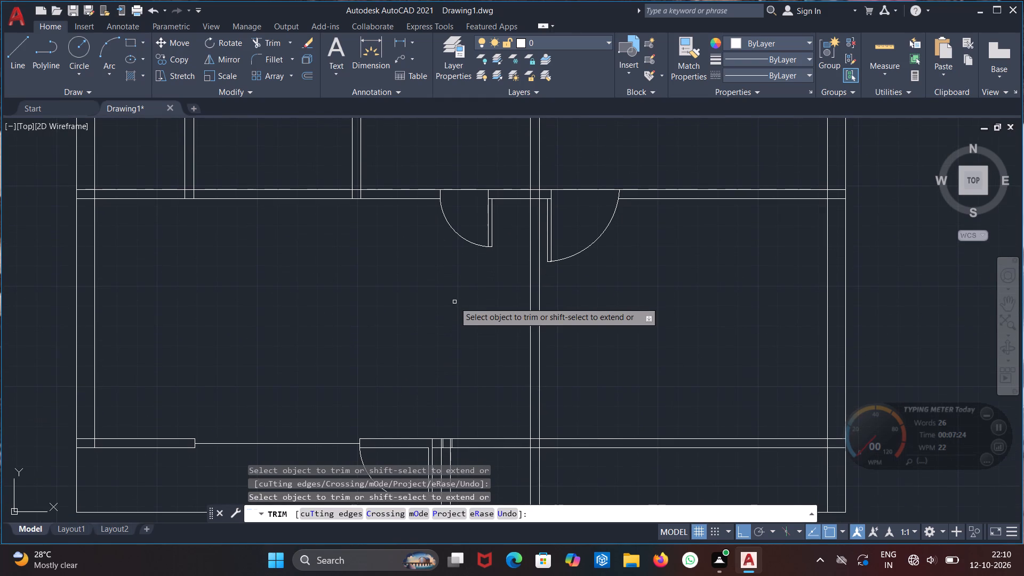
{"action": "scroll", "coordinate": [456, 277], "scroll_direction": "down", "scroll_amount": 1}
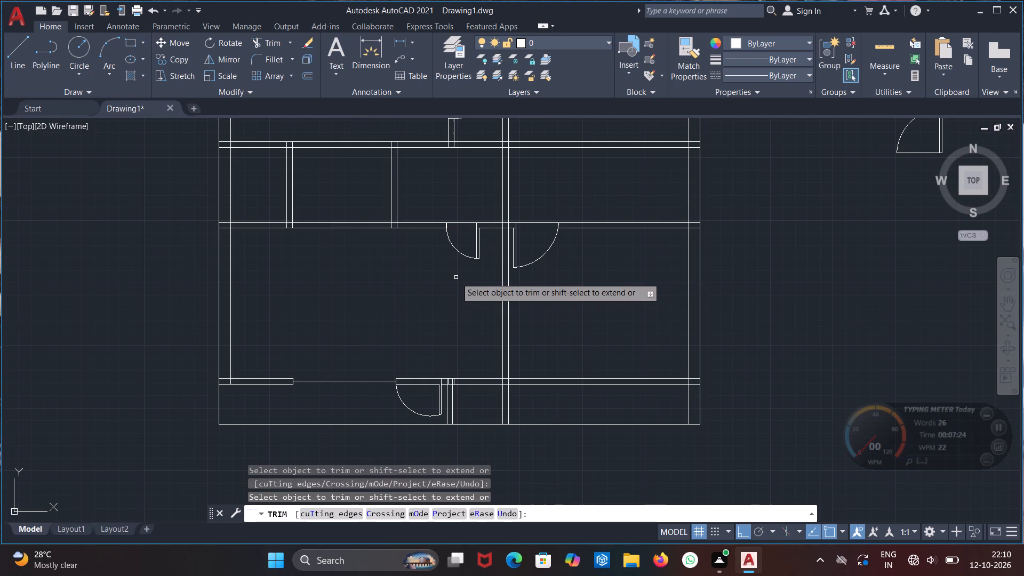
{"action": "middle_click_drag", "start_coordinate": [456, 277], "coordinate": [450, 363]}
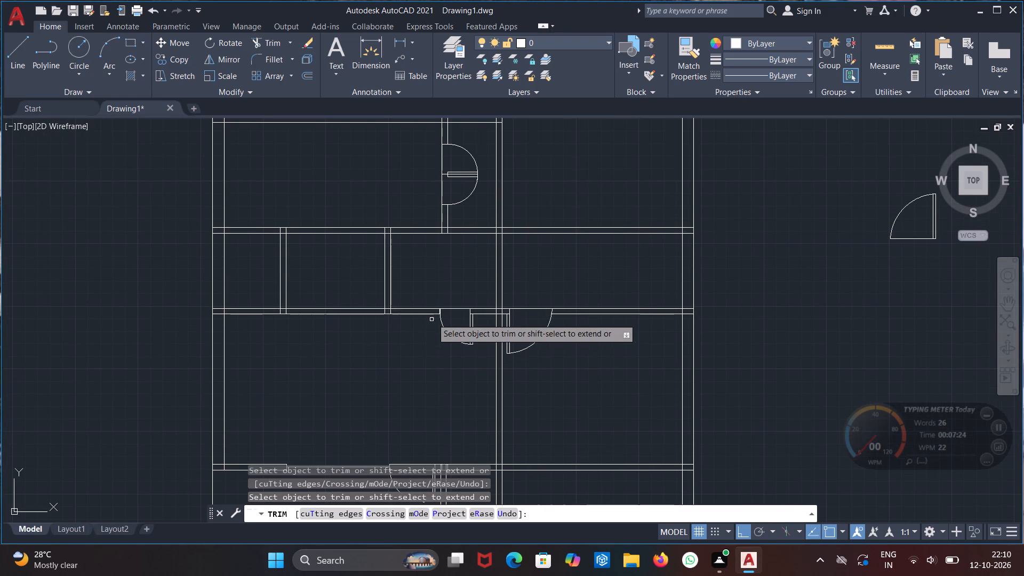
{"action": "key", "text": "Escape"}
Copy the finished 2' door about 20'-1" horizontally to the empty space right of the floor plan.
{"action": "scroll", "coordinate": [414, 372], "scroll_direction": "down", "scroll_amount": 1}
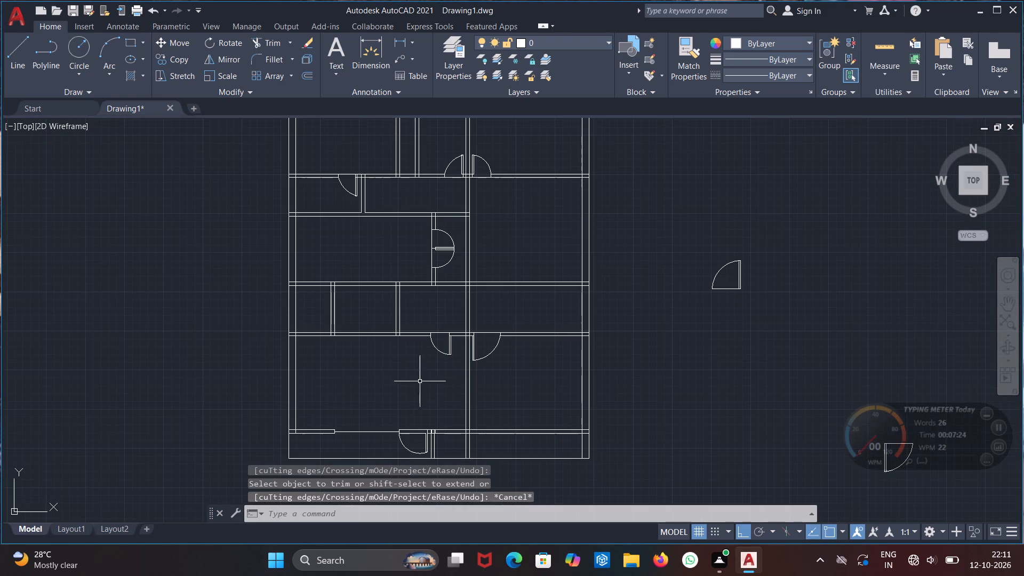
{"action": "scroll", "coordinate": [311, 327], "scroll_direction": "up", "scroll_amount": 1}
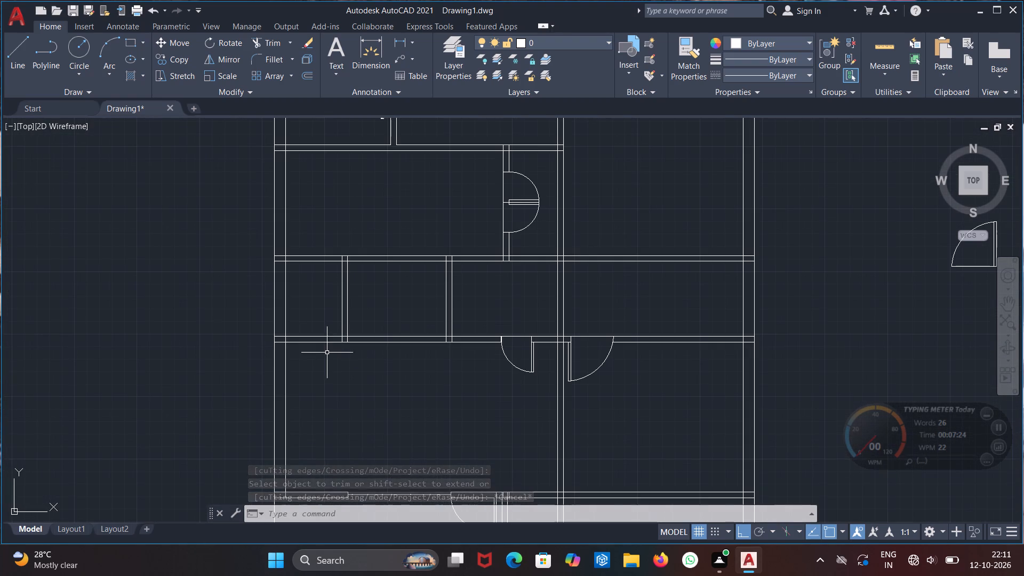
{"action": "left_click", "coordinate": [493, 322]}
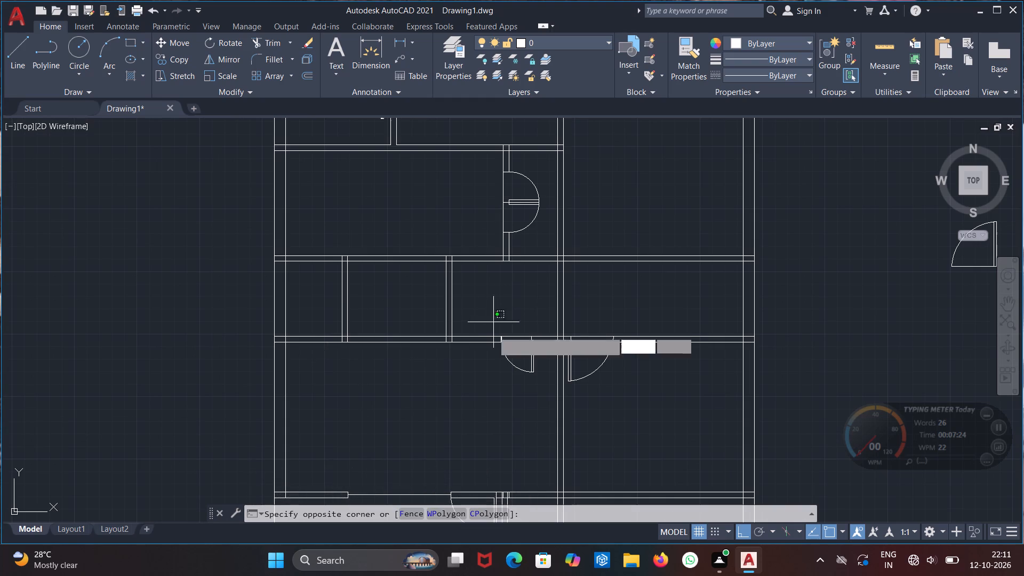
{"action": "left_click", "coordinate": [545, 431]}
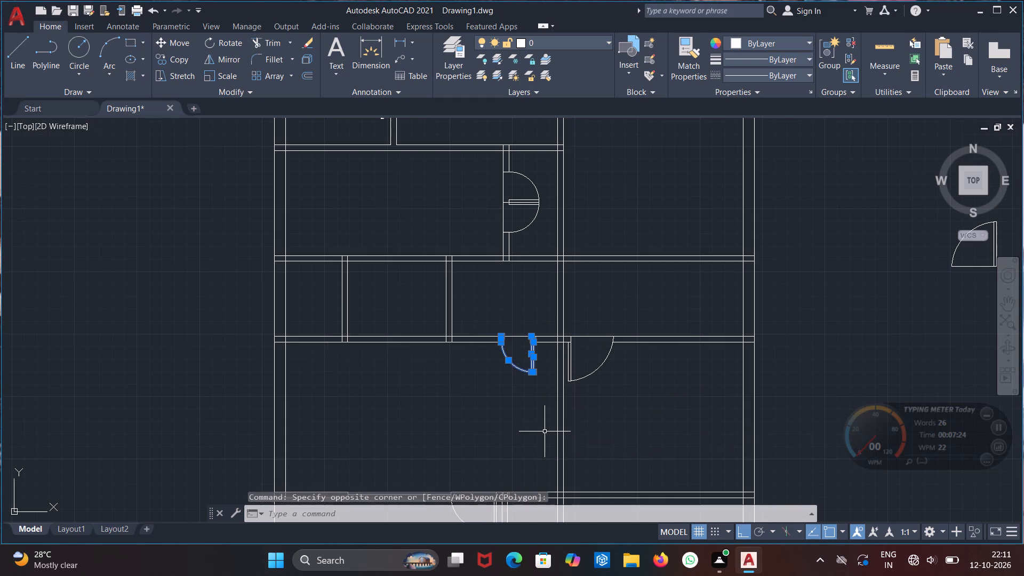
{"action": "type", "text": "co"}
{"action": "left_click", "coordinate": [581, 464]}
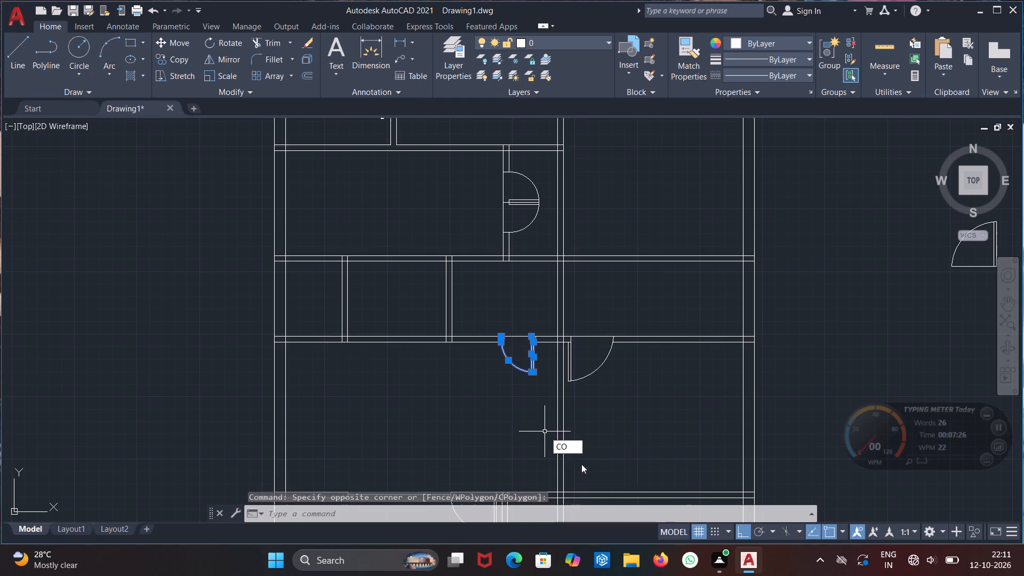
{"action": "left_click", "coordinate": [531, 345]}
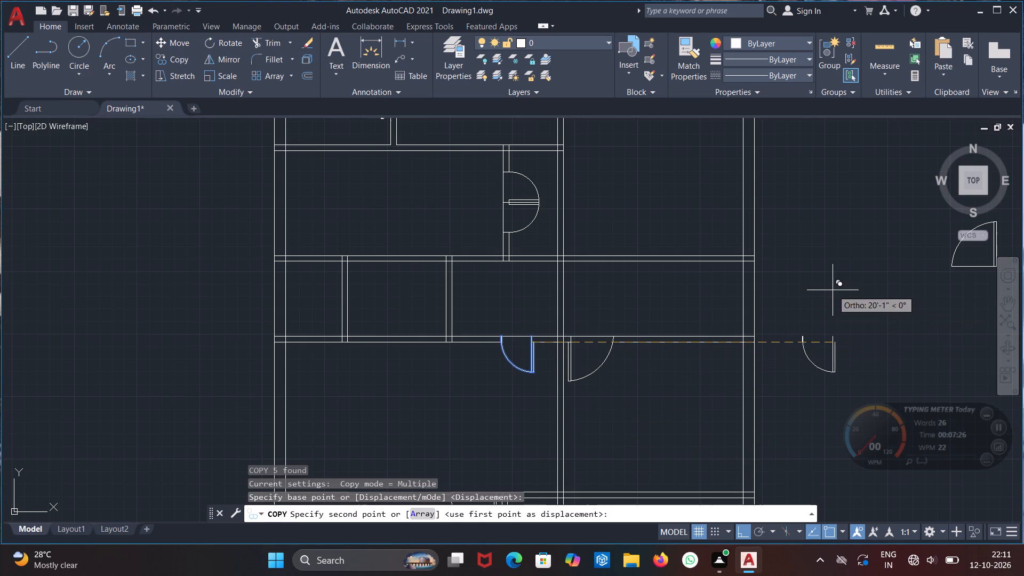
{"action": "left_click", "coordinate": [833, 290]}
{"action": "key", "text": "Escape"}
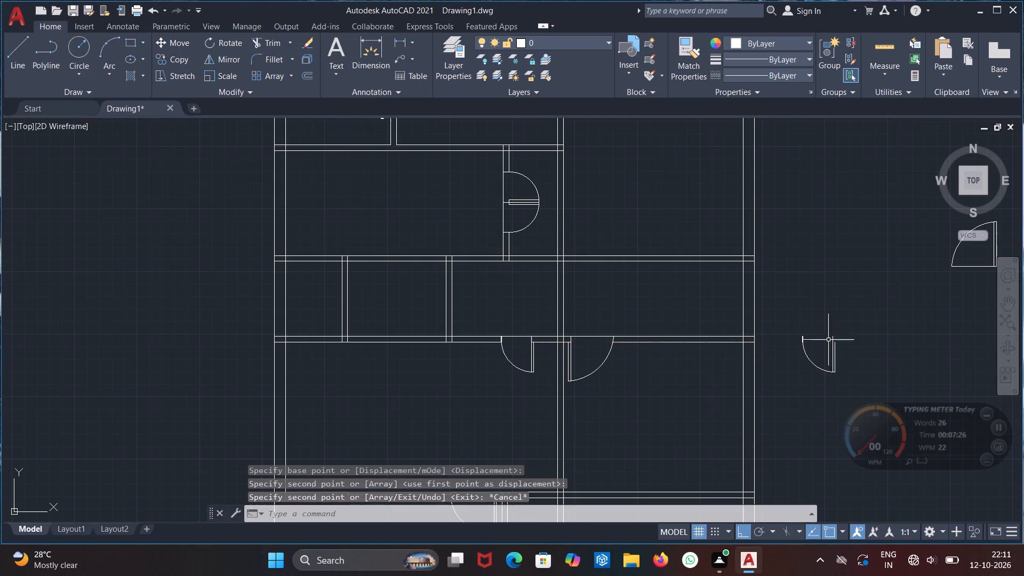
{"action": "middle_click_drag", "start_coordinate": [840, 401], "coordinate": [714, 351]}
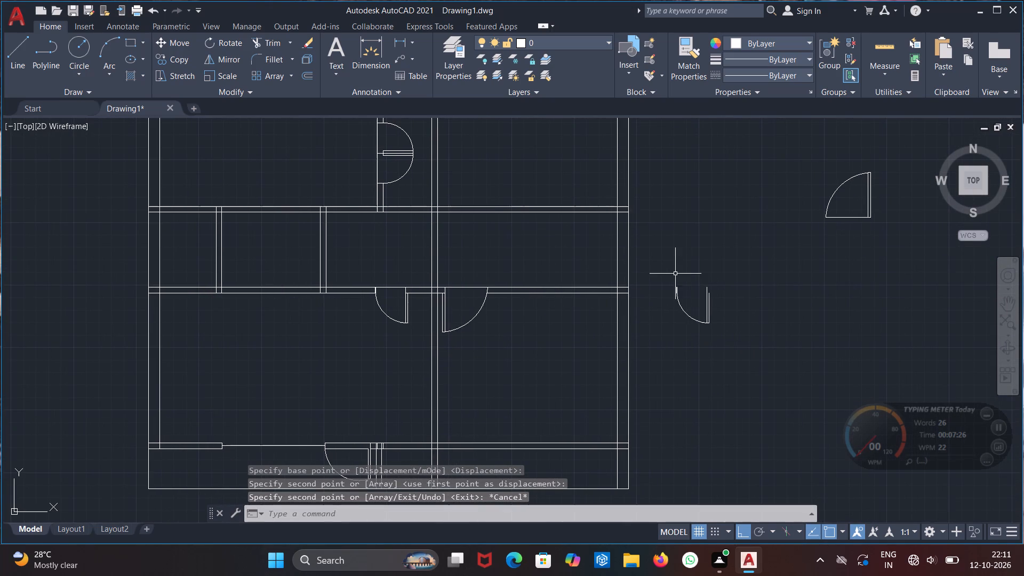
Rotate the door copy beside the floor plan by 180° about the upper end of its leaf.
{"action": "left_click", "coordinate": [675, 274]}
{"action": "left_click", "coordinate": [730, 345]}
{"action": "type", "text": "ro"}
{"action": "left_click", "coordinate": [777, 378]}
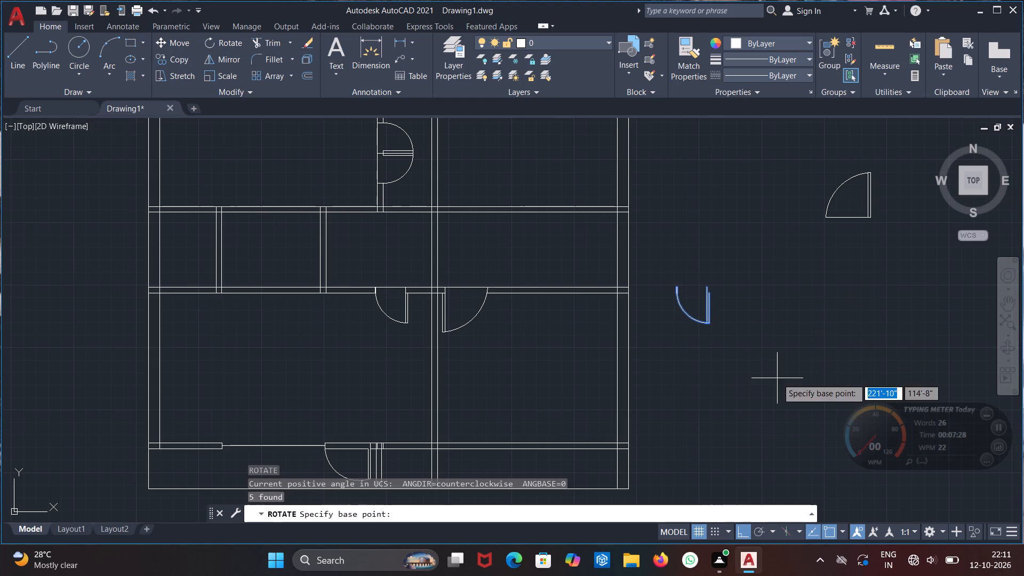
{"action": "left_click", "coordinate": [706, 295]}
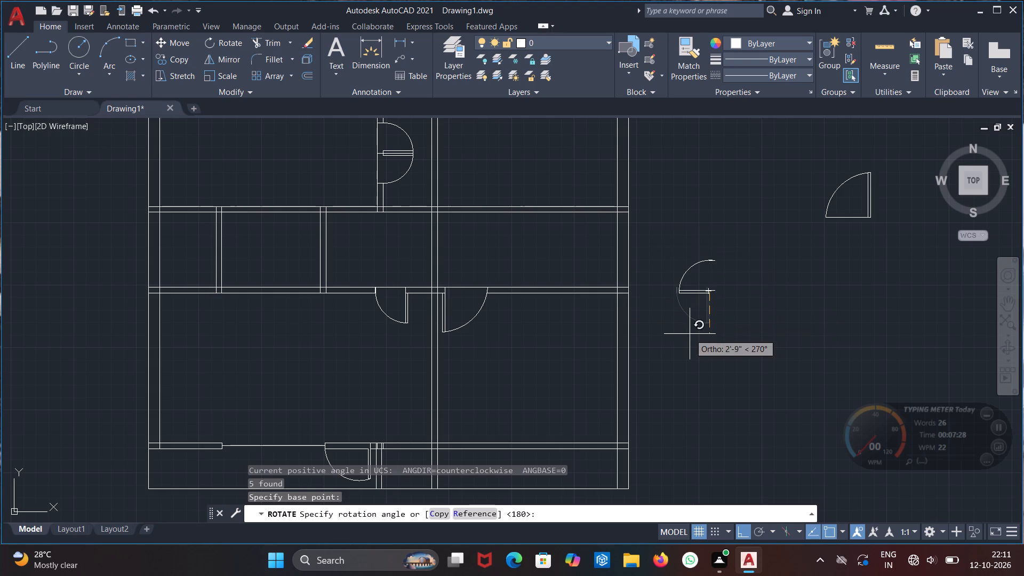
{"action": "left_click", "coordinate": [689, 278]}
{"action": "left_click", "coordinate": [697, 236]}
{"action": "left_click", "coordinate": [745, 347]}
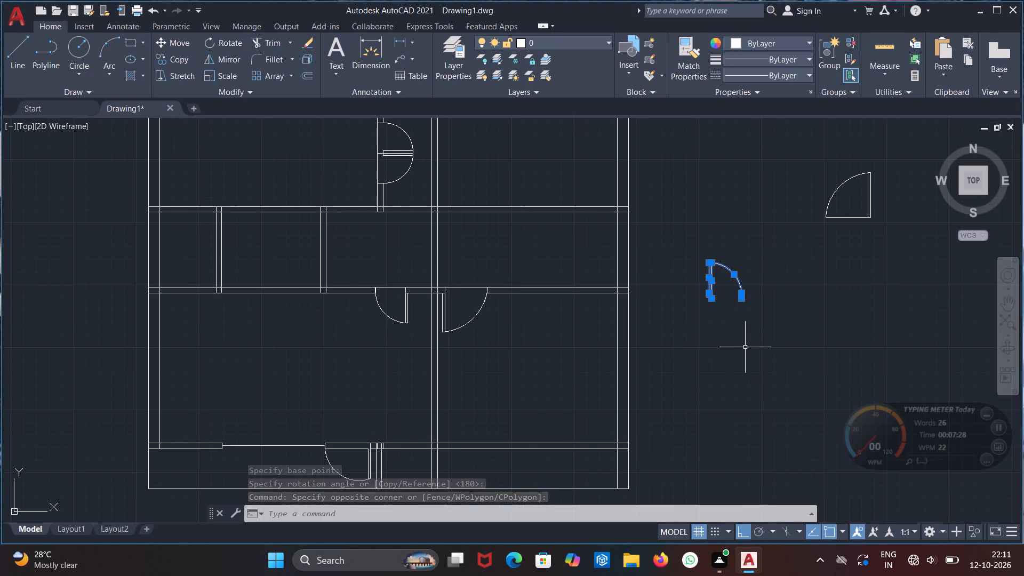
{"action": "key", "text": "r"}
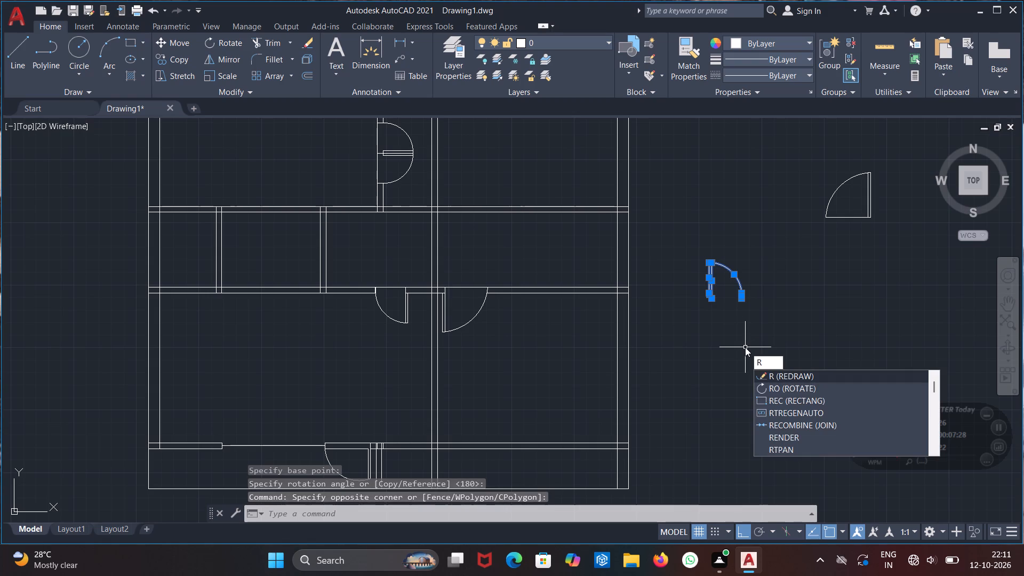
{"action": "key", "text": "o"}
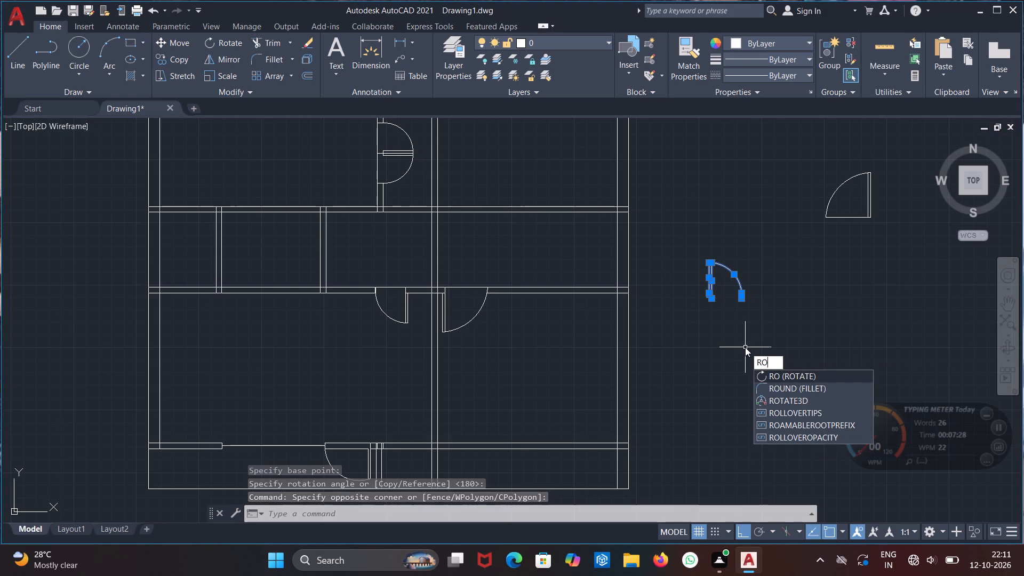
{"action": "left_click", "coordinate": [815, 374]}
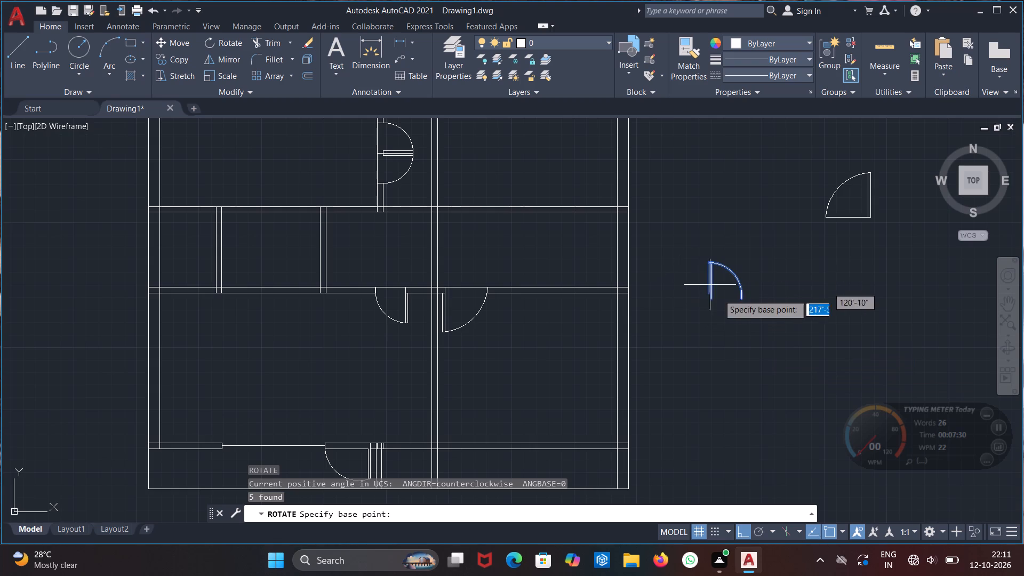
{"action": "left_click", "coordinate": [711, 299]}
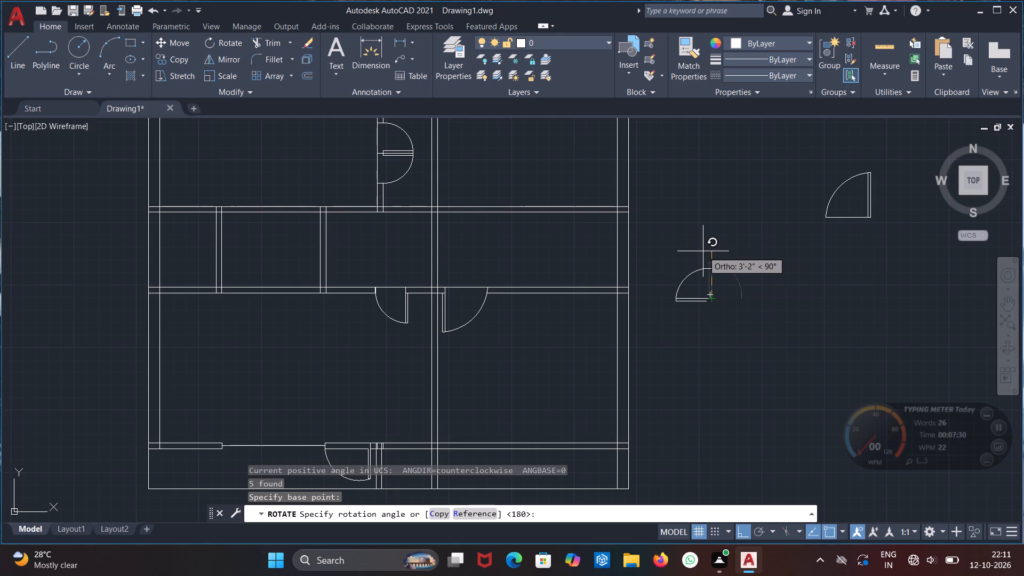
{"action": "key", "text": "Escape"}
Draw a short vertical line across the horizontal wall, just left of the leftmost interior partition in the middle strip.
{"action": "scroll", "coordinate": [703, 251], "scroll_direction": "down", "scroll_amount": 1}
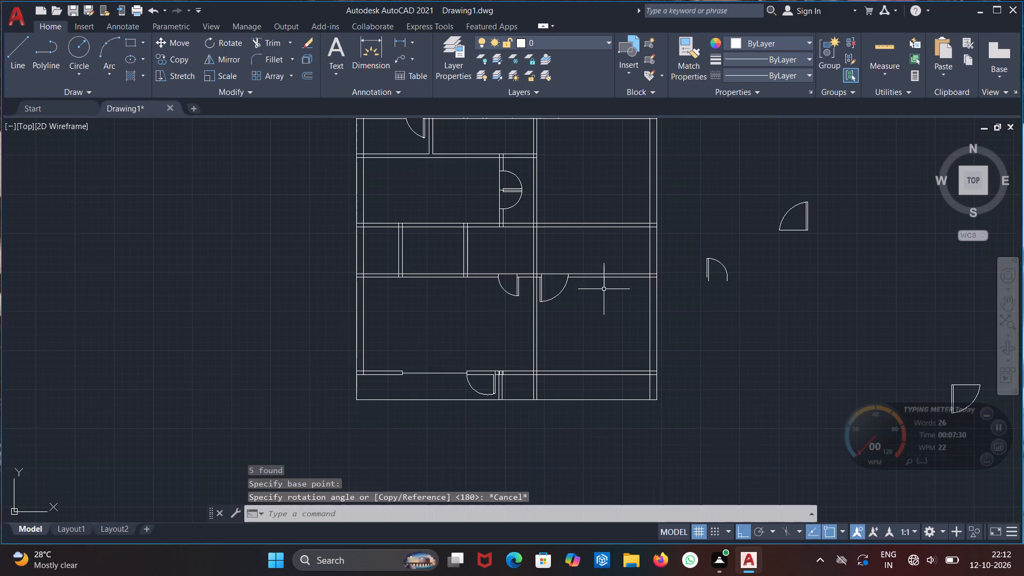
{"action": "scroll", "coordinate": [320, 218], "scroll_direction": "up", "scroll_amount": 1}
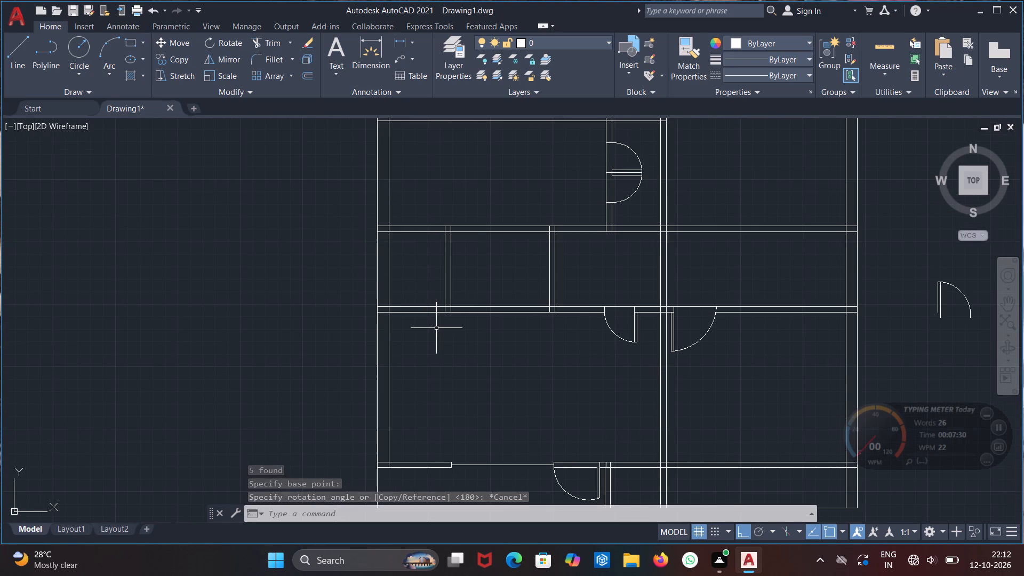
{"action": "scroll", "coordinate": [435, 305], "scroll_direction": "up", "scroll_amount": 3}
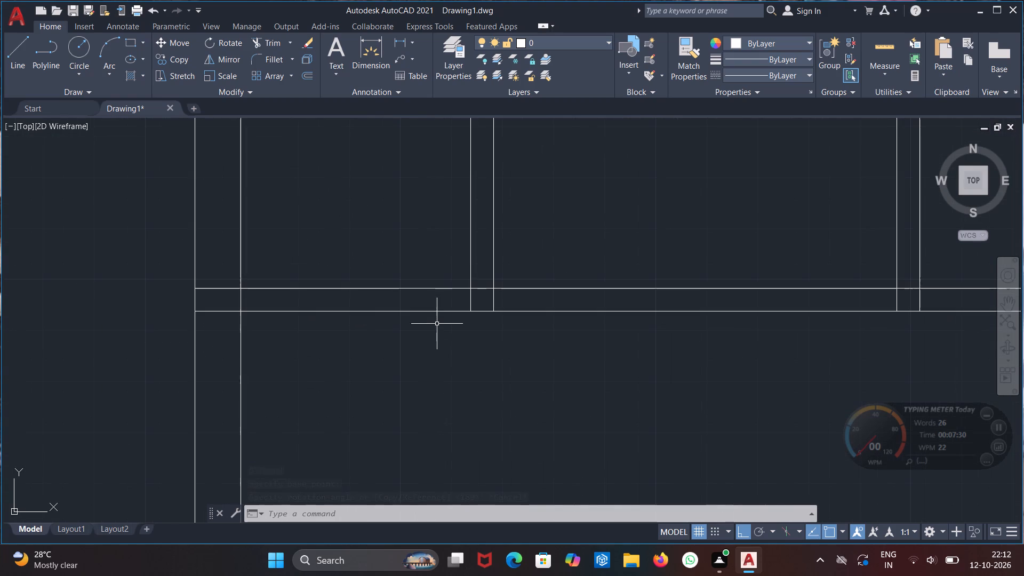
{"action": "scroll", "coordinate": [435, 338], "scroll_direction": "down", "scroll_amount": 2}
{"action": "scroll", "coordinate": [435, 338], "scroll_direction": "up", "scroll_amount": 1}
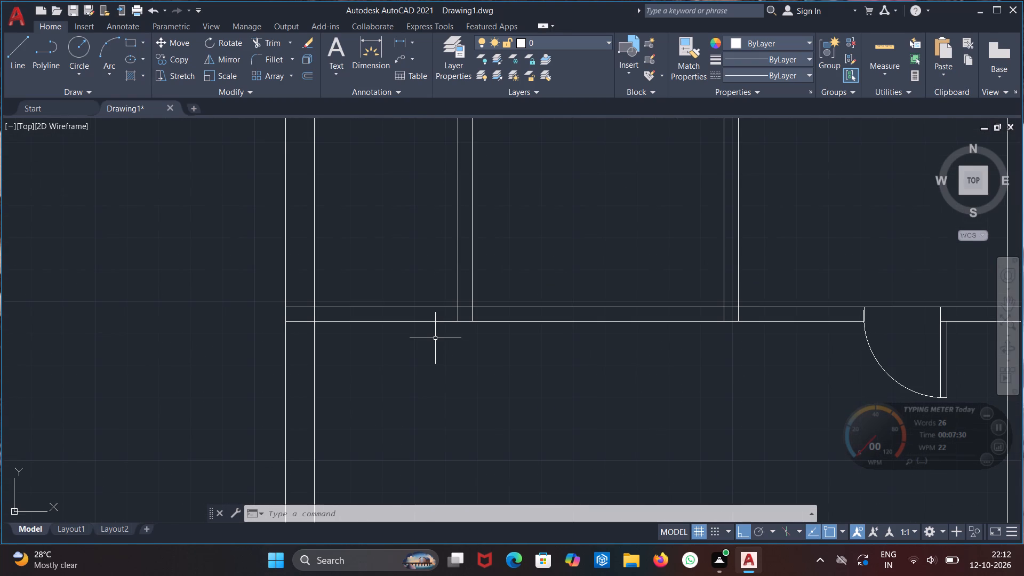
{"action": "key", "text": "l"}
{"action": "key", "text": "Return"}
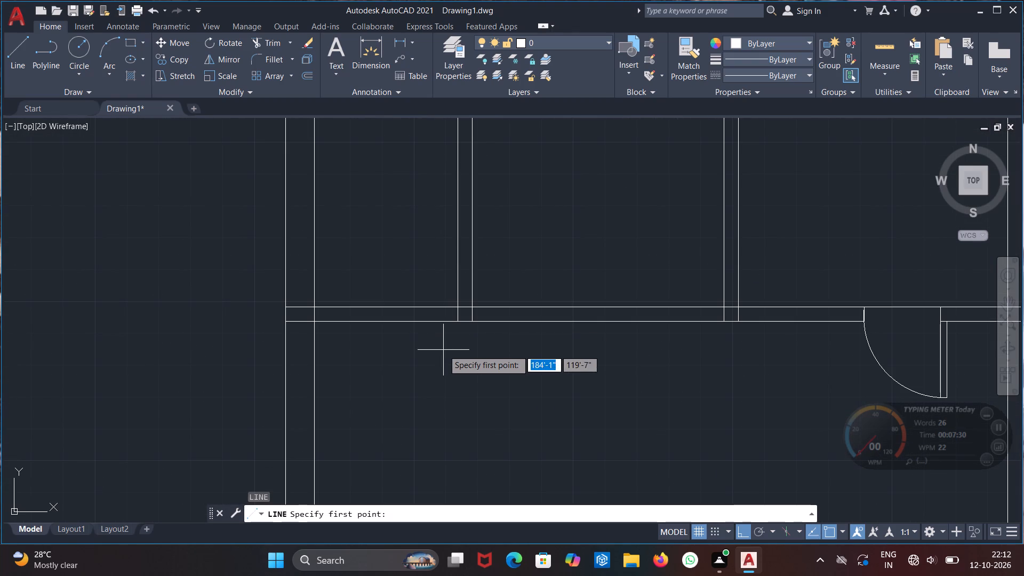
{"action": "left_click", "coordinate": [446, 340]}
{"action": "left_click", "coordinate": [447, 255]}
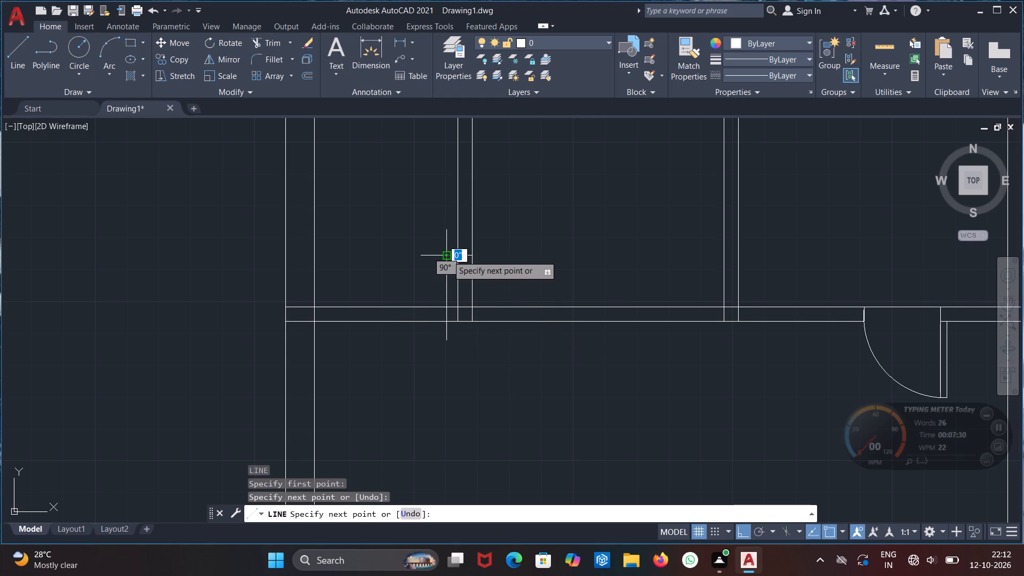
{"action": "key", "text": "grave"}
{"action": "key", "text": "Escape"}
{"action": "key", "text": "Escape"}
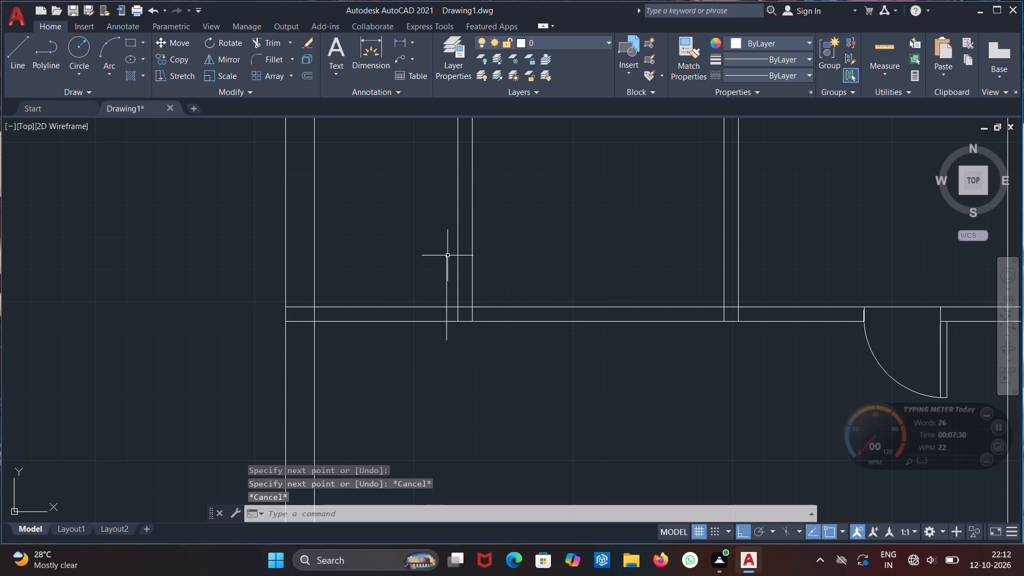
{"action": "key", "text": "Escape"}
Trim the short vertical line above and below the horizontal wall, keeping only the piece within the wall thickness.
{"action": "type", "text": "tr"}
{"action": "key", "text": "Return"}
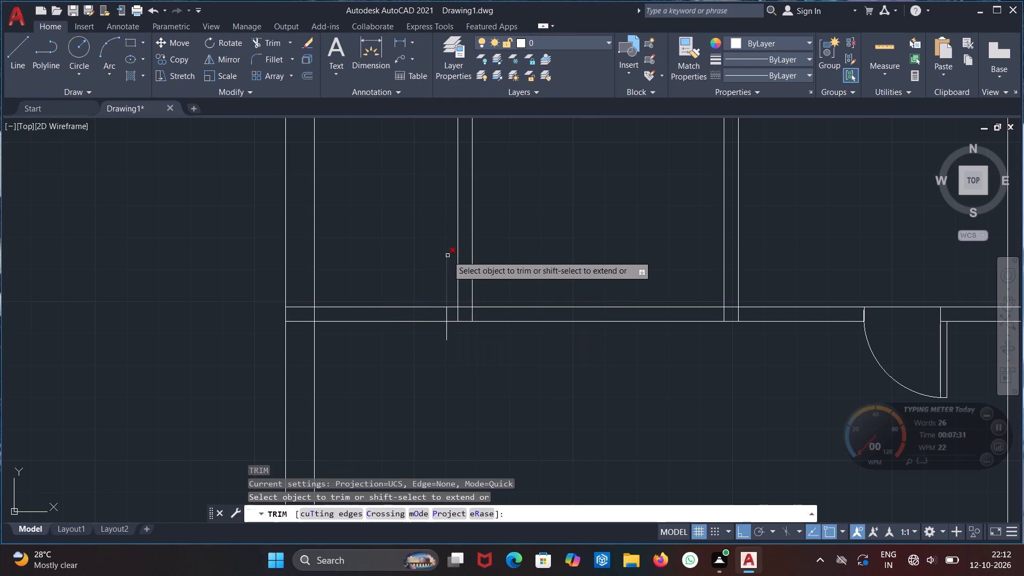
{"action": "left_click", "coordinate": [450, 257]}
{"action": "left_click", "coordinate": [439, 285]}
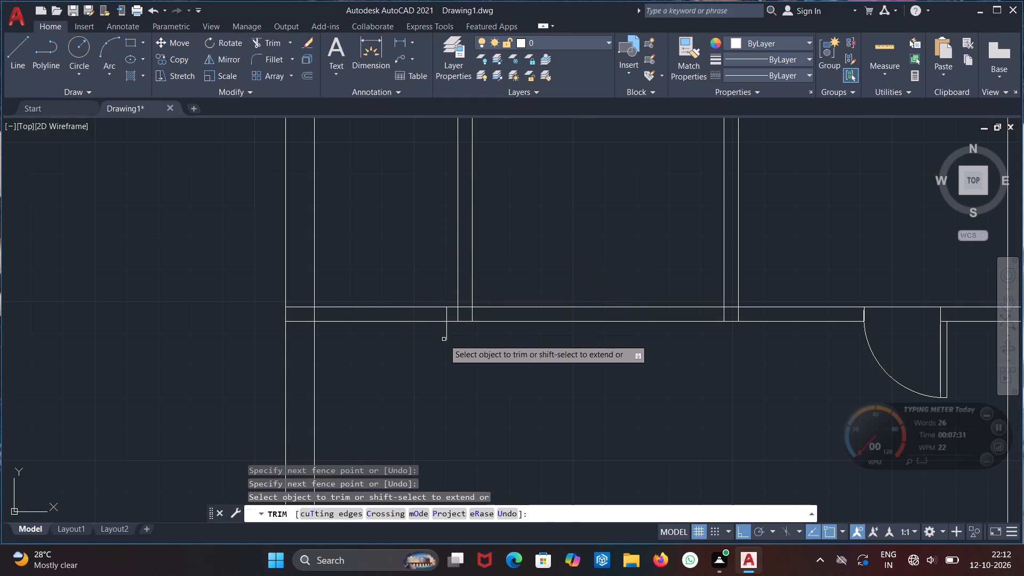
{"action": "left_click", "coordinate": [447, 333]}
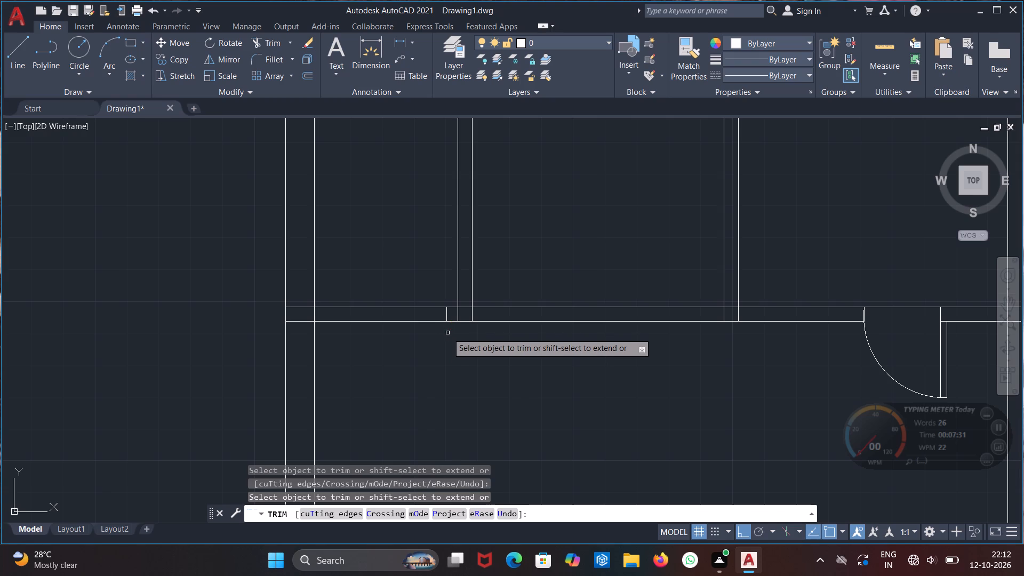
{"action": "key", "text": "Escape"}
Draw the door leaf from the jamb line's upper end: 2' up, 2" left, and down past the wall's lower line.
{"action": "key", "text": "l"}
{"action": "key", "text": "Return"}
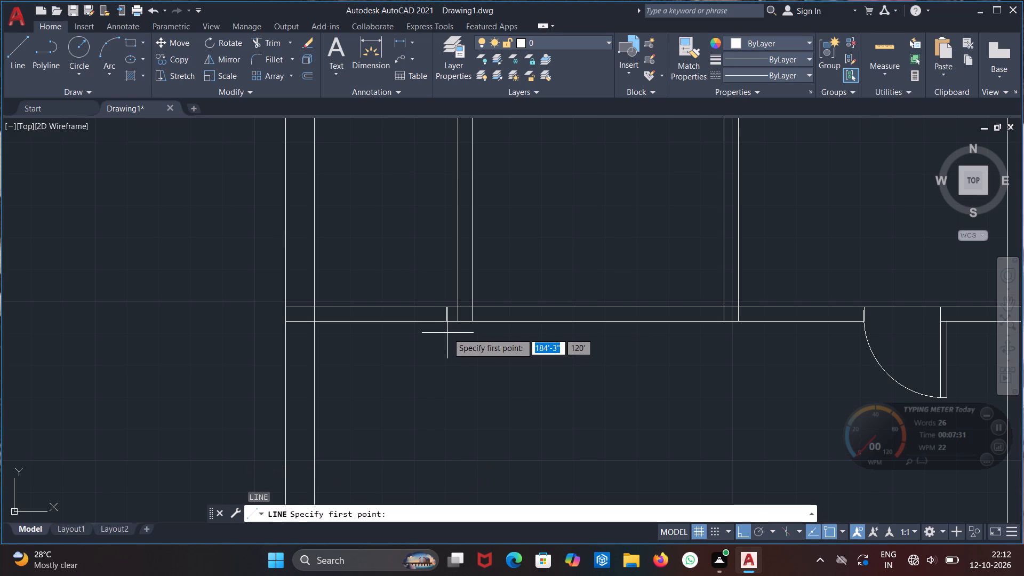
{"action": "left_click", "coordinate": [446, 304]}
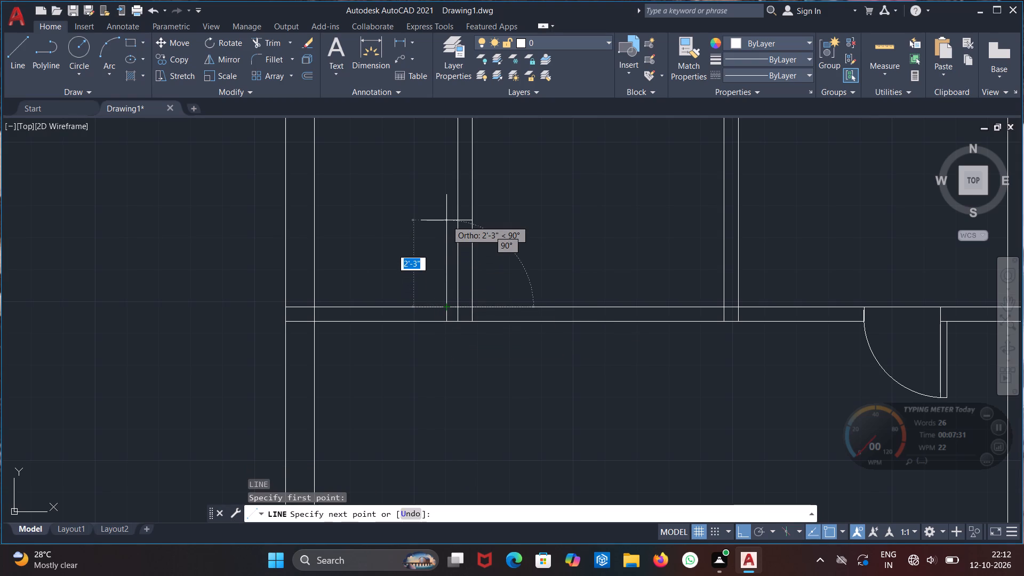
{"action": "type", "text": "2'"}
{"action": "key", "text": "Return"}
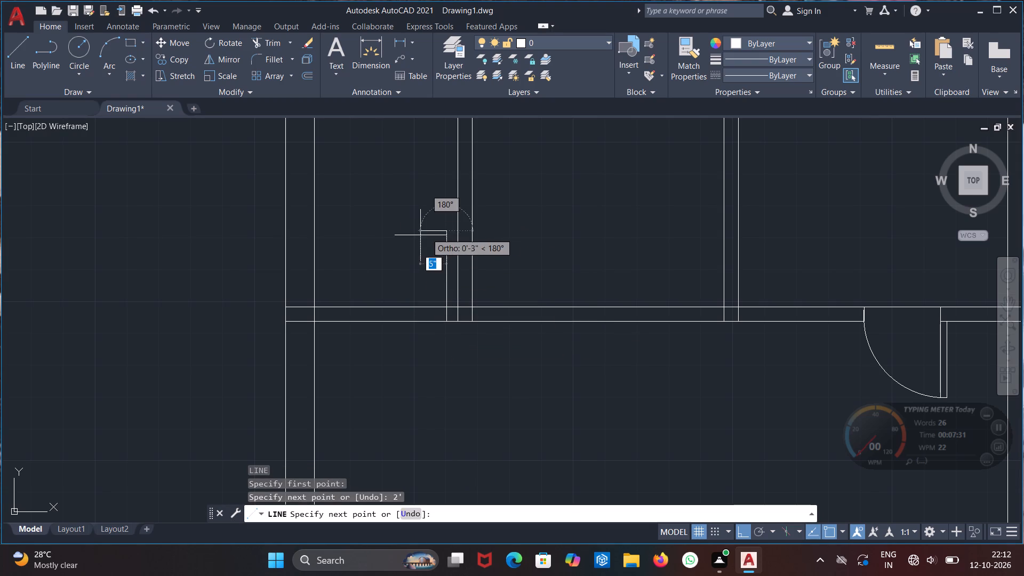
{"action": "type", "text": "2\""}
{"action": "key", "text": "Return"}
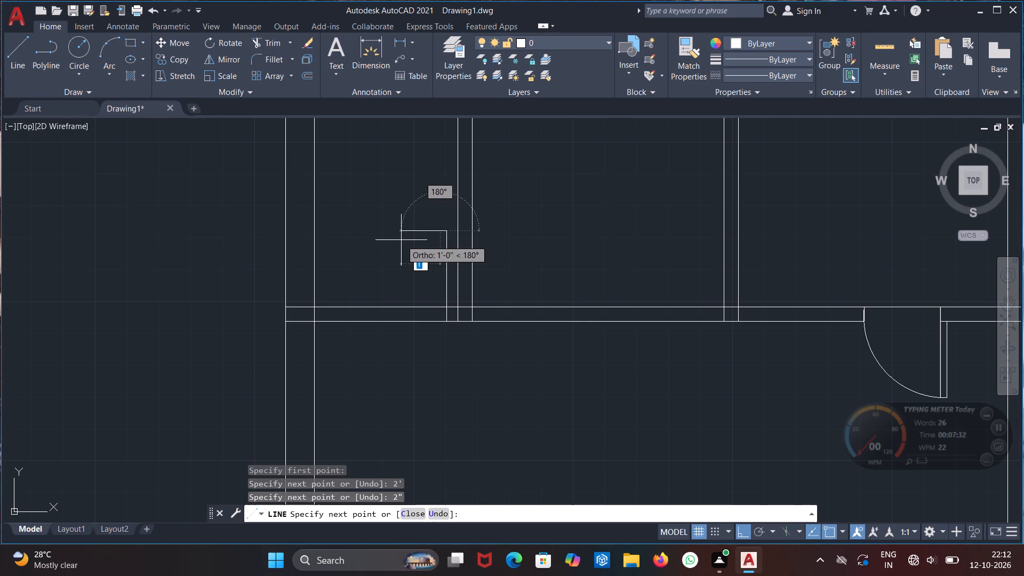
{"action": "left_click", "coordinate": [404, 388]}
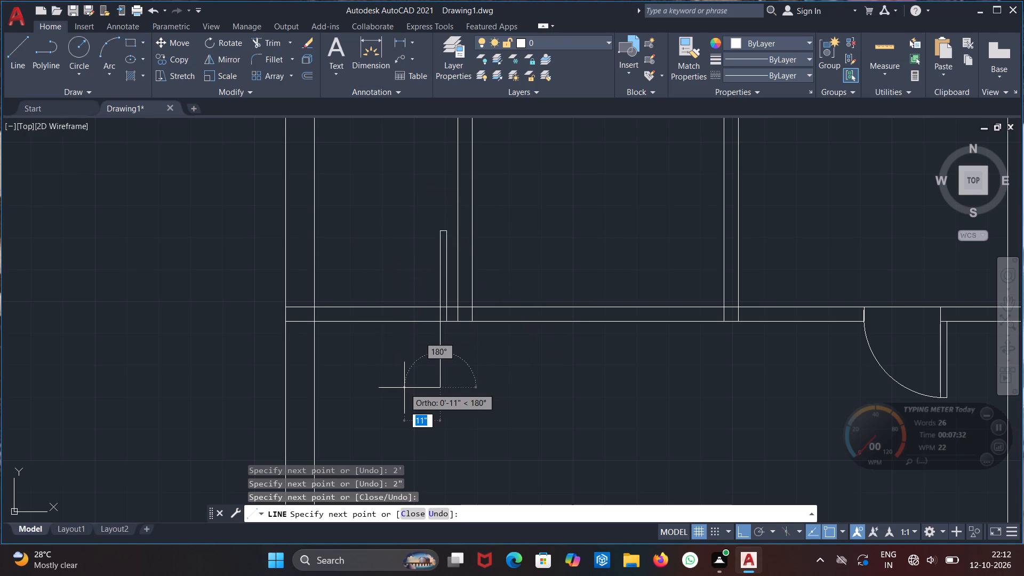
{"action": "key", "text": "Escape"}
Offset the leaf's long left line 2' to the left to mark the opening's other side.
{"action": "scroll", "coordinate": [435, 298], "scroll_direction": "up", "scroll_amount": 2}
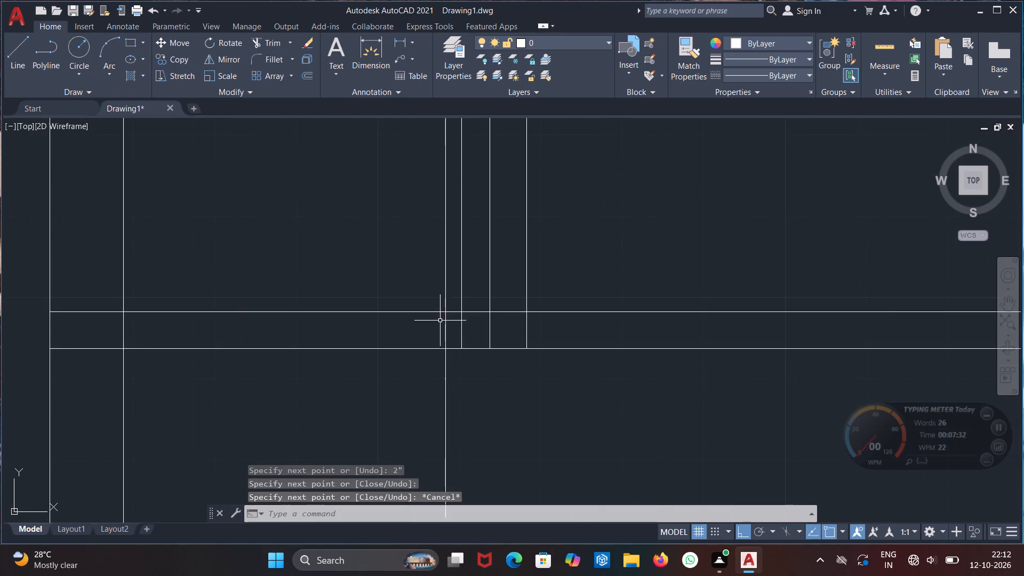
{"action": "scroll", "coordinate": [450, 343], "scroll_direction": "down", "scroll_amount": 2}
{"action": "scroll", "coordinate": [461, 386], "scroll_direction": "up", "scroll_amount": 1}
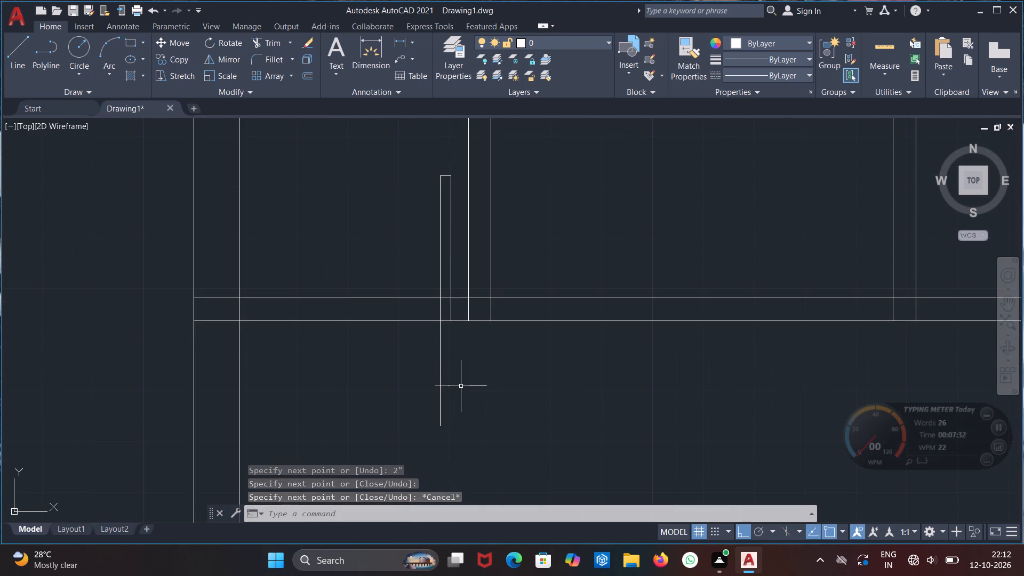
{"action": "key", "text": "Escape"}
{"action": "type", "text": "off"}
{"action": "key", "text": "Return"}
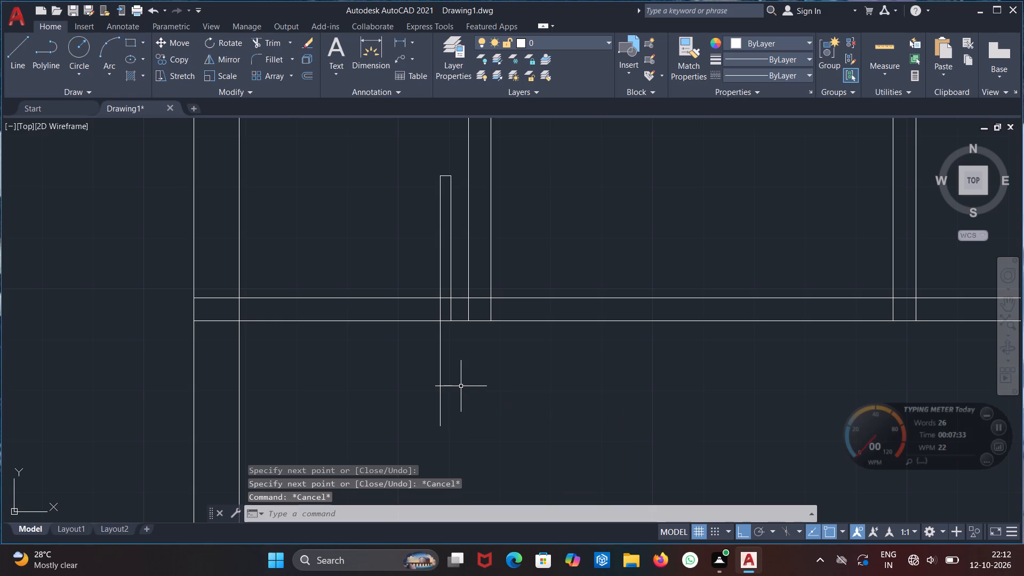
{"action": "key", "text": "Return"}
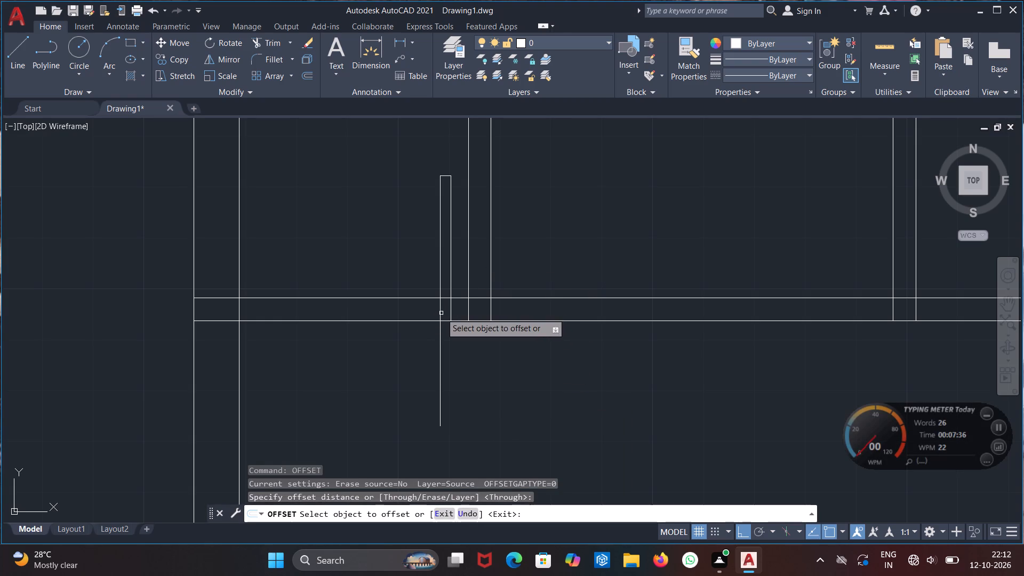
{"action": "left_click", "coordinate": [441, 313]}
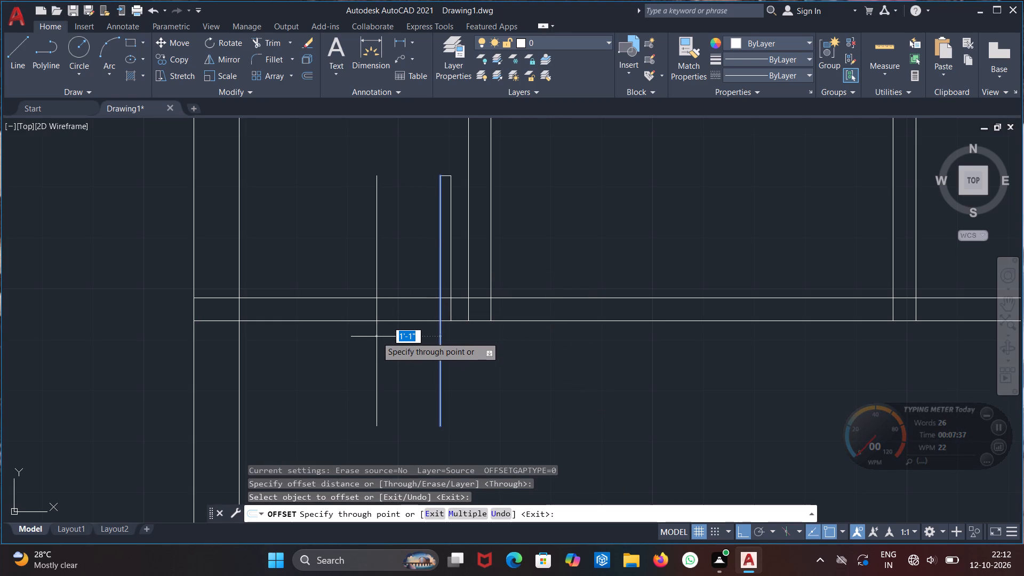
{"action": "key", "text": "2"}
{"action": "key", "text": "apostrophe"}
{"action": "key", "text": "Return"}
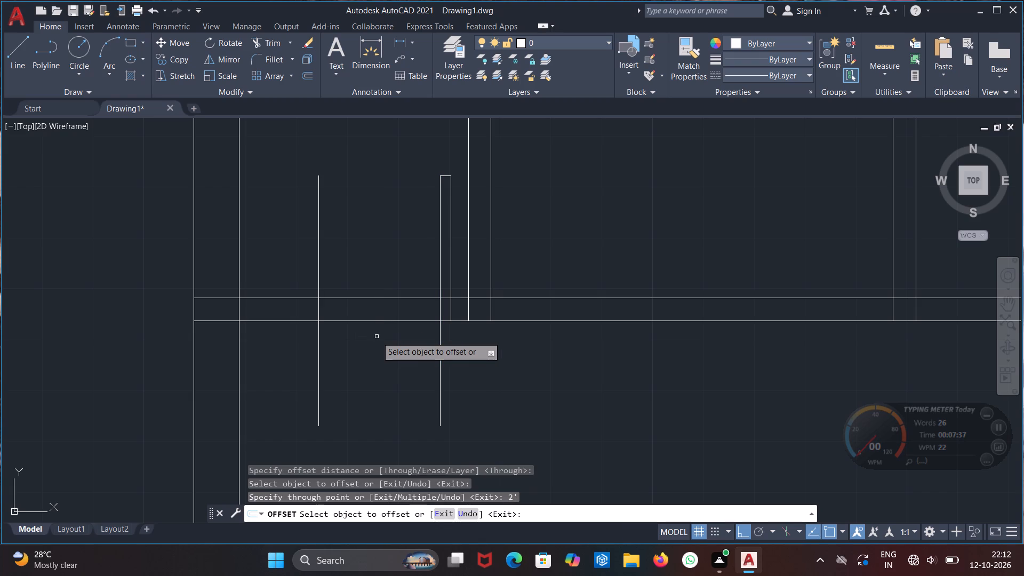
{"action": "key", "text": "Escape"}
Trim both long vertical lines below the wall and the offset line above it, leaving the opening line within the wall.
{"action": "type", "text": "tr"}
{"action": "key", "text": "Escape"}
{"action": "key", "text": "Escape"}
{"action": "type", "text": "tr"}
{"action": "key", "text": "Return"}
{"action": "left_click_drag", "start_coordinate": [298, 390], "coordinate": [507, 383]}
{"action": "left_click_drag", "start_coordinate": [344, 239], "coordinate": [298, 265]}
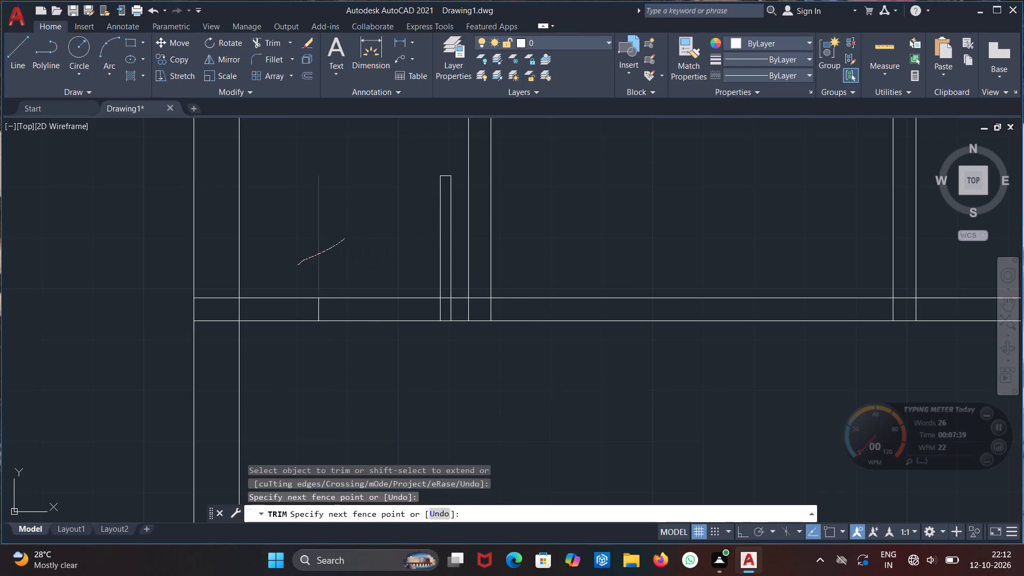
{"action": "key", "text": "Escape"}
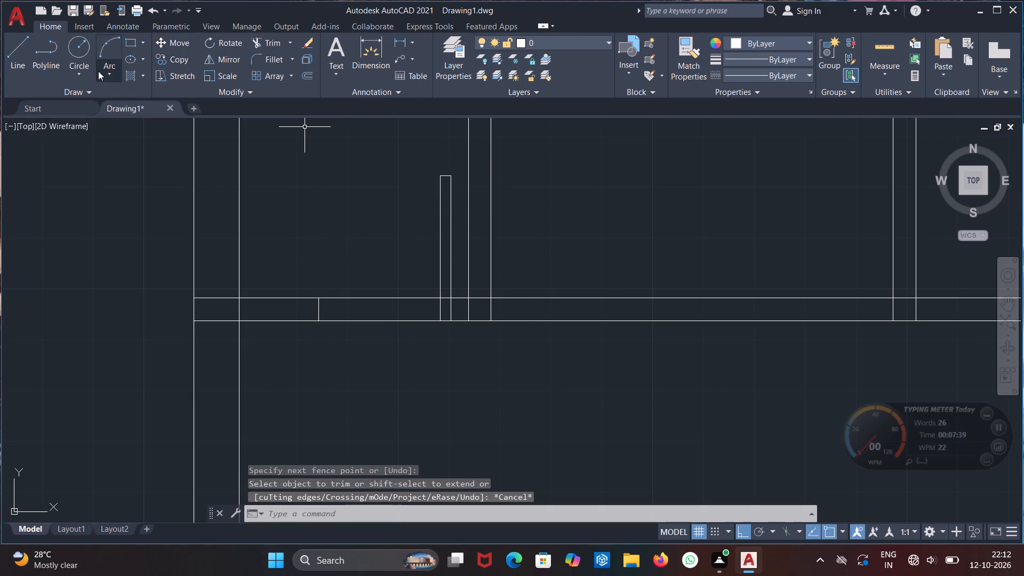
Draw a three-point arc from the opening line's upper end through the leaf's top-left corner, ending right of the partition.
{"action": "left_click", "coordinate": [98, 71]}
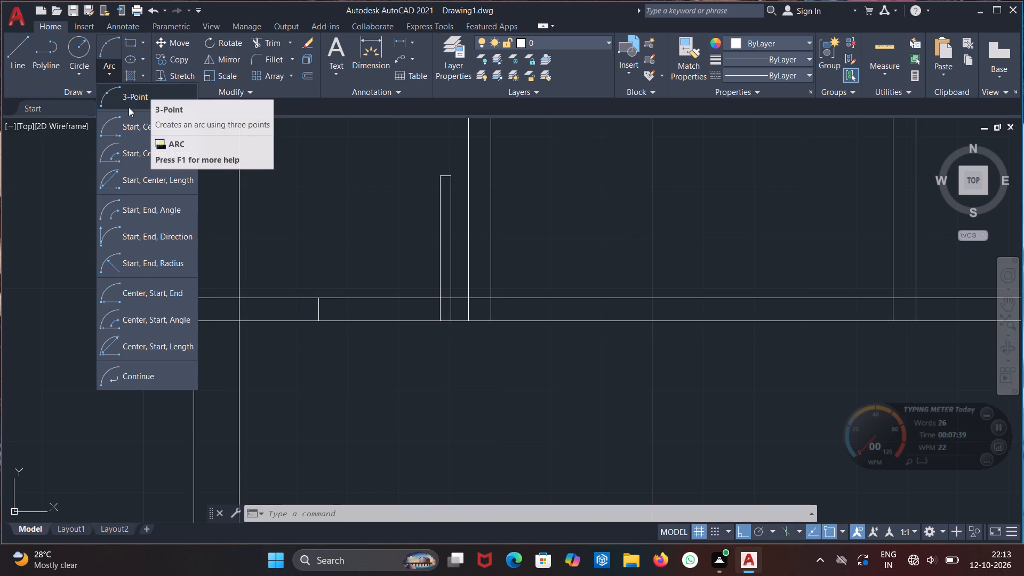
{"action": "left_click", "coordinate": [124, 90]}
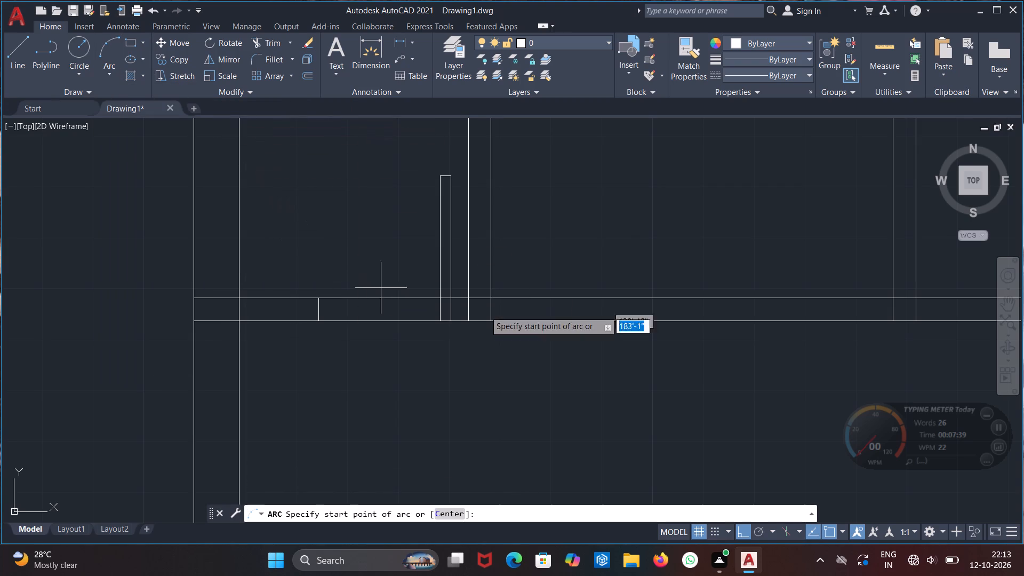
{"action": "left_click", "coordinate": [315, 297]}
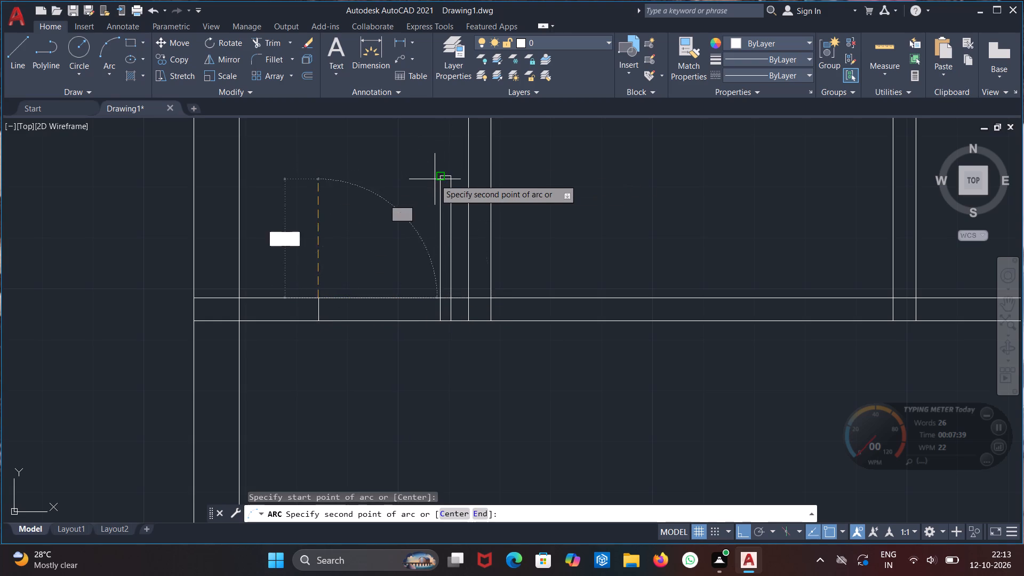
{"action": "left_click", "coordinate": [439, 179]}
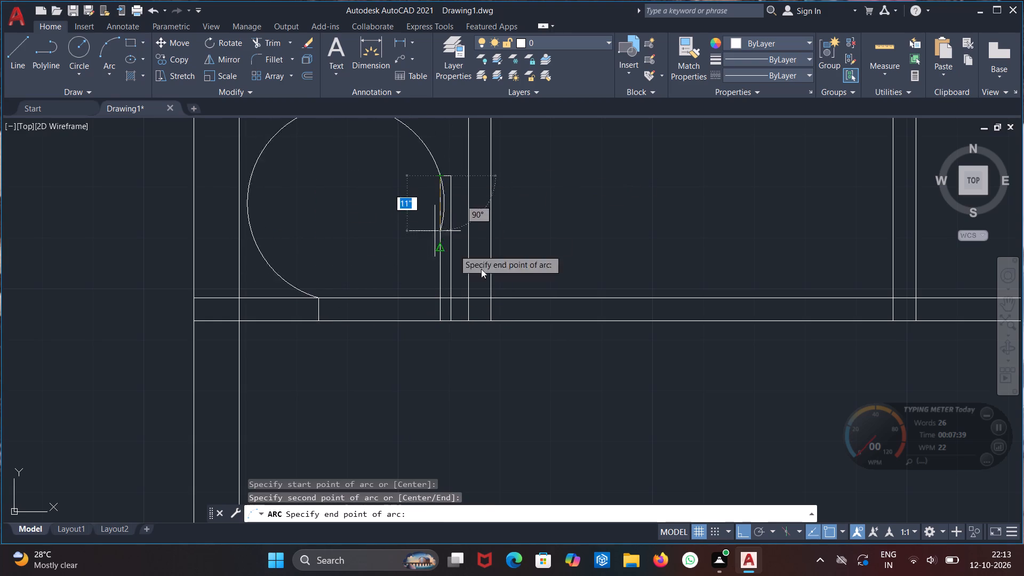
{"action": "left_click", "coordinate": [654, 387]}
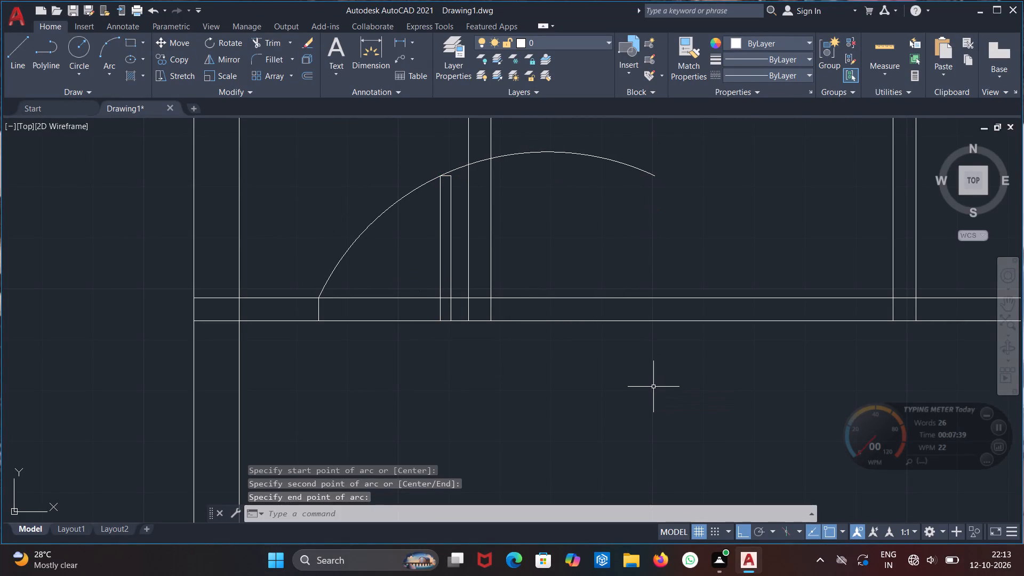
Trim the arc beyond the leaf's top-left corner, including the pieces before, inside and past the leftmost partition.
{"action": "key", "text": "Escape"}
{"action": "type", "text": "tr"}
{"action": "key", "text": "Return"}
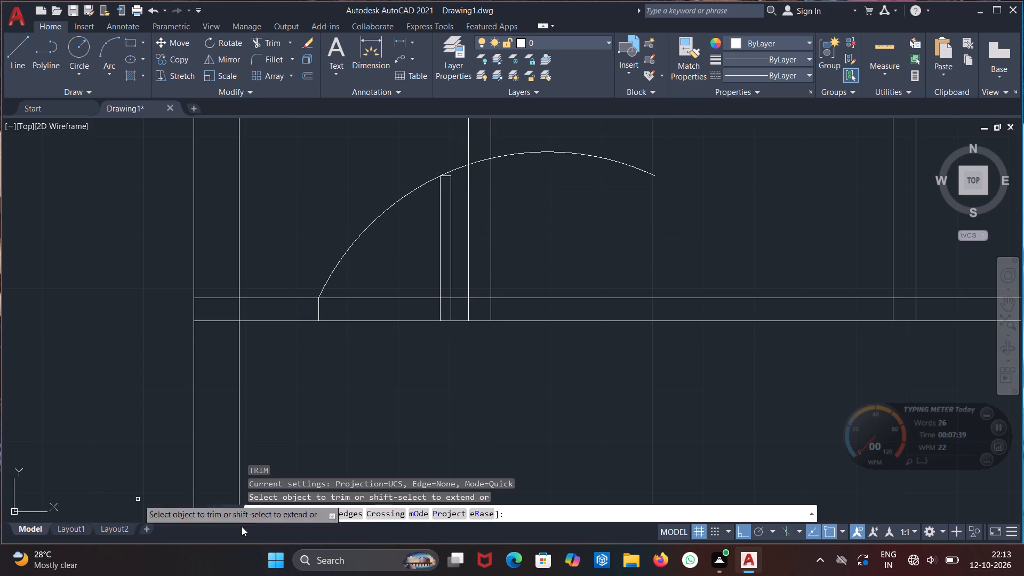
{"action": "left_click_drag", "start_coordinate": [596, 148], "coordinate": [552, 220]}
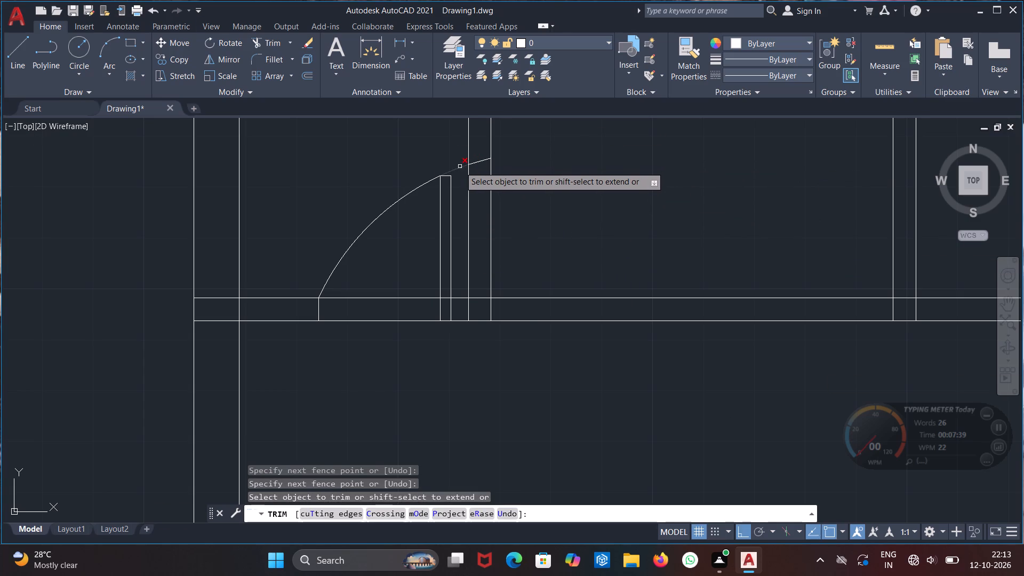
{"action": "left_click", "coordinate": [460, 166]}
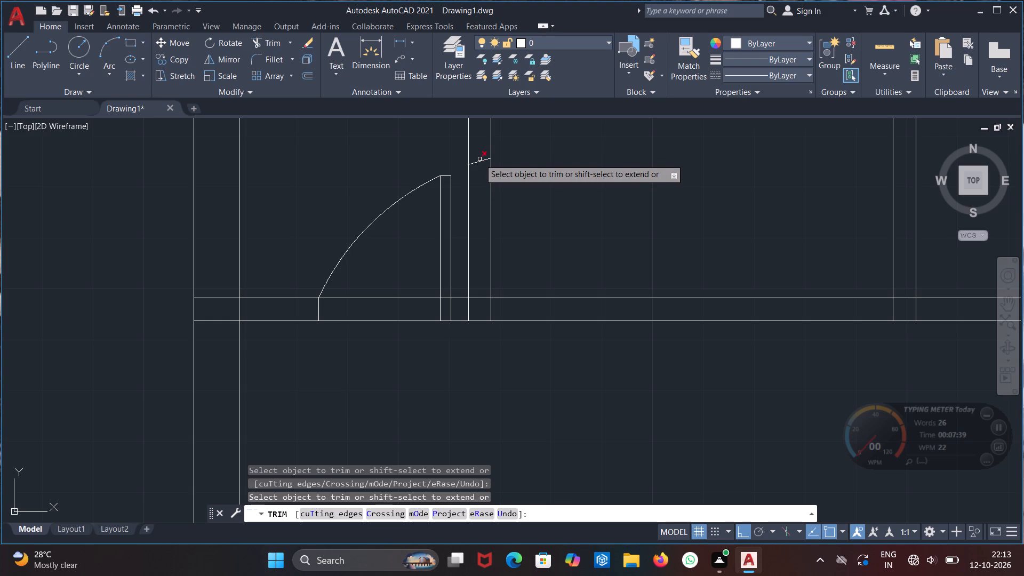
{"action": "left_click", "coordinate": [479, 161]}
{"action": "scroll", "coordinate": [449, 299], "scroll_direction": "down", "scroll_amount": 3}
{"action": "middle_click_drag", "start_coordinate": [467, 369], "coordinate": [441, 337]}
{"action": "key", "text": "Escape"}
{"action": "key", "text": "Escape"}
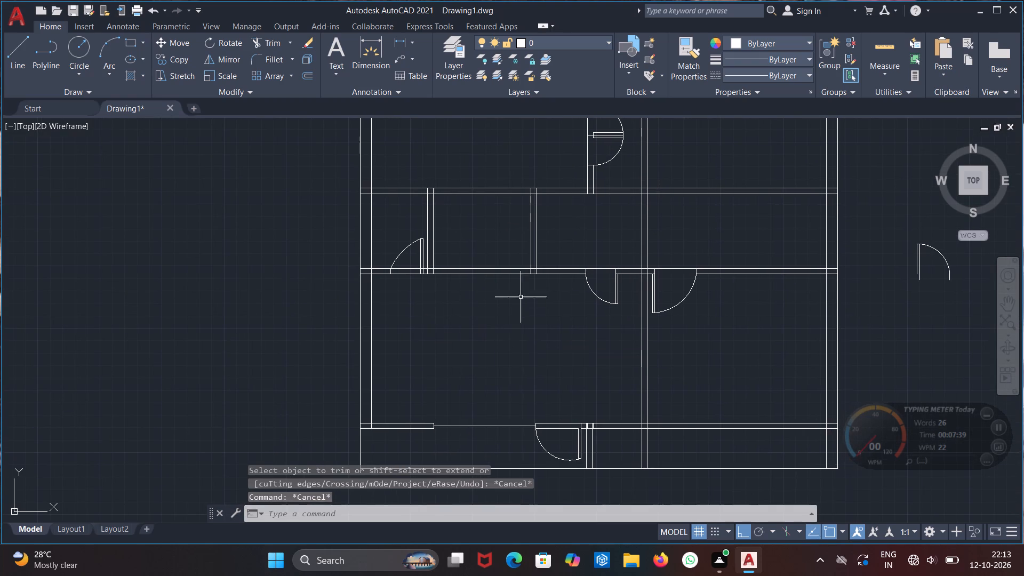
Draw a horizontal line across the next interior partition to the right, slightly above the horizontal wall.
{"action": "scroll", "coordinate": [510, 240], "scroll_direction": "up", "scroll_amount": 2}
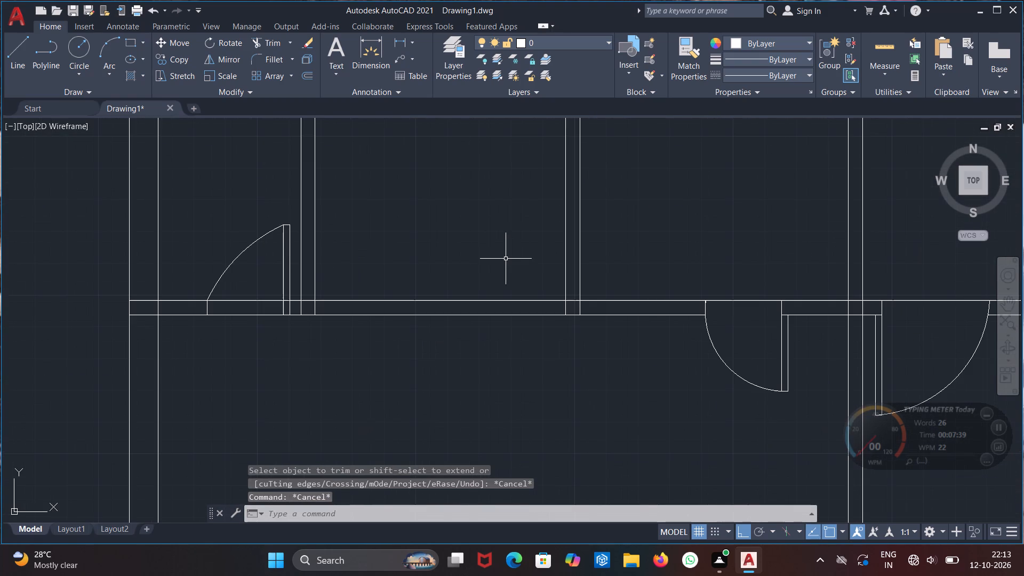
{"action": "key", "text": "l"}
{"action": "key", "text": "Return"}
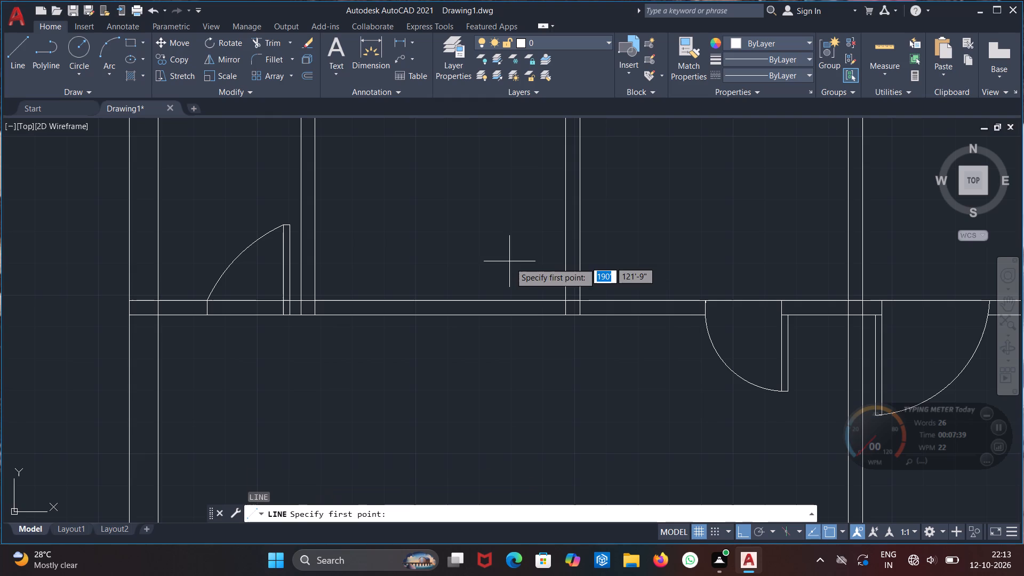
{"action": "left_click_drag", "start_coordinate": [548, 286], "coordinate": [553, 283]}
{"action": "left_click", "coordinate": [655, 285]}
{"action": "key", "text": "Escape"}
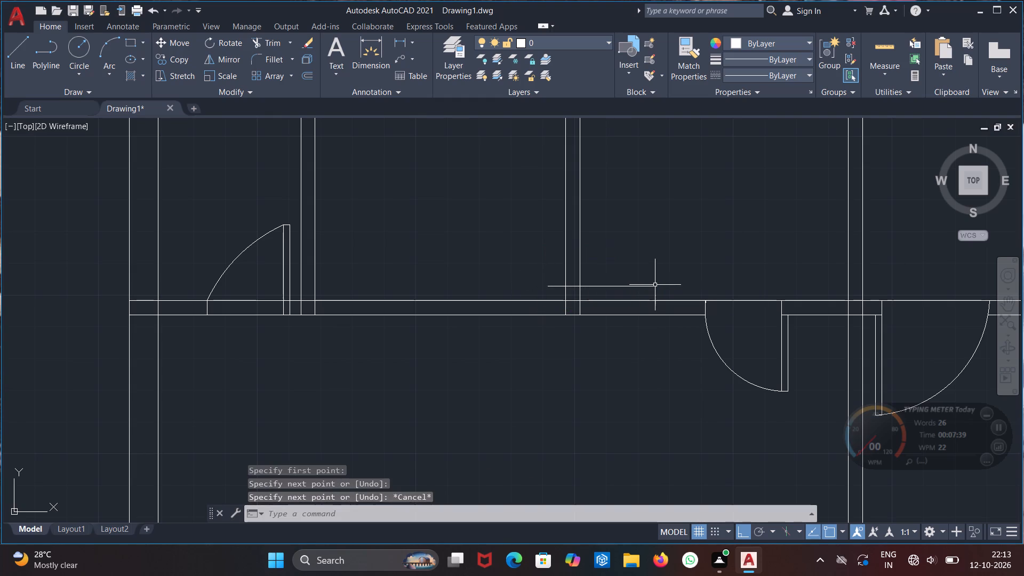
Trim the horizontal line on both sides of the partition, keeping only the piece within the partition's thickness.
{"action": "type", "text": "tr"}
{"action": "key", "text": "Return"}
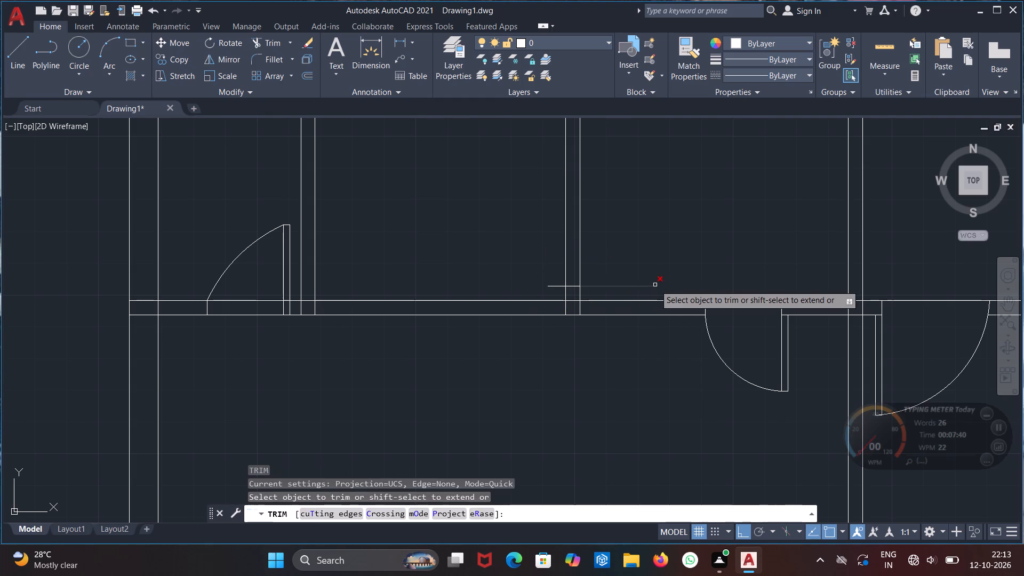
{"action": "left_click", "coordinate": [655, 285]}
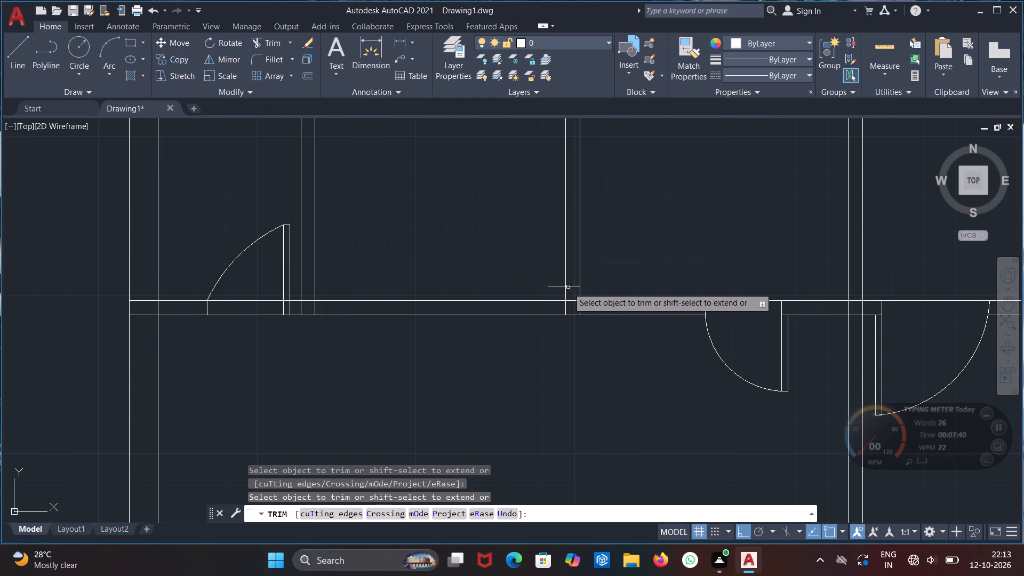
{"action": "left_click", "coordinate": [553, 287]}
{"action": "key", "text": "Escape"}
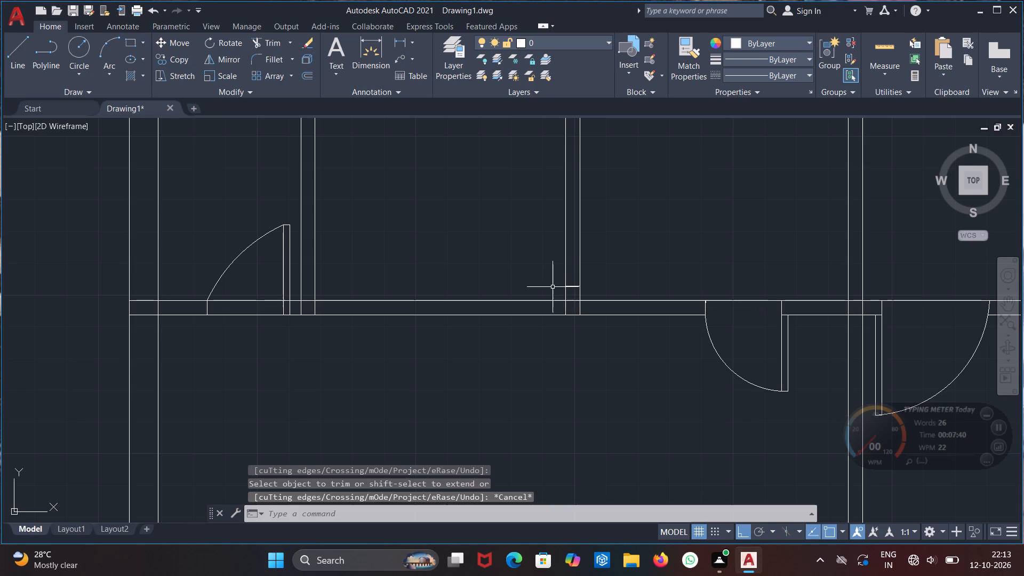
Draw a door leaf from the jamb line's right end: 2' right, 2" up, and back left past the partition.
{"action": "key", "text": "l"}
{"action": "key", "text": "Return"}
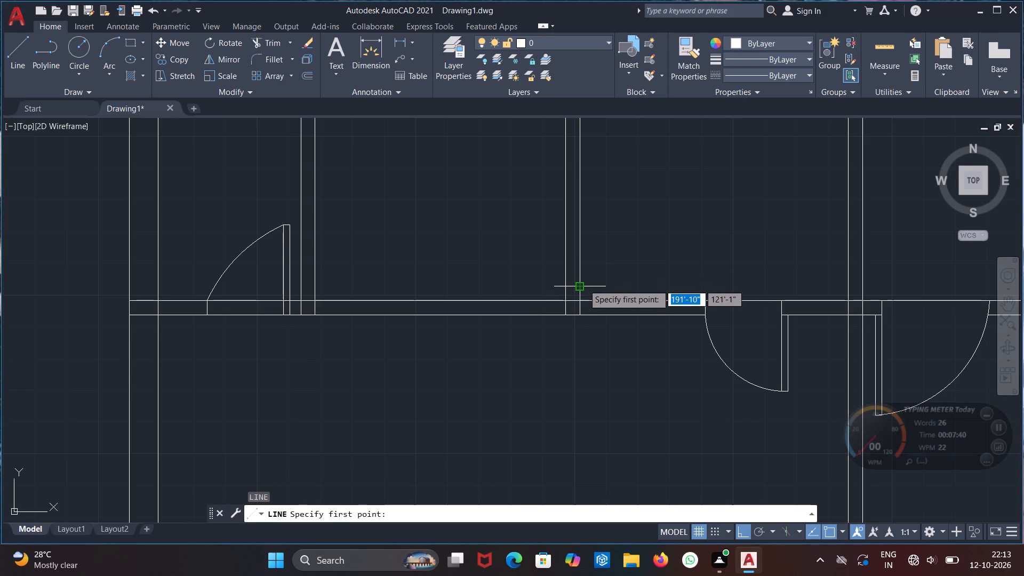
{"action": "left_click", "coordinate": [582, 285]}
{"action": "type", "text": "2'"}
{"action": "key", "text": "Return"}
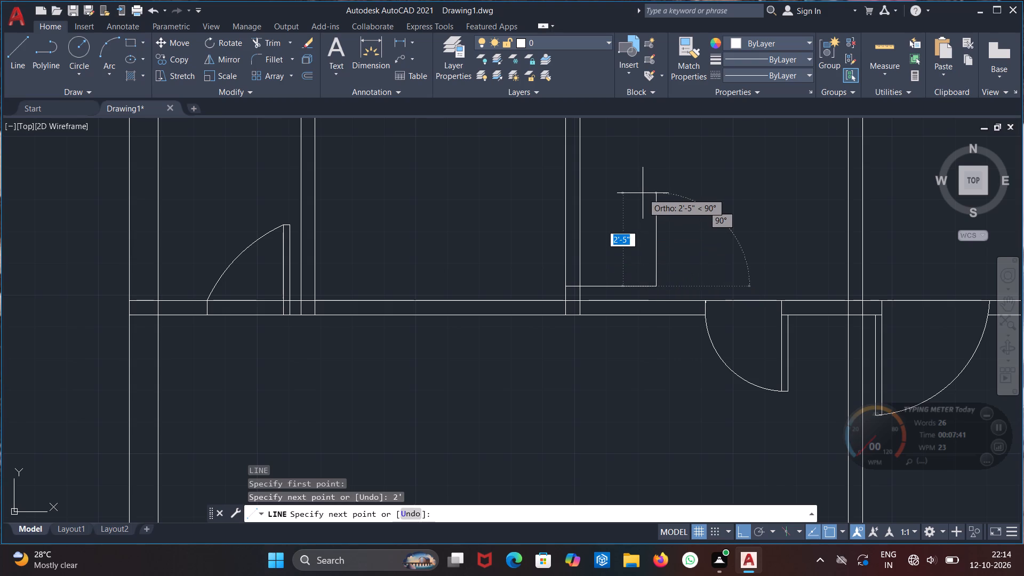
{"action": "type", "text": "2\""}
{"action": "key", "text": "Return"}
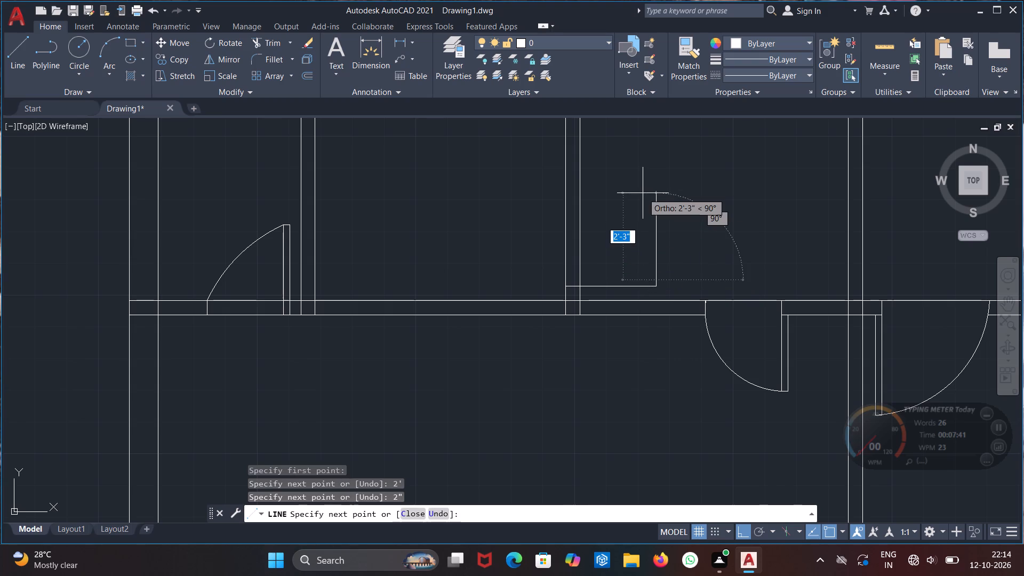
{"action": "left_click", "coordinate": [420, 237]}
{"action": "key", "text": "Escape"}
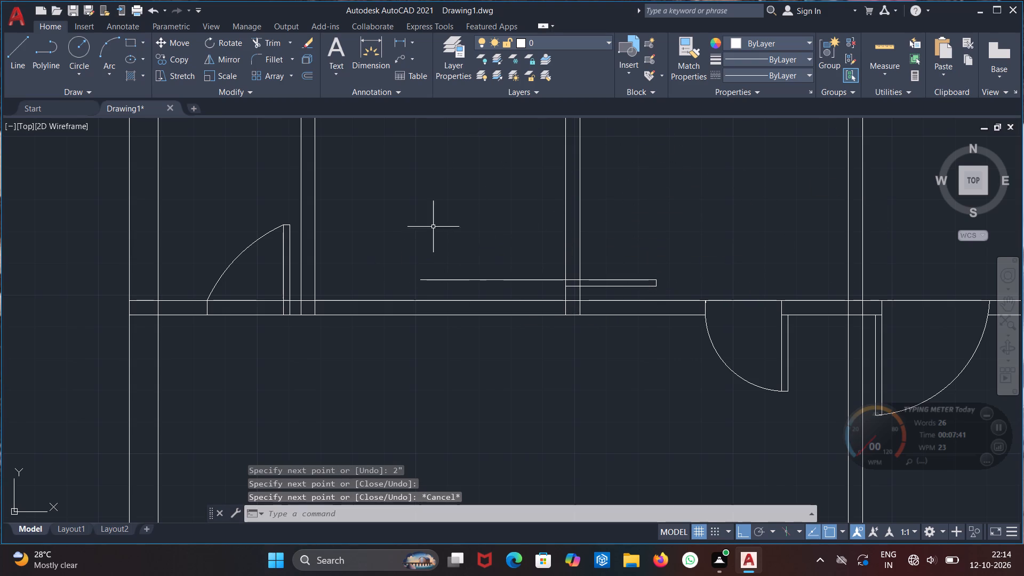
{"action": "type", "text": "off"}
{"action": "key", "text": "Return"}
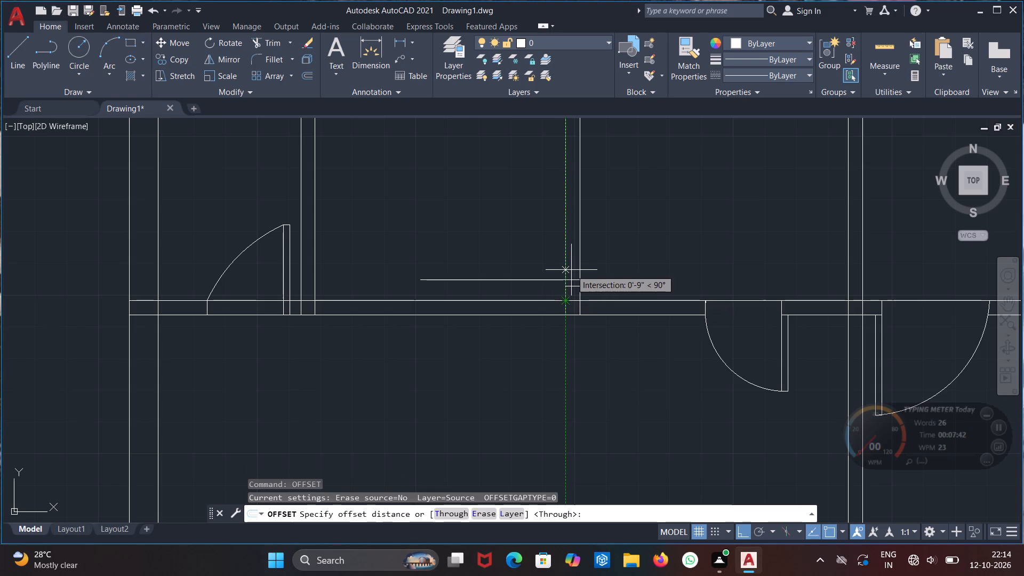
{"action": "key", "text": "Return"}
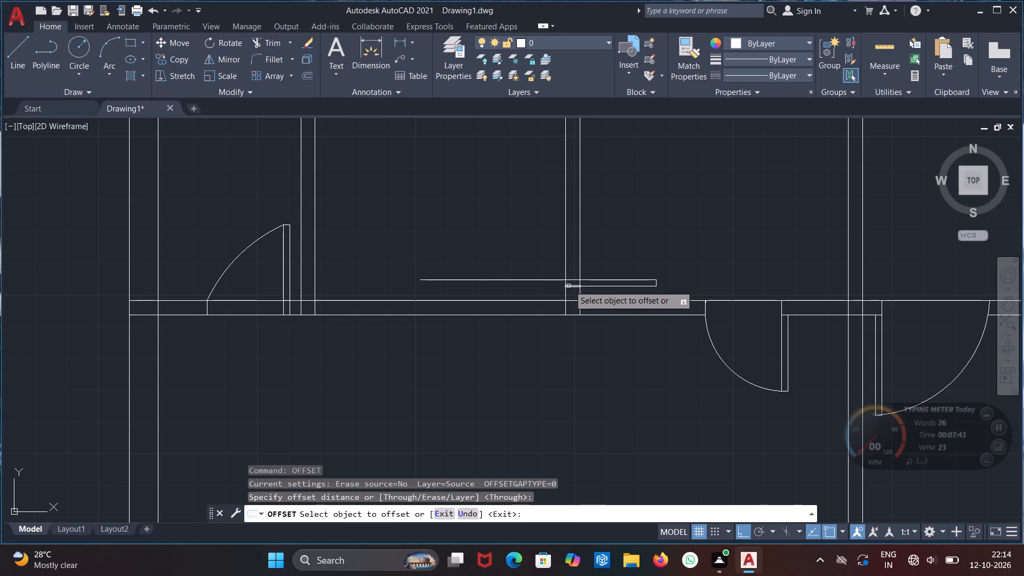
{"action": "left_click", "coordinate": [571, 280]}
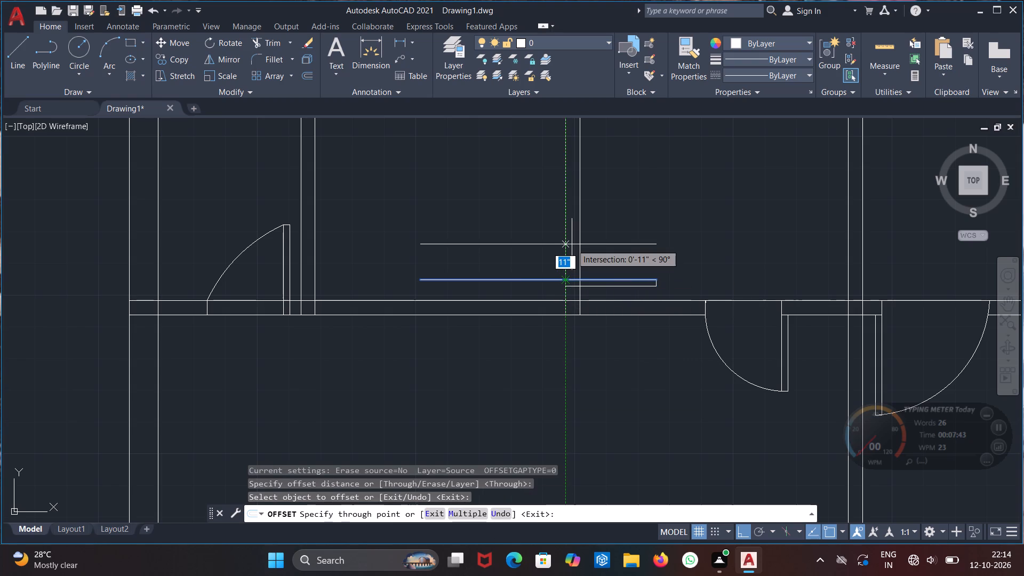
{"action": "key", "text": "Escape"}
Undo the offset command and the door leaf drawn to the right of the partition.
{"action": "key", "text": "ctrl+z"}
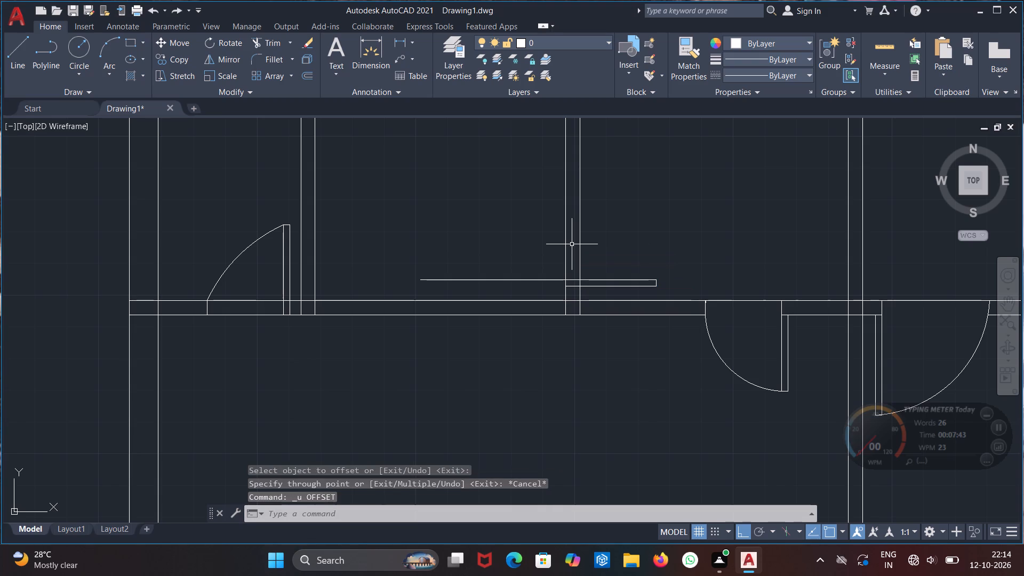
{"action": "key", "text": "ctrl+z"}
Draw the door leaf from the jamb line's left end: 2' left, 2" up, and back right past the partition.
{"action": "key", "text": "l"}
{"action": "key", "text": "Return"}
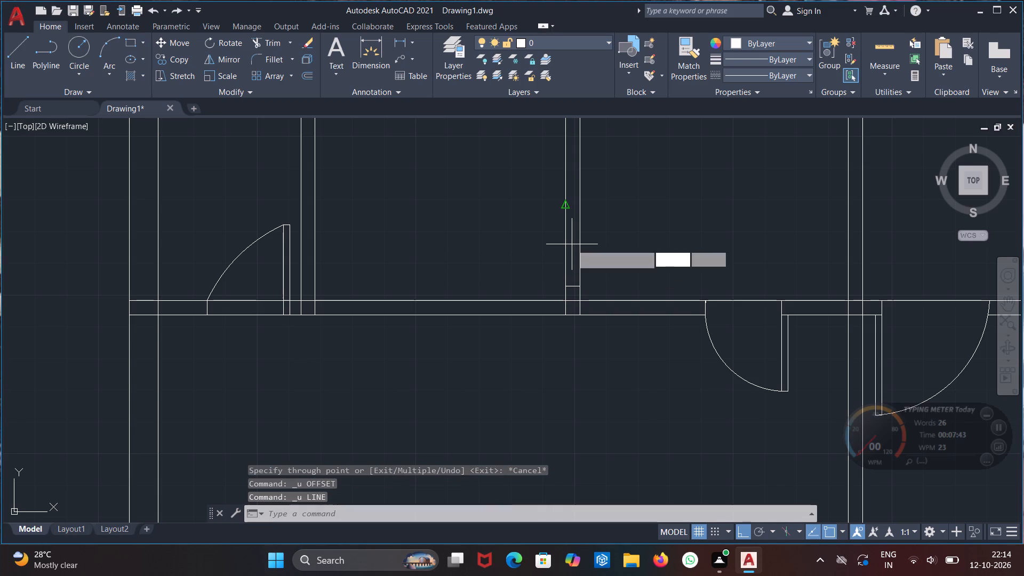
{"action": "left_click", "coordinate": [566, 287]}
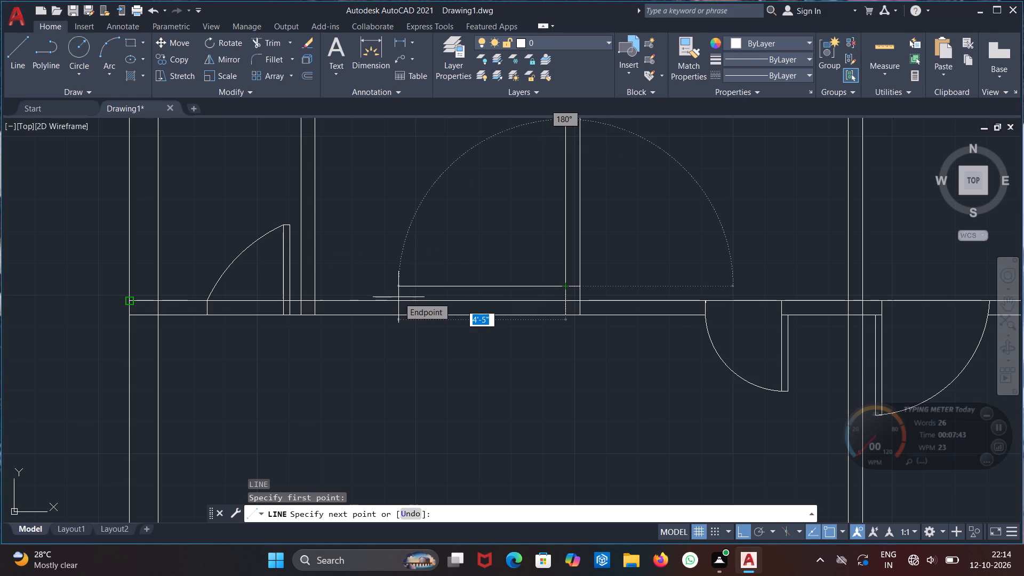
{"action": "type", "text": "2'"}
{"action": "key", "text": "Return"}
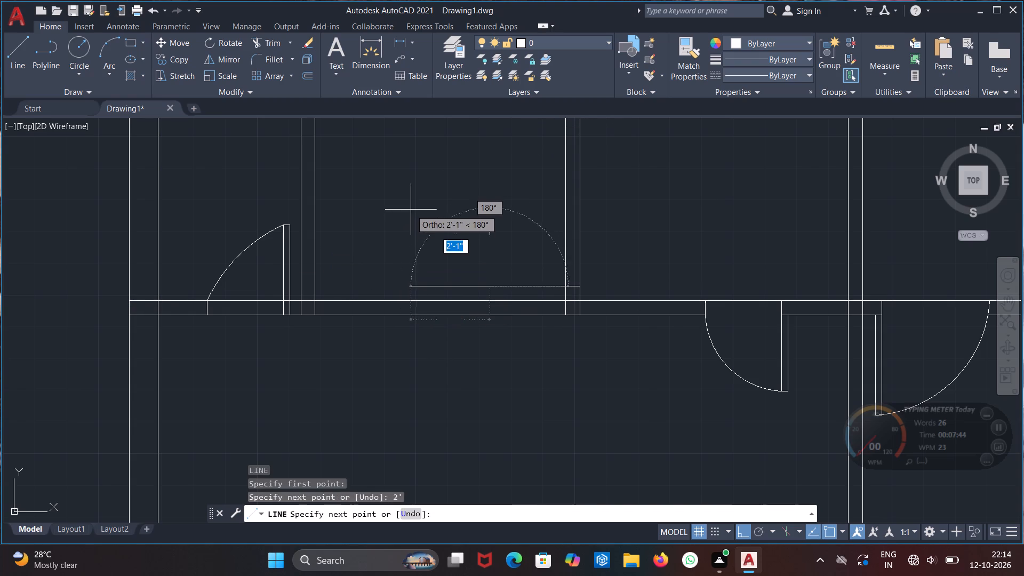
{"action": "type", "text": "2\""}
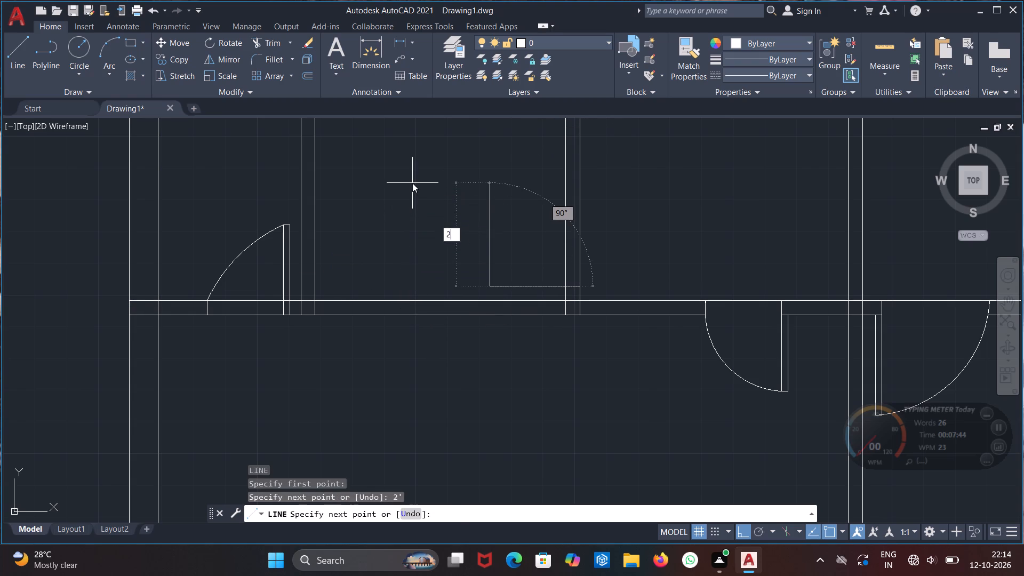
{"action": "key", "text": "Return"}
{"action": "left_click", "coordinate": [653, 240]}
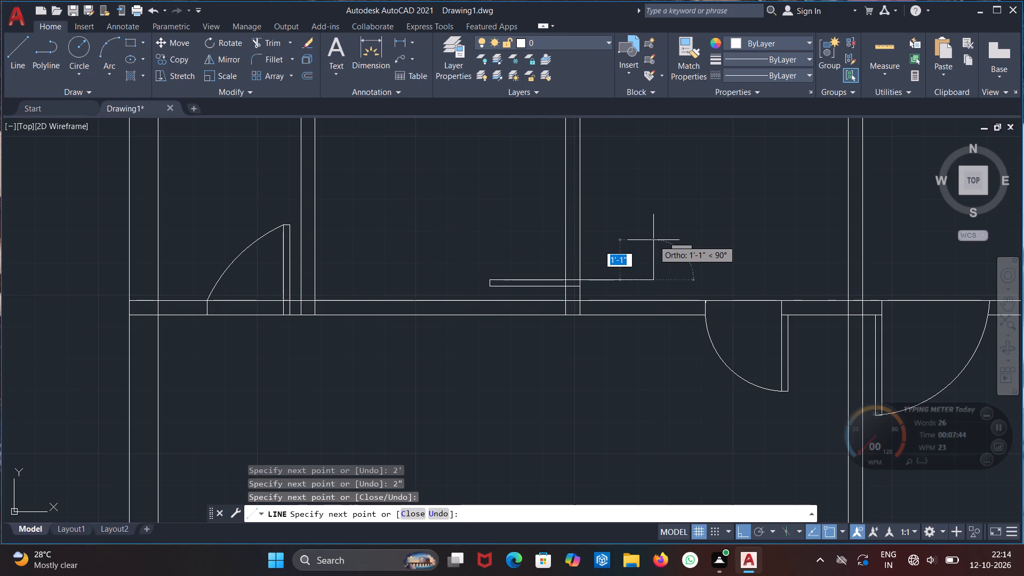
{"action": "key", "text": "Escape"}
Offset the leaf's long upper line 2' upward to mark the opening's other side.
{"action": "type", "text": "off"}
{"action": "key", "text": "Return"}
{"action": "key", "text": "Return"}
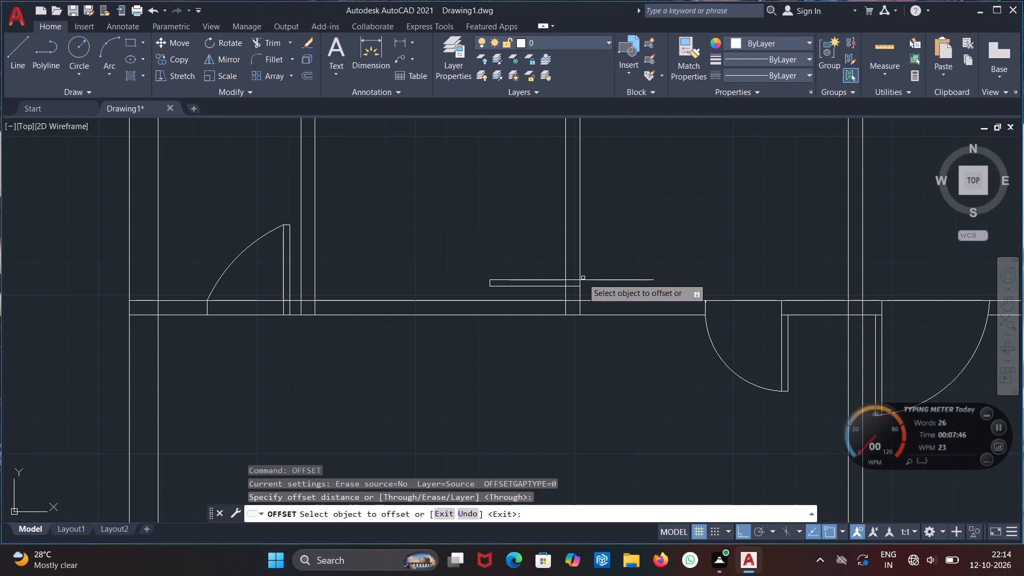
{"action": "left_click", "coordinate": [575, 279]}
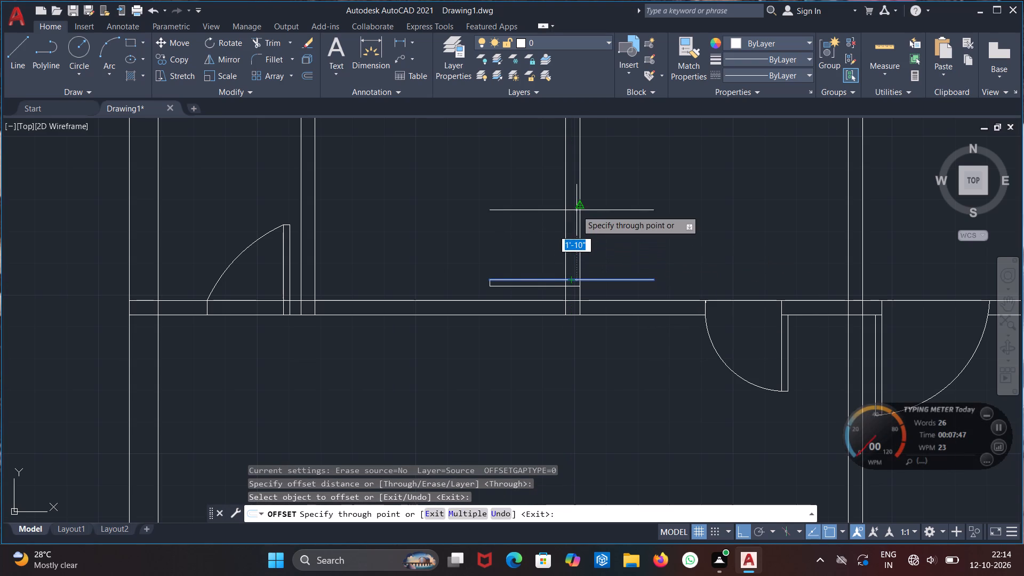
{"action": "type", "text": "2'"}
{"action": "key", "text": "Return"}
{"action": "key", "text": "Escape"}
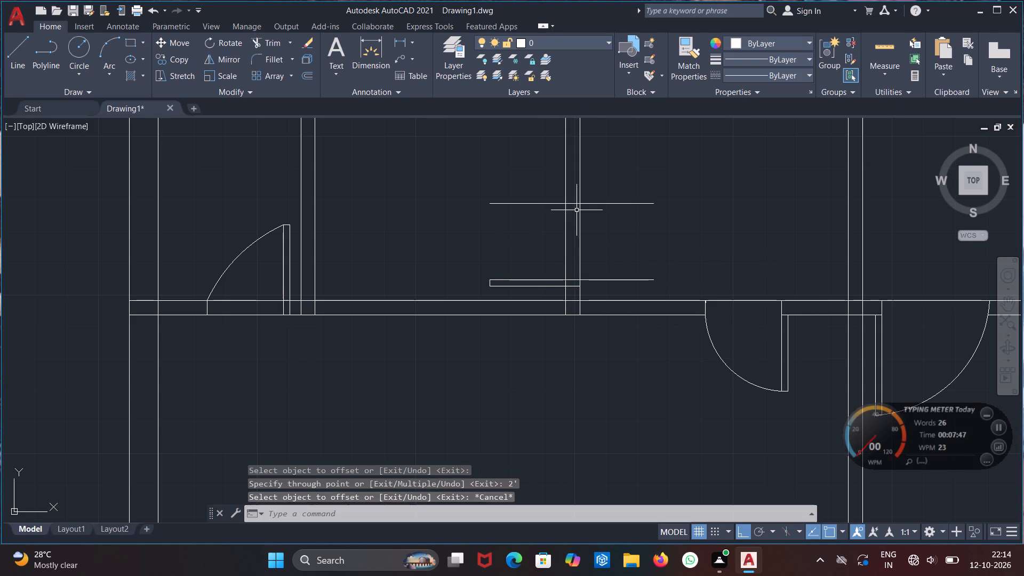
Trim the offset line on both sides of the partition and the leaf's upper line beyond its right face.
{"action": "type", "text": "tr"}
{"action": "key", "text": "Return"}
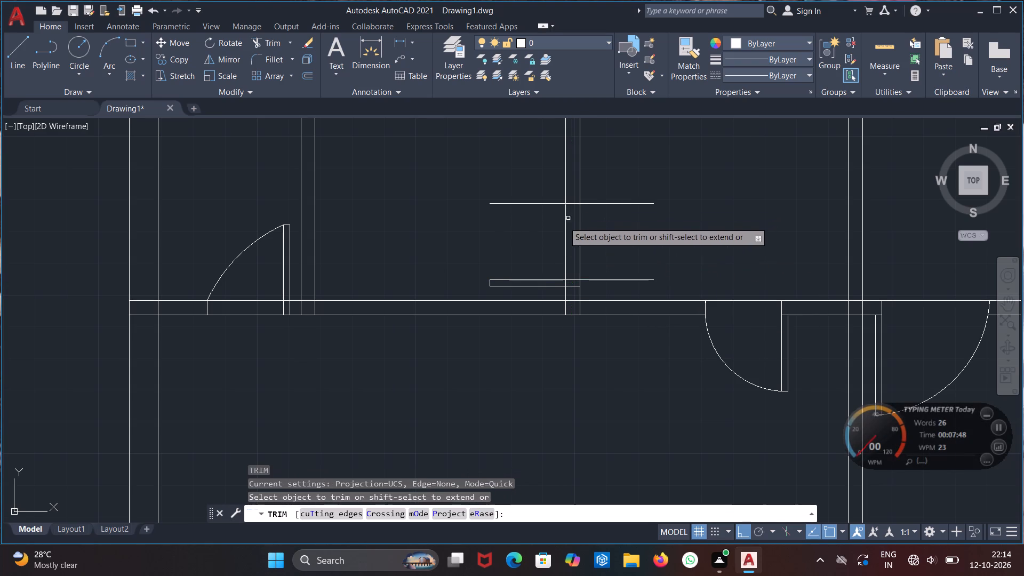
{"action": "left_click_drag", "start_coordinate": [527, 181], "coordinate": [521, 243]}
{"action": "left_click_drag", "start_coordinate": [611, 169], "coordinate": [618, 269]}
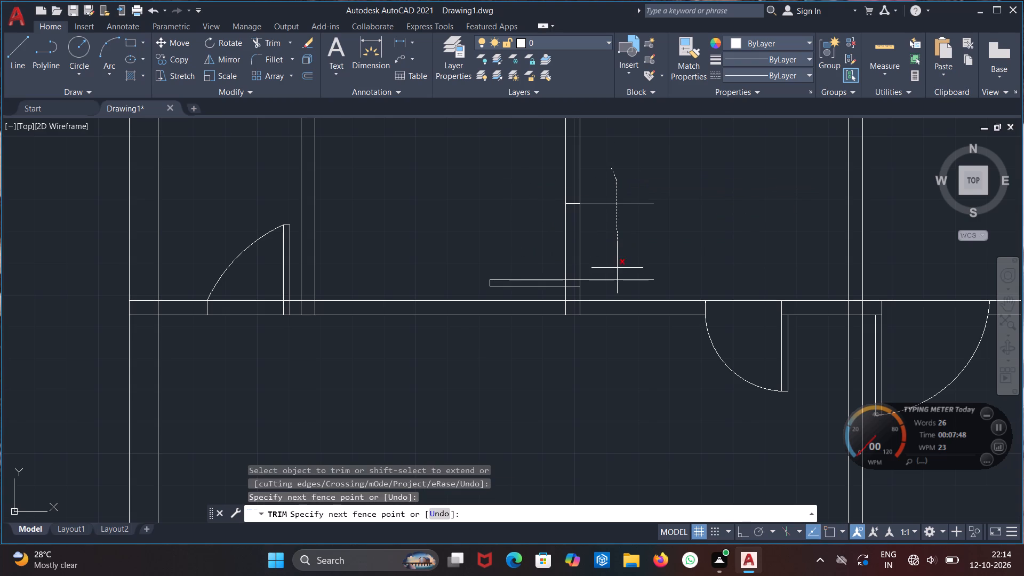
{"action": "left_click_drag", "start_coordinate": [618, 269], "coordinate": [619, 285]}
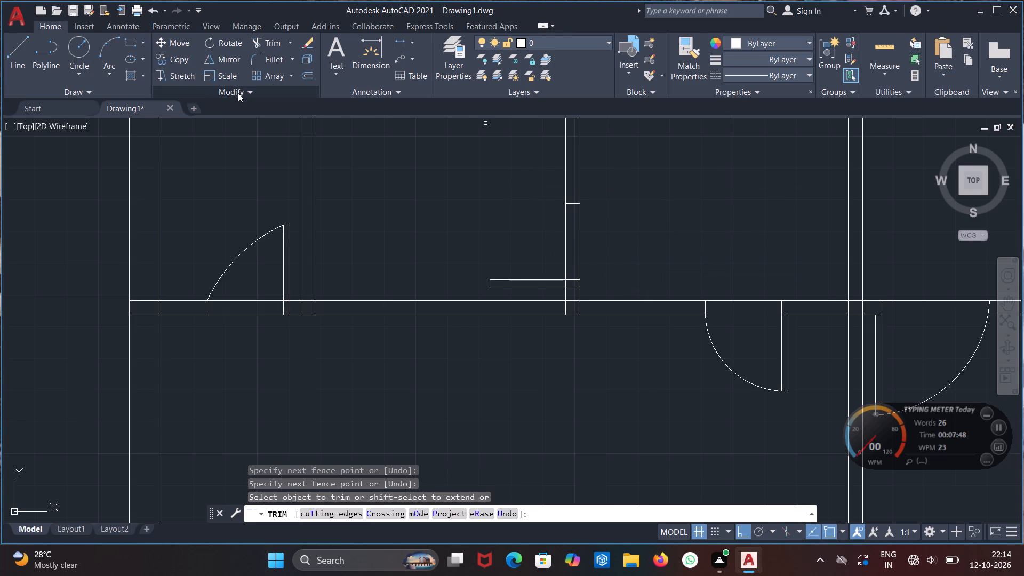
Draw a three-point arc from the opening's upper jamb through the leaf's outer corner, ending just below the horizontal wall.
{"action": "left_click", "coordinate": [114, 76]}
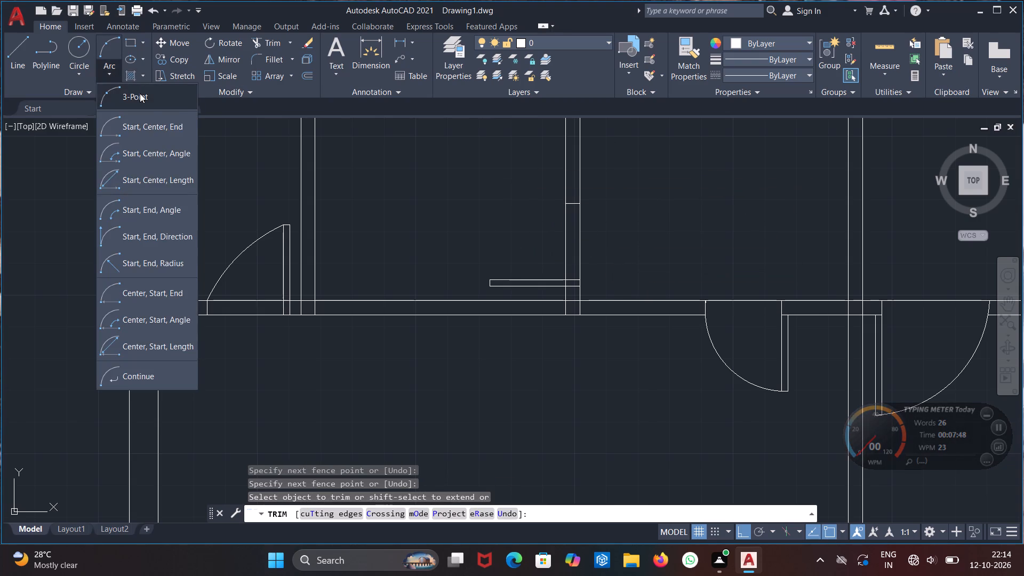
{"action": "left_click", "coordinate": [140, 93]}
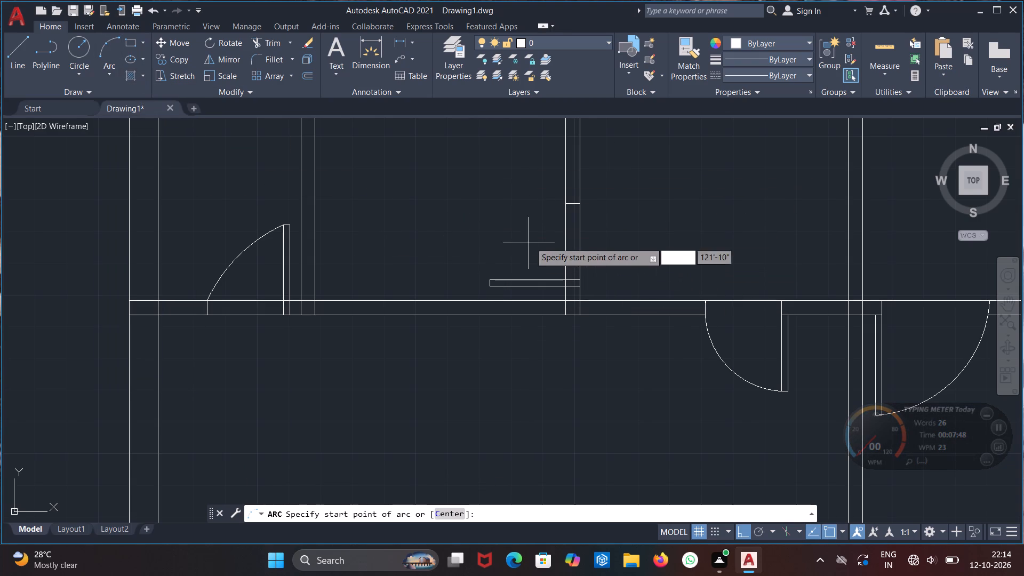
{"action": "left_click", "coordinate": [567, 198]}
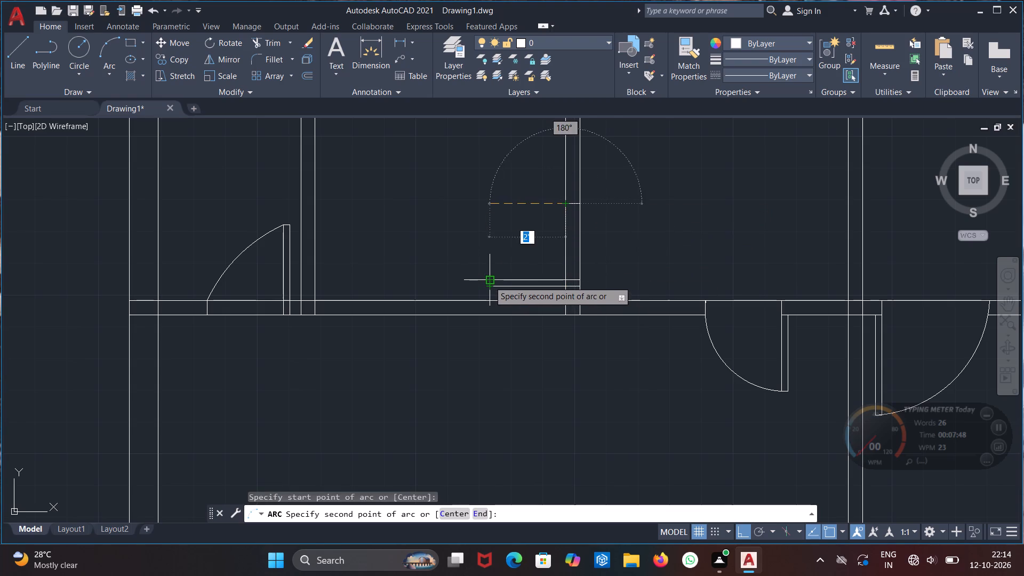
{"action": "left_click", "coordinate": [489, 281]}
{"action": "left_click", "coordinate": [486, 328]}
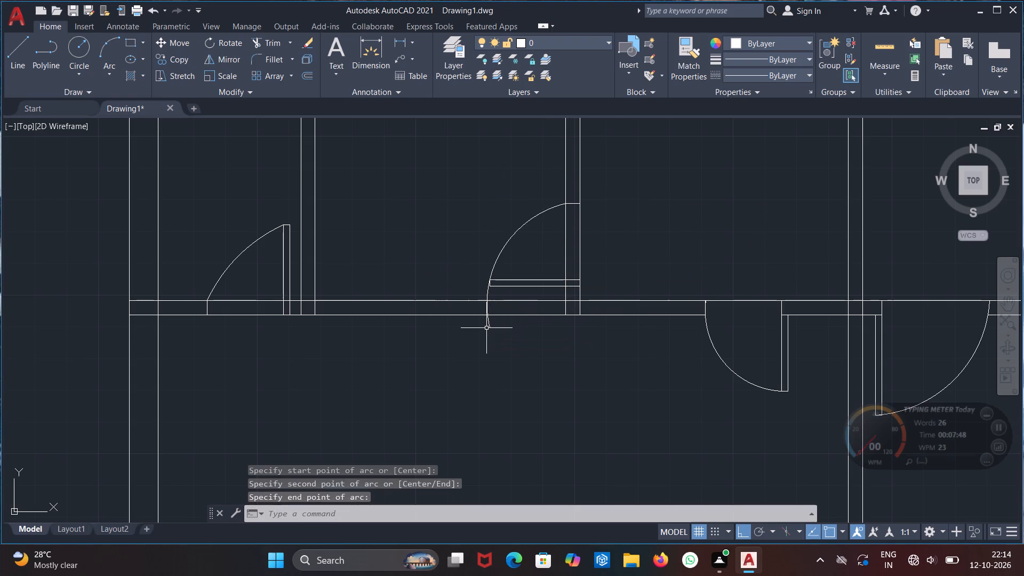
{"action": "key", "text": "Escape"}
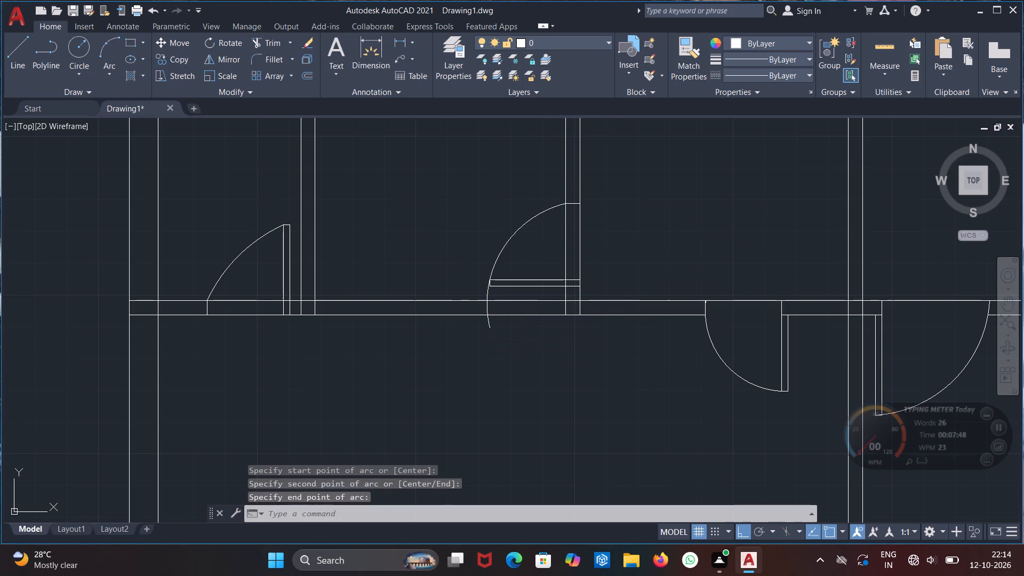
Trim the swing arc's excess from the leaf's outer corner down through and below the horizontal wall.
{"action": "type", "text": "tr"}
{"action": "key", "text": "Return"}
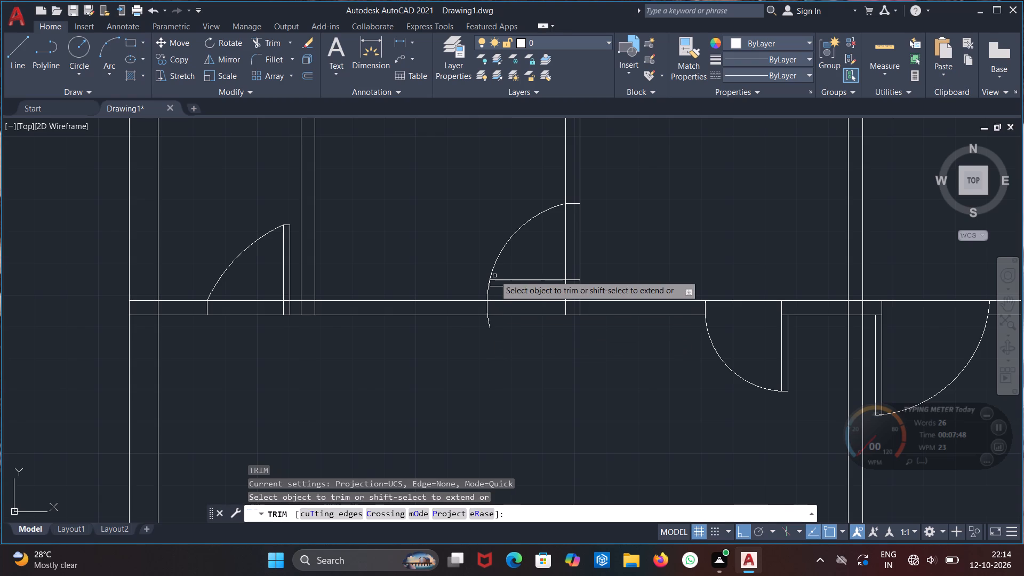
{"action": "scroll", "coordinate": [491, 278], "scroll_direction": "up", "scroll_amount": 4}
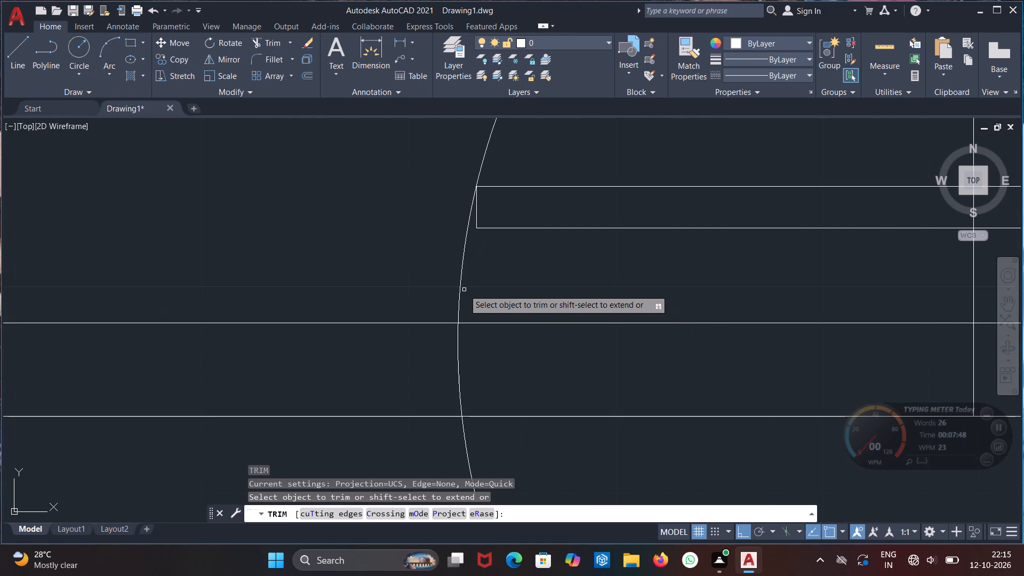
{"action": "left_click", "coordinate": [459, 292]}
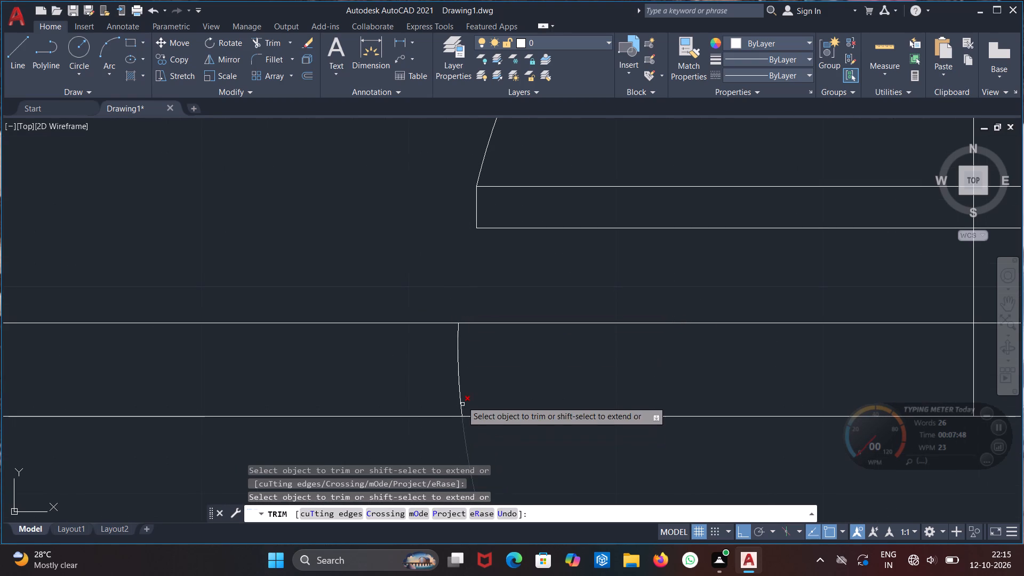
{"action": "left_click", "coordinate": [459, 394]}
{"action": "left_click", "coordinate": [466, 440]}
Trim the wall lines across both small rooms' door openings and the leaf-line segments left inside the walls.
{"action": "scroll", "coordinate": [489, 225], "scroll_direction": "down", "scroll_amount": 2}
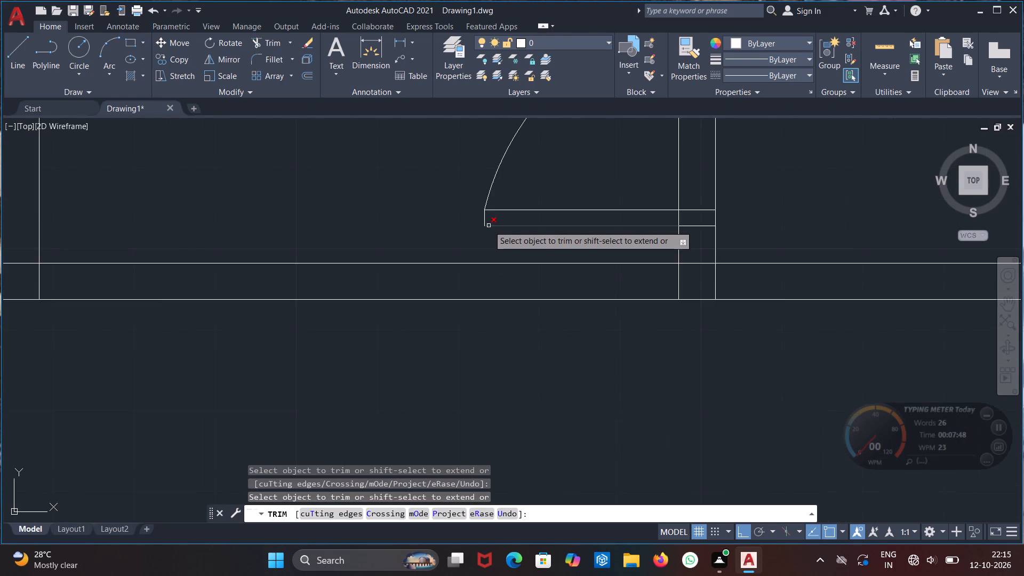
{"action": "scroll", "coordinate": [489, 226], "scroll_direction": "down", "scroll_amount": 2}
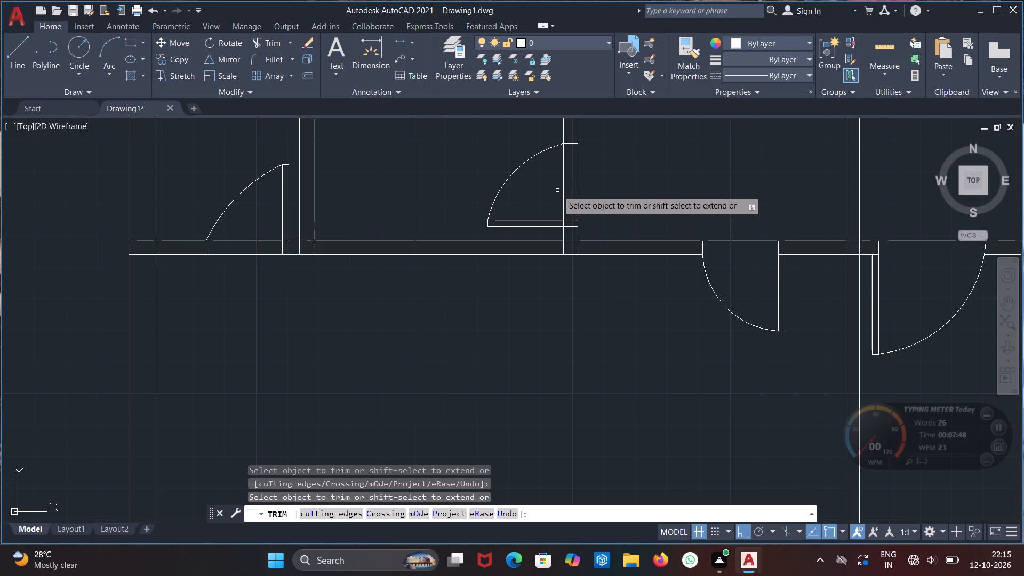
{"action": "left_click", "coordinate": [239, 242]}
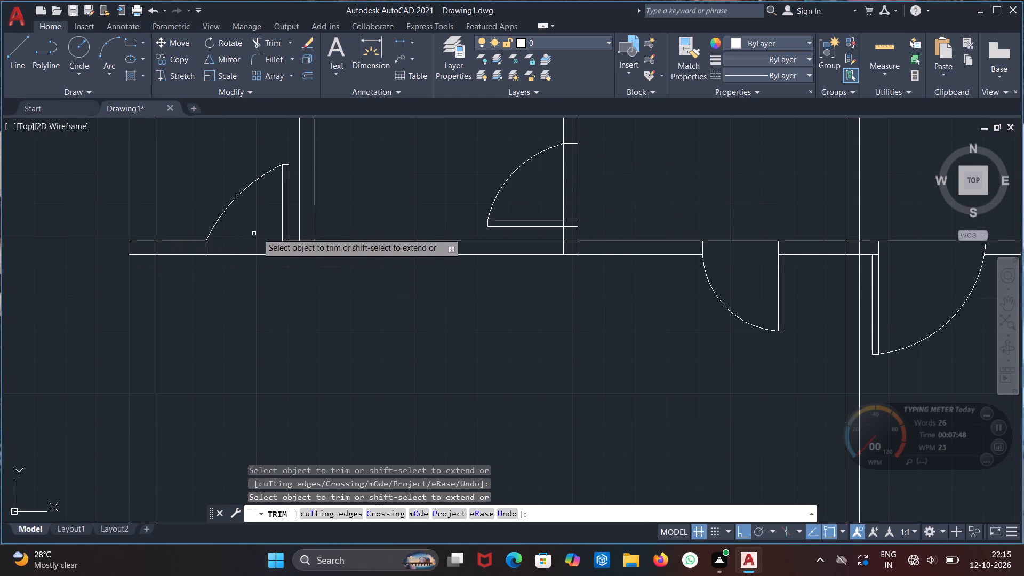
{"action": "left_click", "coordinate": [563, 181]}
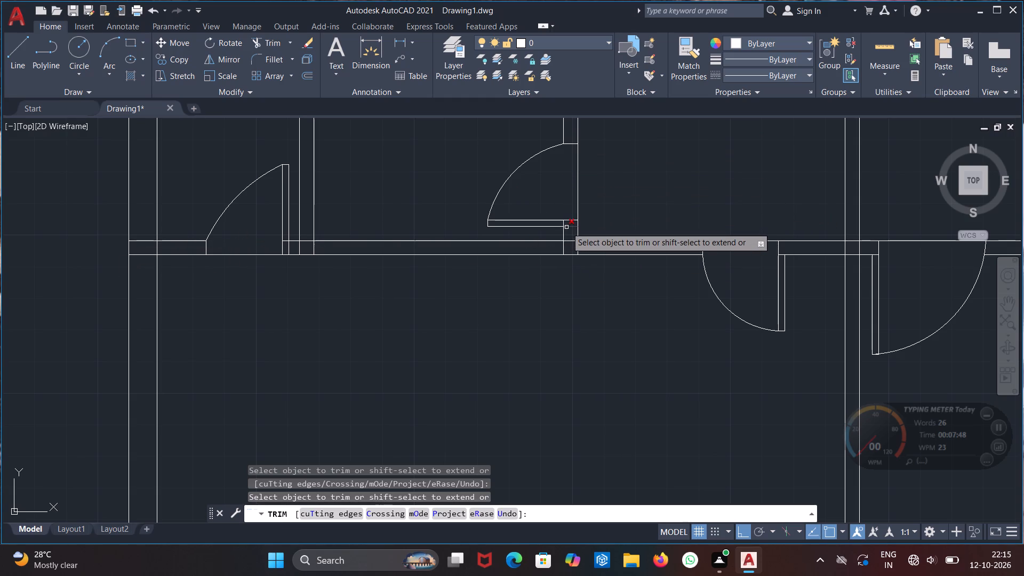
{"action": "left_click", "coordinate": [568, 227]}
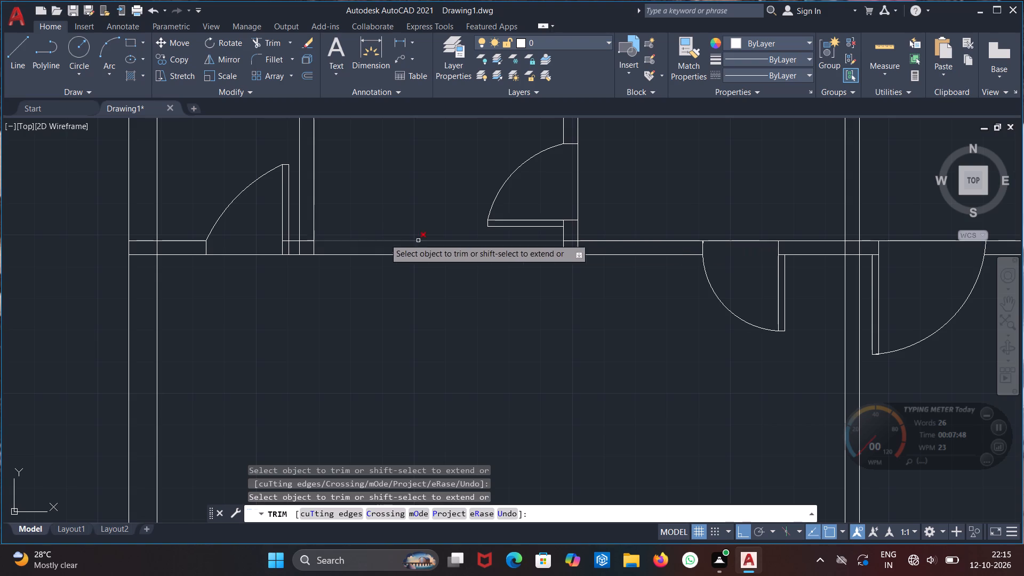
{"action": "left_click", "coordinate": [283, 246]}
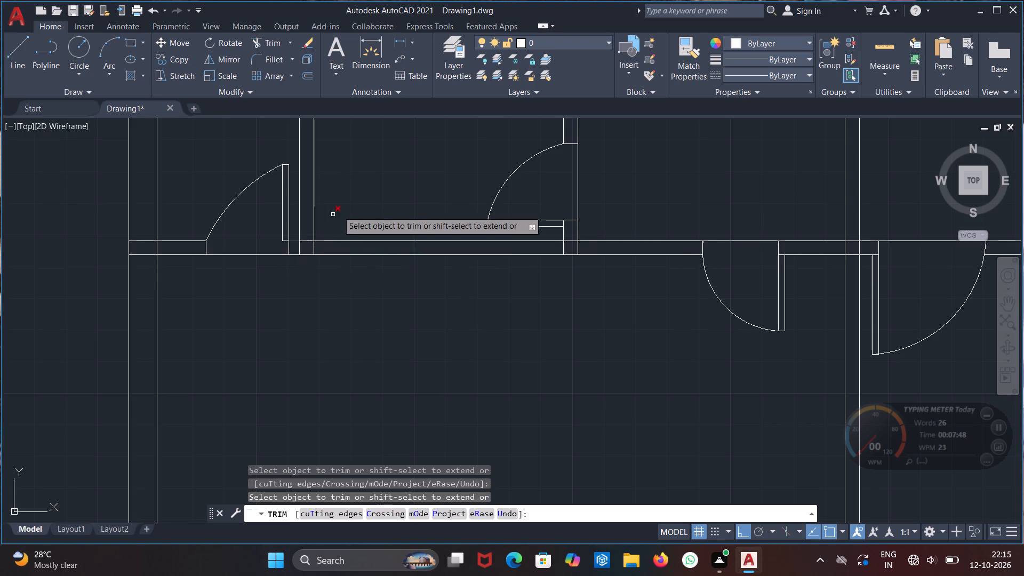
Trim the second partition's face lines inside the horizontal wall above the small rooms, and that wall's lower line between the faces.
{"action": "scroll", "coordinate": [350, 203], "scroll_direction": "down", "scroll_amount": 4}
{"action": "scroll", "coordinate": [394, 151], "scroll_direction": "up", "scroll_amount": 2}
{"action": "middle_click_drag", "start_coordinate": [395, 157], "coordinate": [386, 244]}
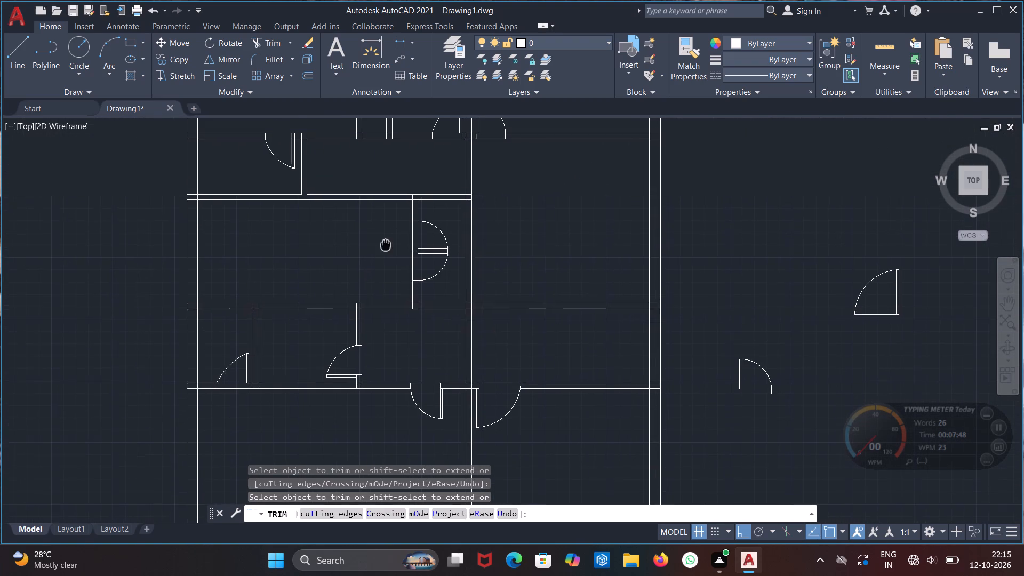
{"action": "middle_click_drag", "start_coordinate": [386, 244], "coordinate": [386, 245]}
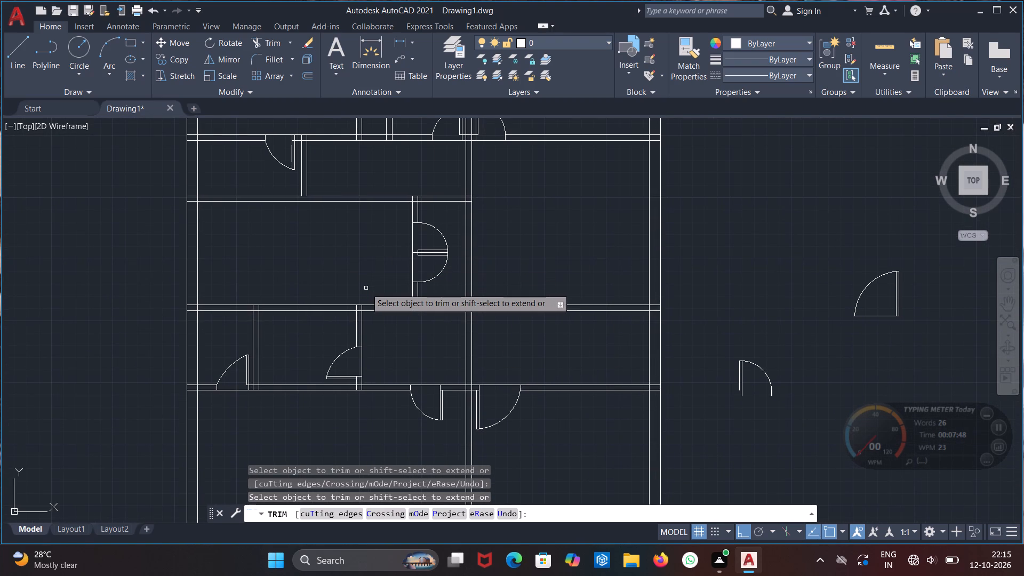
{"action": "scroll", "coordinate": [364, 319], "scroll_direction": "up", "scroll_amount": 3}
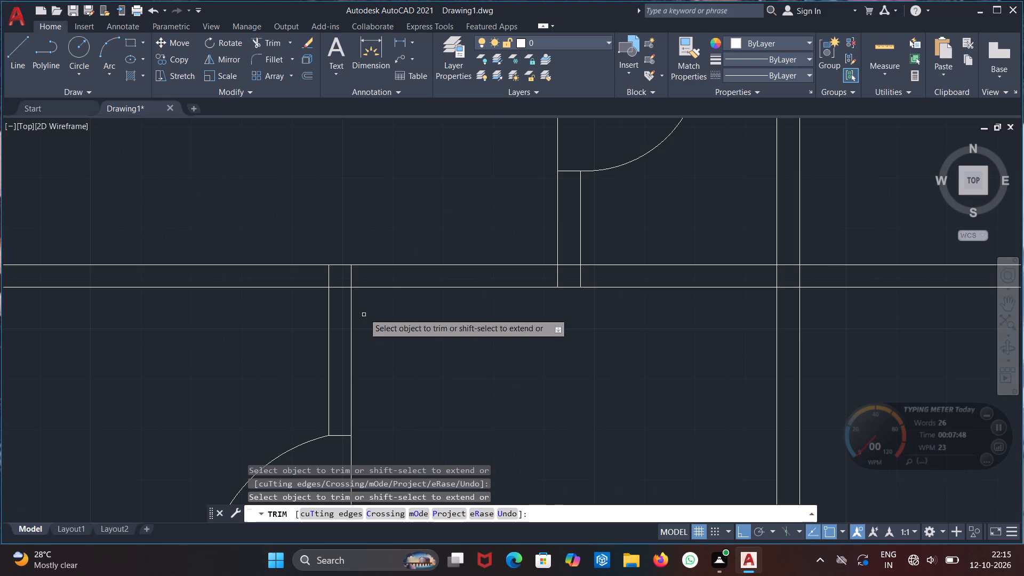
{"action": "scroll", "coordinate": [333, 268], "scroll_direction": "up", "scroll_amount": 1}
{"action": "left_click_drag", "start_coordinate": [364, 277], "coordinate": [318, 286]}
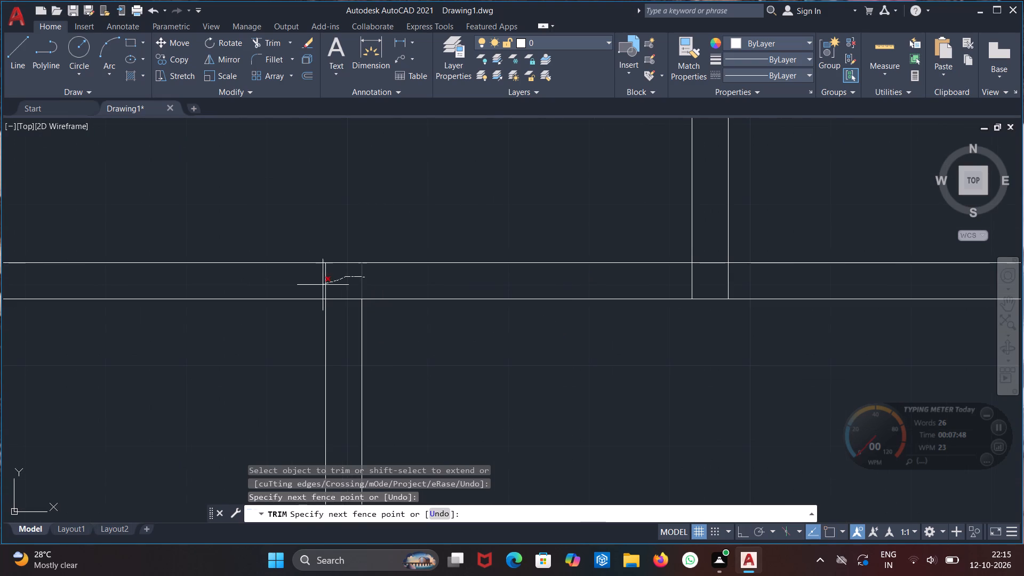
{"action": "left_click_drag", "start_coordinate": [318, 286], "coordinate": [317, 287]}
{"action": "left_click_drag", "start_coordinate": [346, 291], "coordinate": [330, 339]}
Trim the first partition's face lines inside the same upper wall, and that wall's lower line only between the partition's faces.
{"action": "scroll", "coordinate": [367, 317], "scroll_direction": "down", "scroll_amount": 5}
{"action": "scroll", "coordinate": [306, 325], "scroll_direction": "up", "scroll_amount": 3}
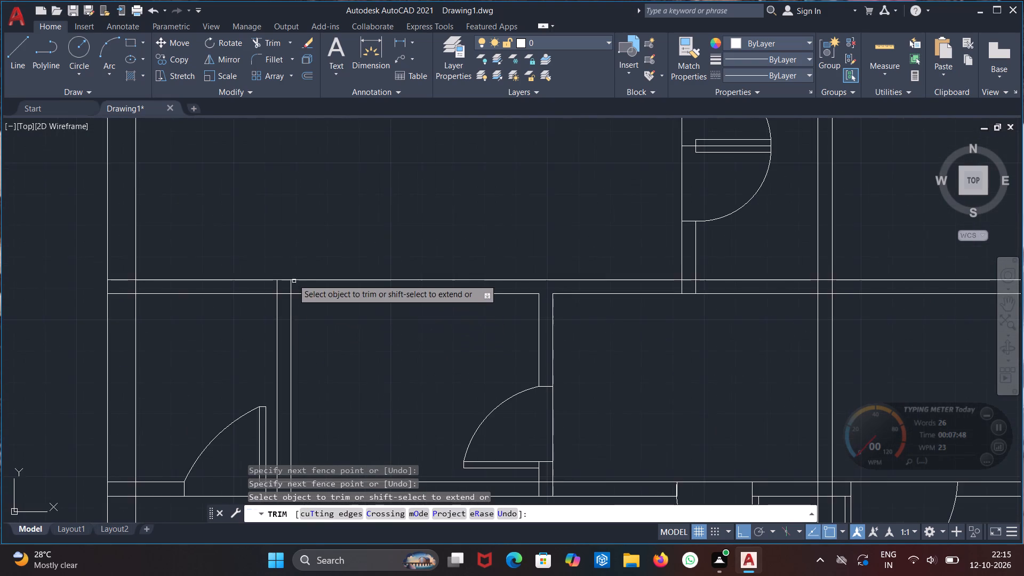
{"action": "scroll", "coordinate": [288, 273], "scroll_direction": "up", "scroll_amount": 2}
{"action": "left_click_drag", "start_coordinate": [305, 301], "coordinate": [247, 305]}
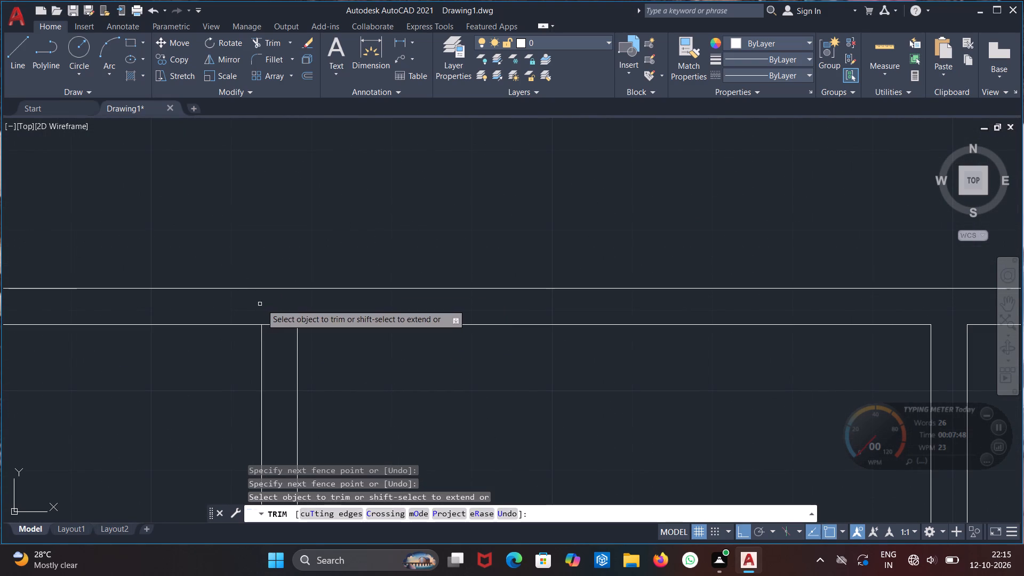
{"action": "left_click", "coordinate": [303, 324]}
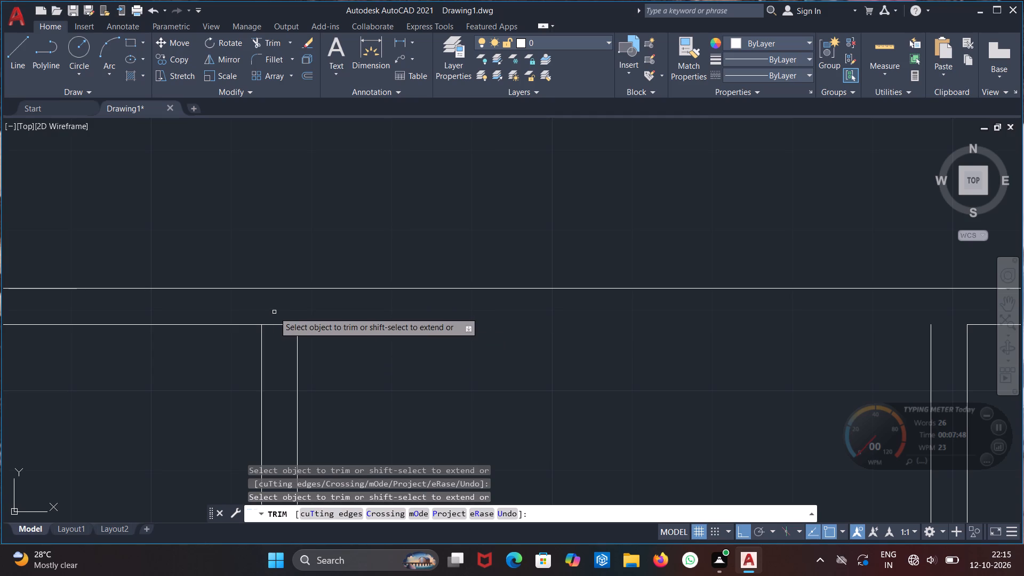
{"action": "key", "text": "ctrl+z"}
{"action": "left_click_drag", "start_coordinate": [275, 312], "coordinate": [273, 367]}
Trim both partitions' face lines inside the horizontal wall below the small rooms, and that wall's upper line between each pair of faces.
{"action": "scroll", "coordinate": [297, 348], "scroll_direction": "down", "scroll_amount": 3}
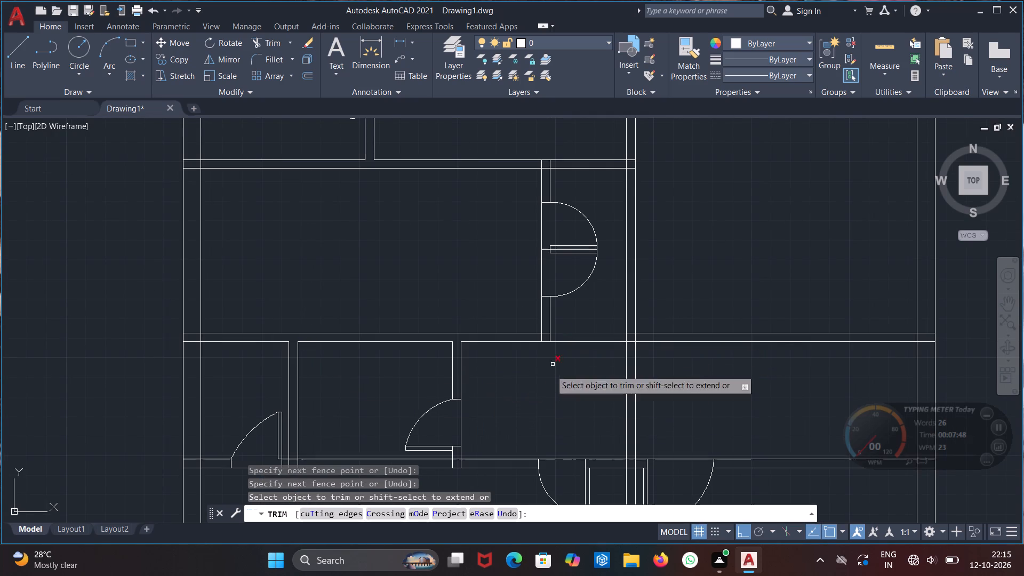
{"action": "middle_click_drag", "start_coordinate": [541, 399], "coordinate": [494, 267]}
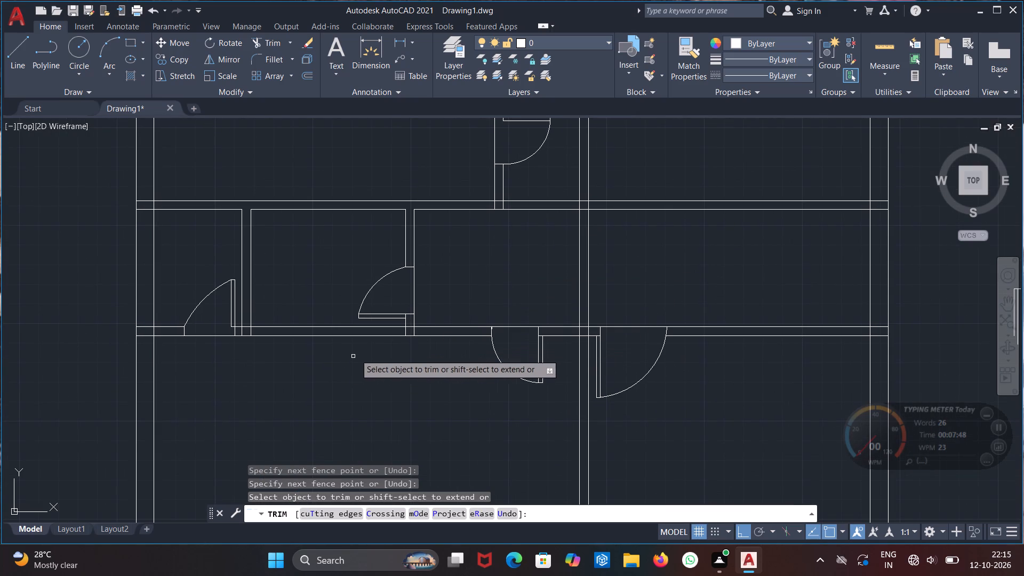
{"action": "scroll", "coordinate": [411, 329], "scroll_direction": "up", "scroll_amount": 3}
{"action": "left_click_drag", "start_coordinate": [438, 342], "coordinate": [291, 342]}
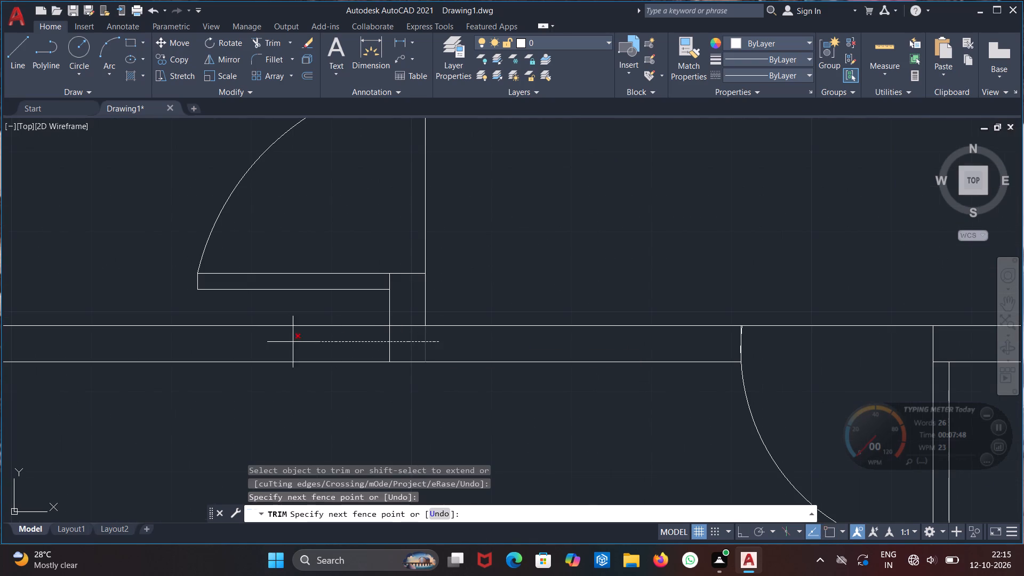
{"action": "left_click_drag", "start_coordinate": [291, 342], "coordinate": [288, 342]}
{"action": "scroll", "coordinate": [478, 383], "scroll_direction": "down", "scroll_amount": 4}
{"action": "scroll", "coordinate": [272, 381], "scroll_direction": "up", "scroll_amount": 2}
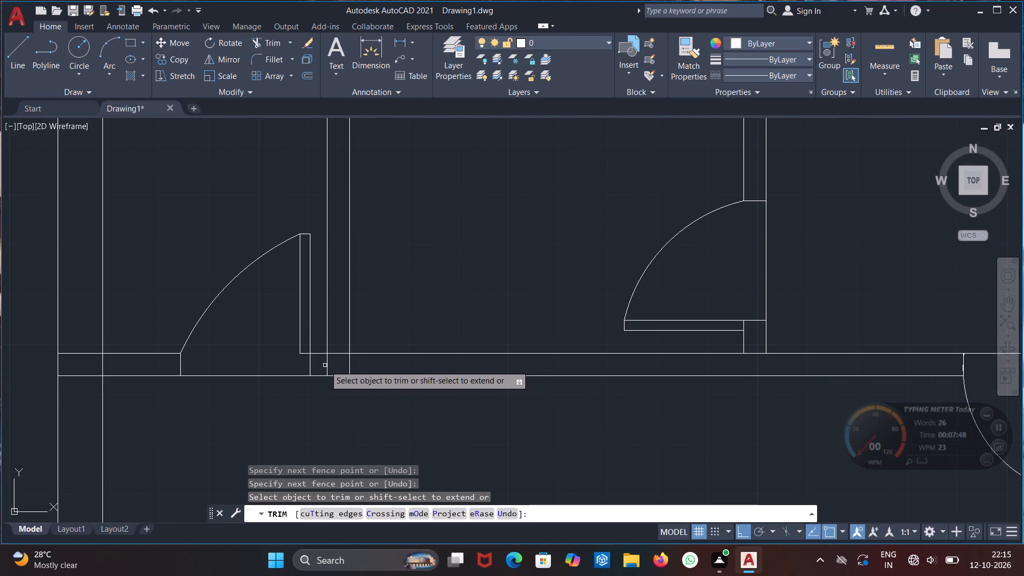
{"action": "left_click", "coordinate": [327, 368]}
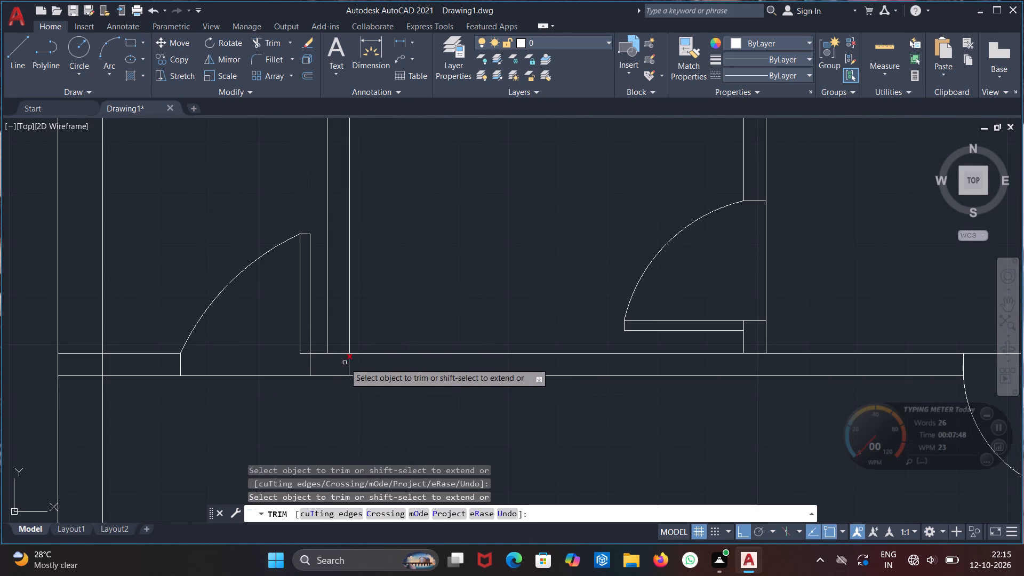
{"action": "left_click", "coordinate": [340, 356]}
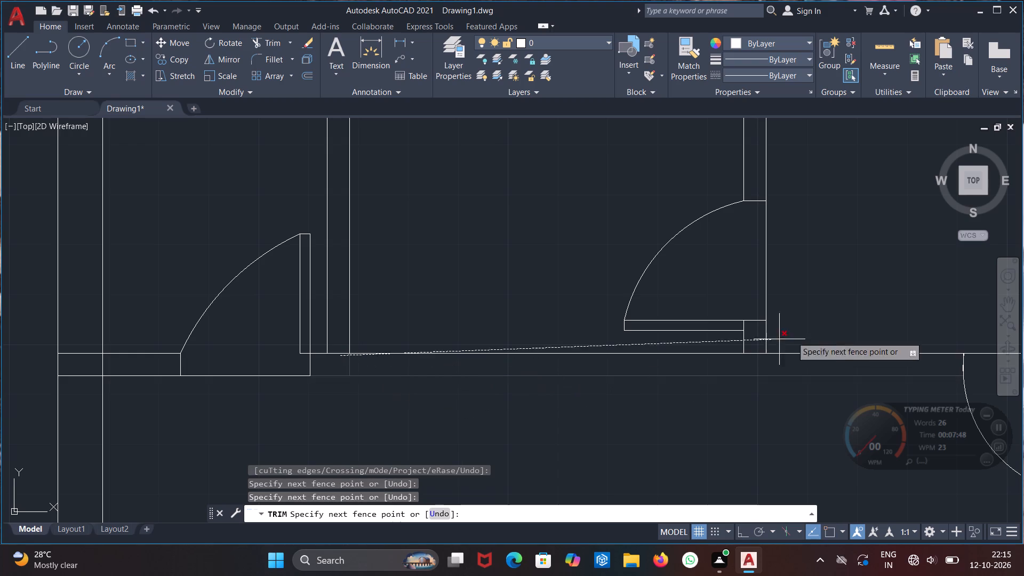
{"action": "left_click", "coordinate": [336, 331]}
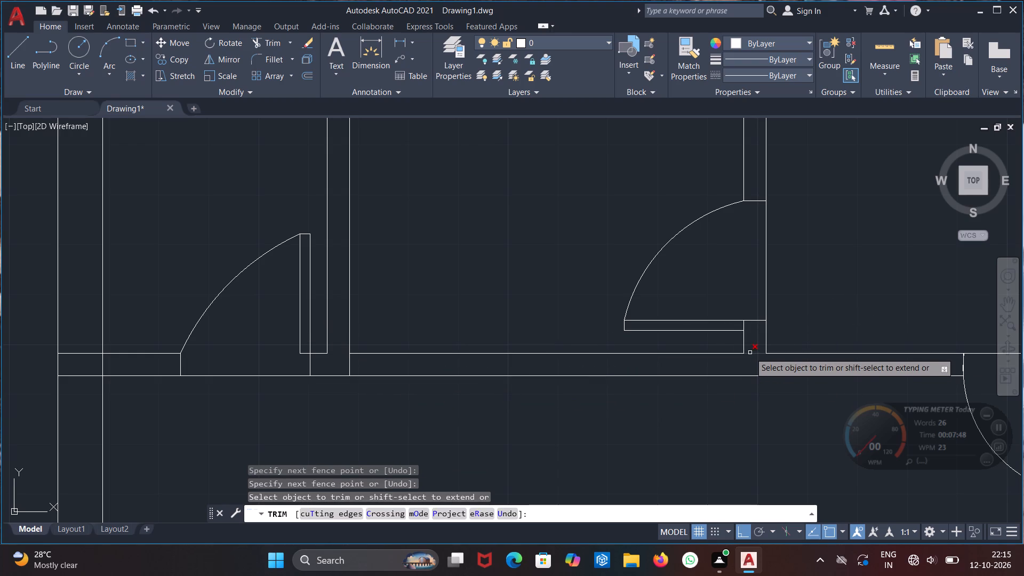
{"action": "left_click", "coordinate": [753, 353]}
{"action": "scroll", "coordinate": [388, 329], "scroll_direction": "down", "scroll_amount": 2}
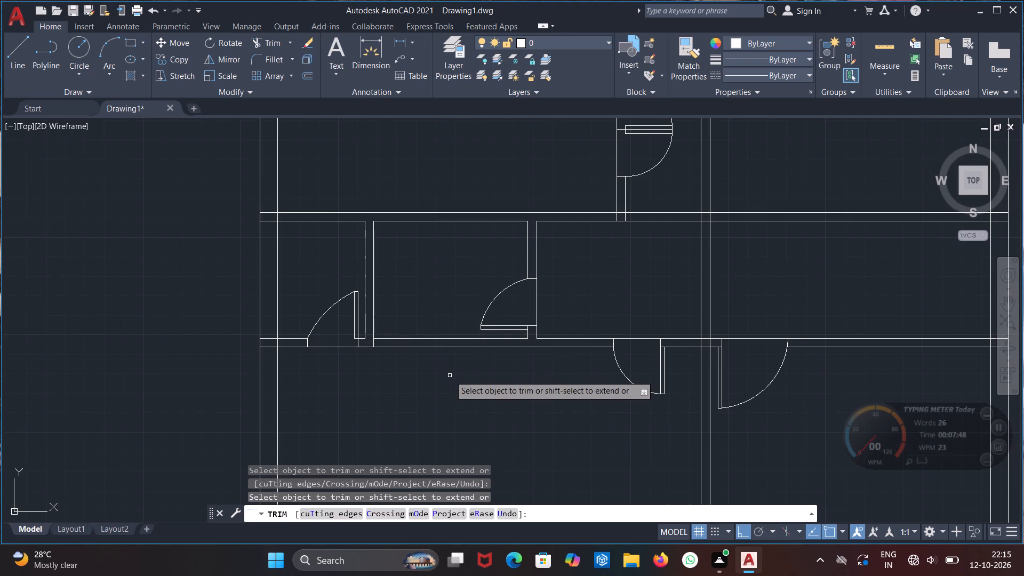
{"action": "scroll", "coordinate": [386, 335], "scroll_direction": "up", "scroll_amount": 2}
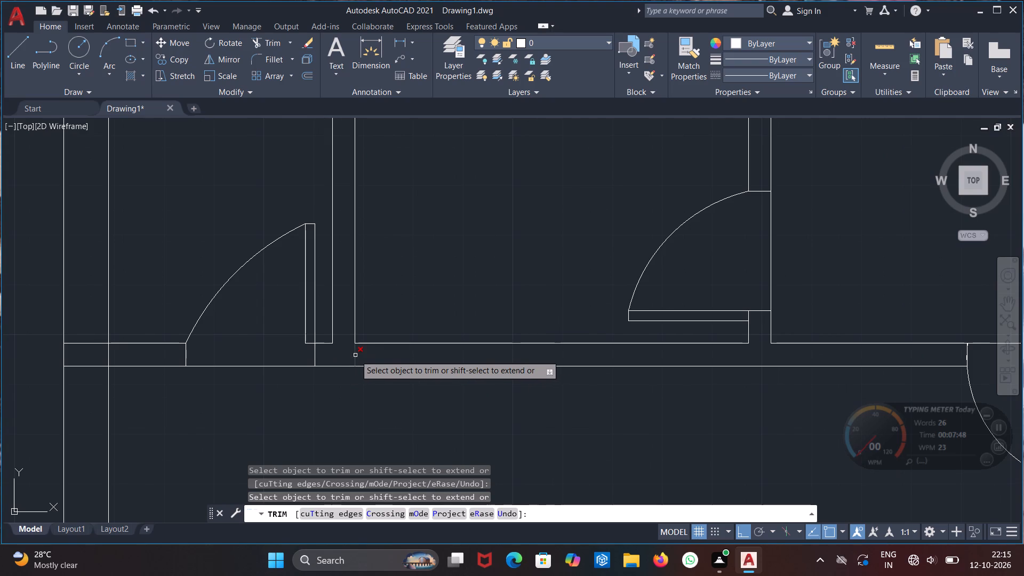
{"action": "left_click", "coordinate": [355, 355]}
Trim the lines crossing inside the junction of the long vertical wall and the lower horizontal wall, between the two downward-swinging doors.
{"action": "scroll", "coordinate": [377, 334], "scroll_direction": "down", "scroll_amount": 3}
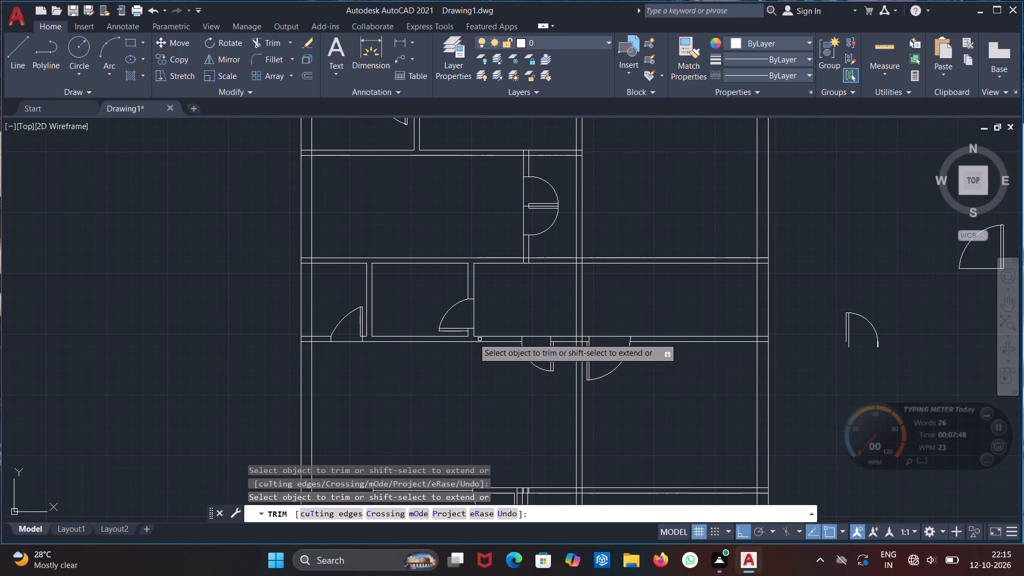
{"action": "scroll", "coordinate": [585, 347], "scroll_direction": "up", "scroll_amount": 3}
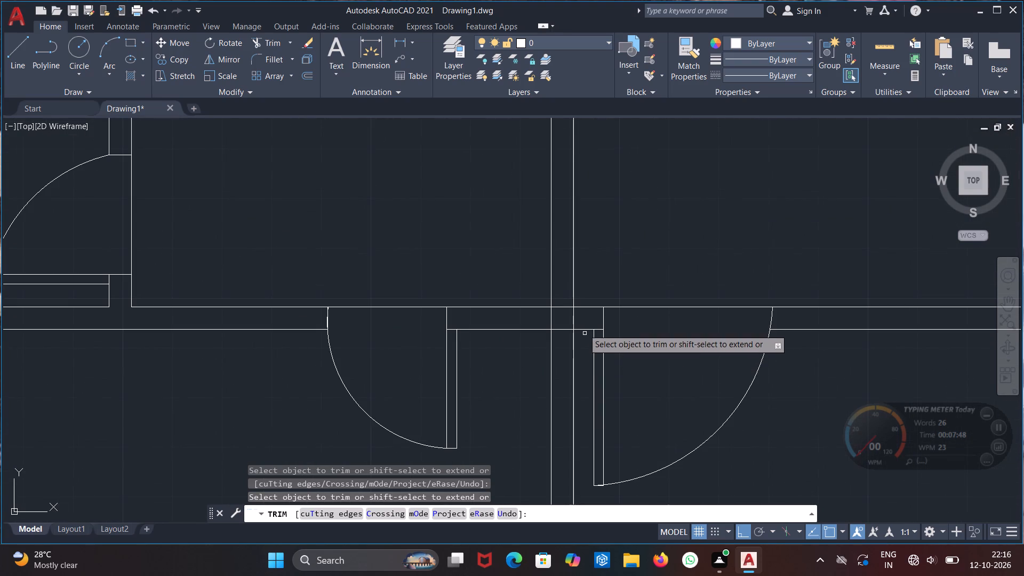
{"action": "left_click", "coordinate": [573, 324]}
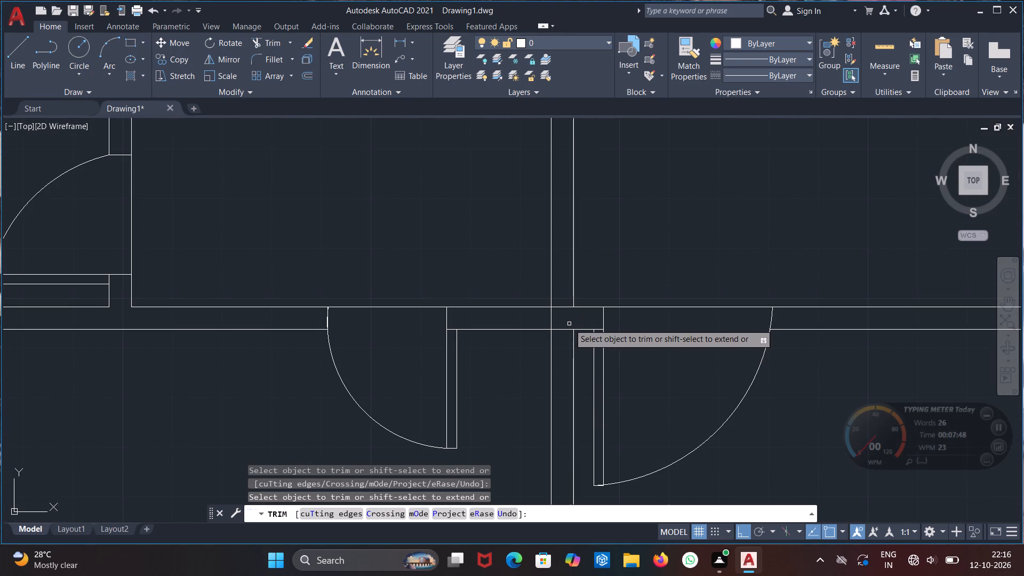
{"action": "left_click", "coordinate": [548, 316]}
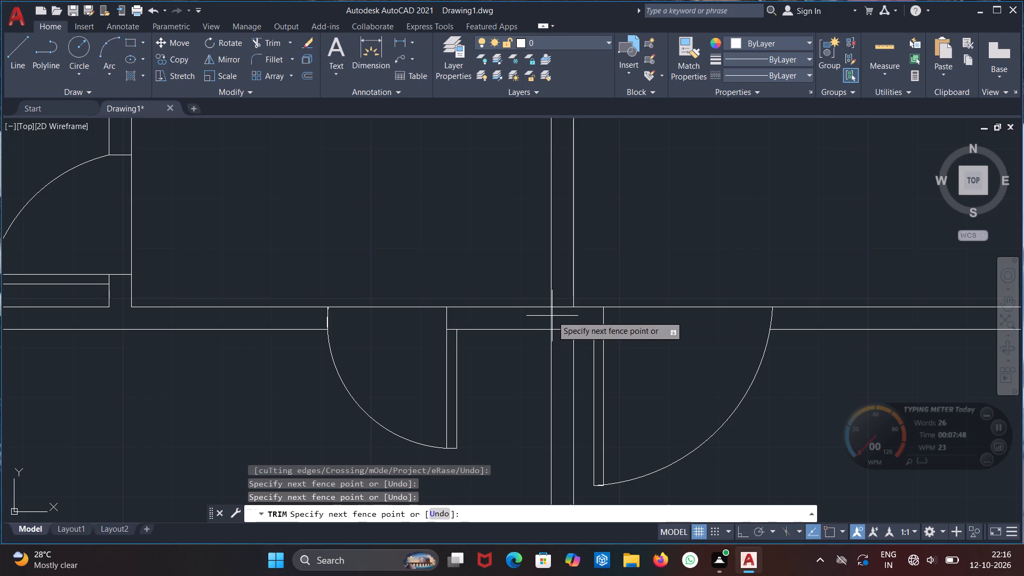
{"action": "left_click", "coordinate": [558, 316]}
{"action": "scroll", "coordinate": [553, 331], "scroll_direction": "down", "scroll_amount": 4}
{"action": "scroll", "coordinate": [558, 332], "scroll_direction": "up", "scroll_amount": 3}
{"action": "left_click", "coordinate": [554, 332]}
{"action": "scroll", "coordinate": [590, 335], "scroll_direction": "down", "scroll_amount": 4}
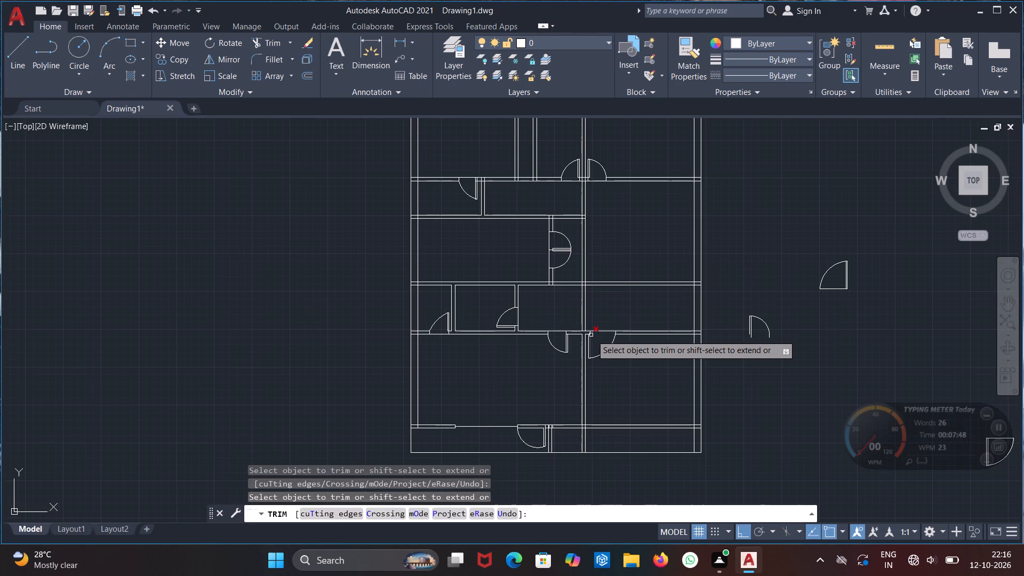
At the upper-left downward-swinging door, trim the leaf line and partition's left face inside the horizontal wall, and the wall's lower line between the partition's faces.
{"action": "scroll", "coordinate": [599, 295], "scroll_direction": "up", "scroll_amount": 1}
{"action": "middle_click_drag", "start_coordinate": [617, 209], "coordinate": [622, 212]}
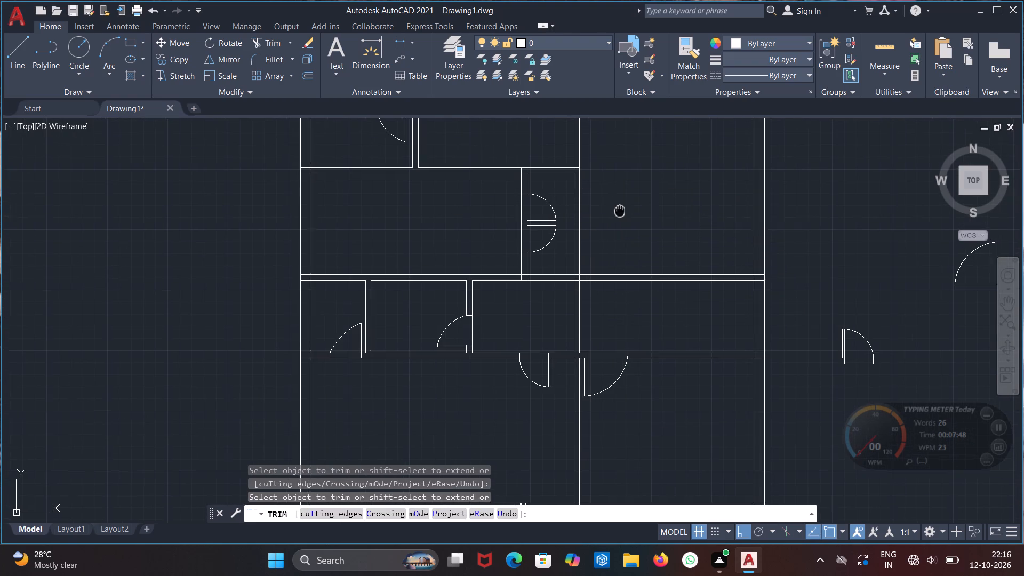
{"action": "middle_click_drag", "start_coordinate": [622, 212], "coordinate": [610, 370]}
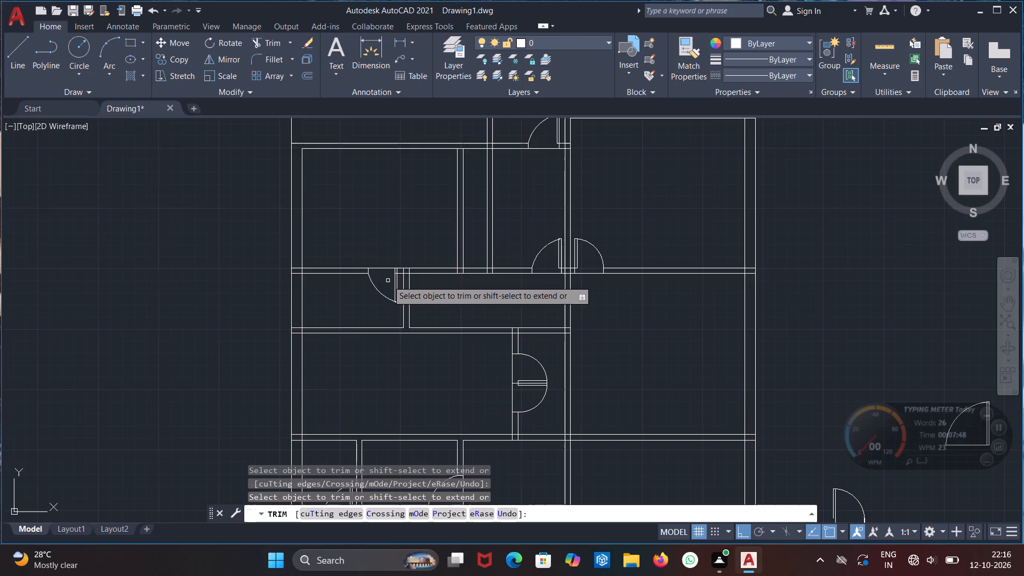
{"action": "scroll", "coordinate": [389, 279], "scroll_direction": "up", "scroll_amount": 5}
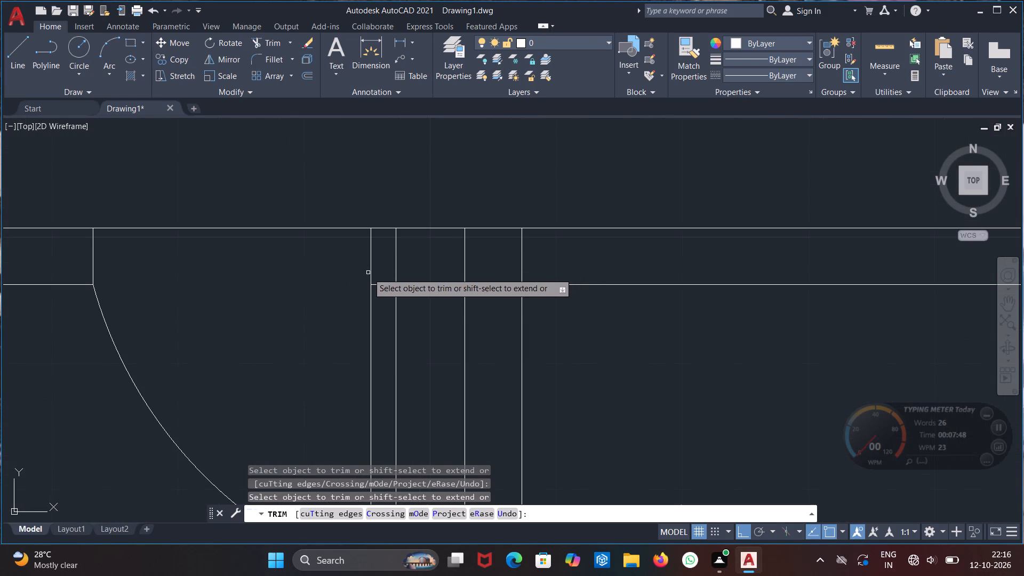
{"action": "left_click", "coordinate": [371, 255]}
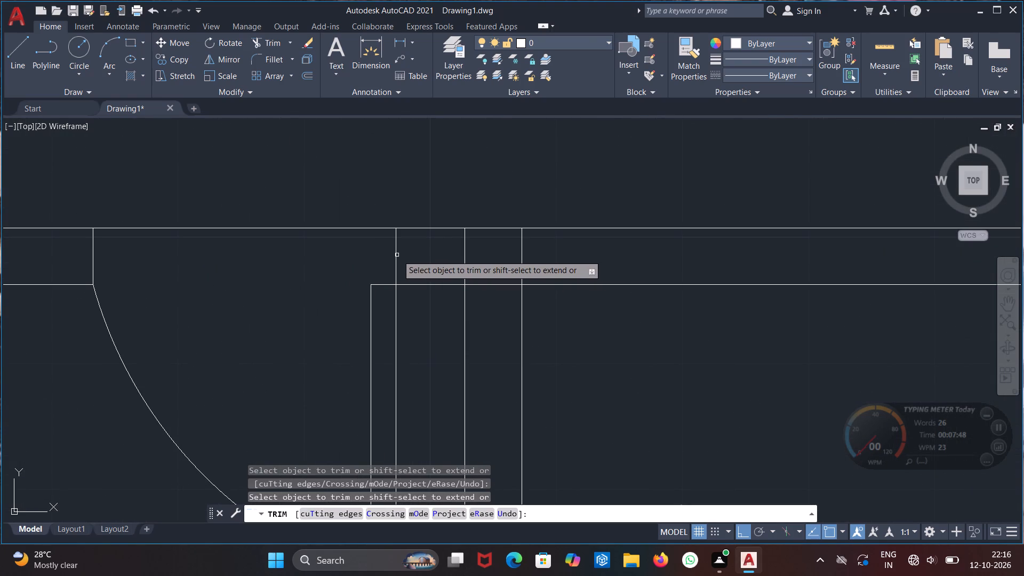
{"action": "left_click", "coordinate": [466, 271]}
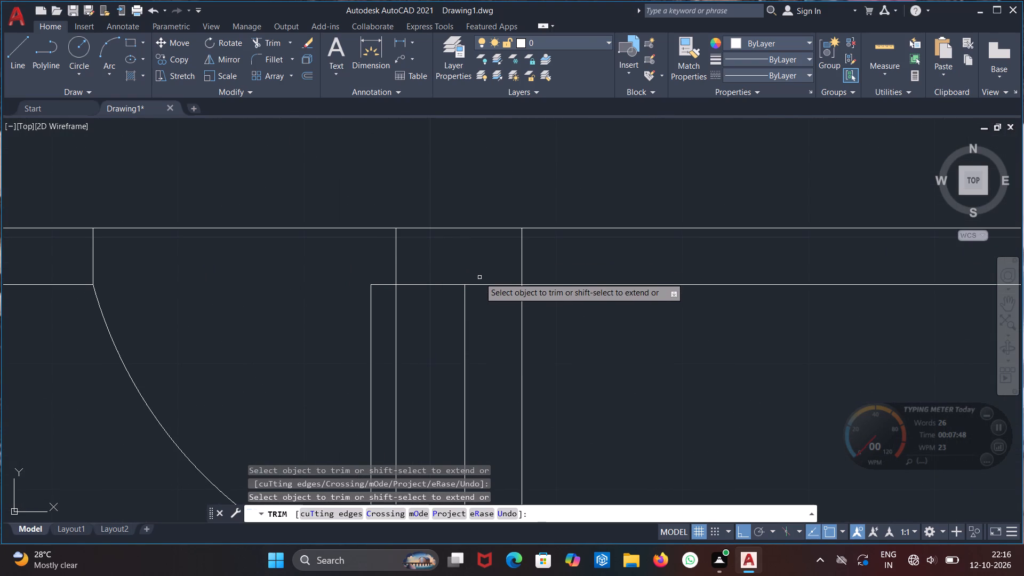
{"action": "left_click", "coordinate": [482, 286]}
Trim away the left one of the two parallel vertical walls in the upper rooms, including its stubs inside the horizontal wall.
{"action": "scroll", "coordinate": [497, 310], "scroll_direction": "down", "scroll_amount": 4}
{"action": "middle_click_drag", "start_coordinate": [615, 346], "coordinate": [371, 355]}
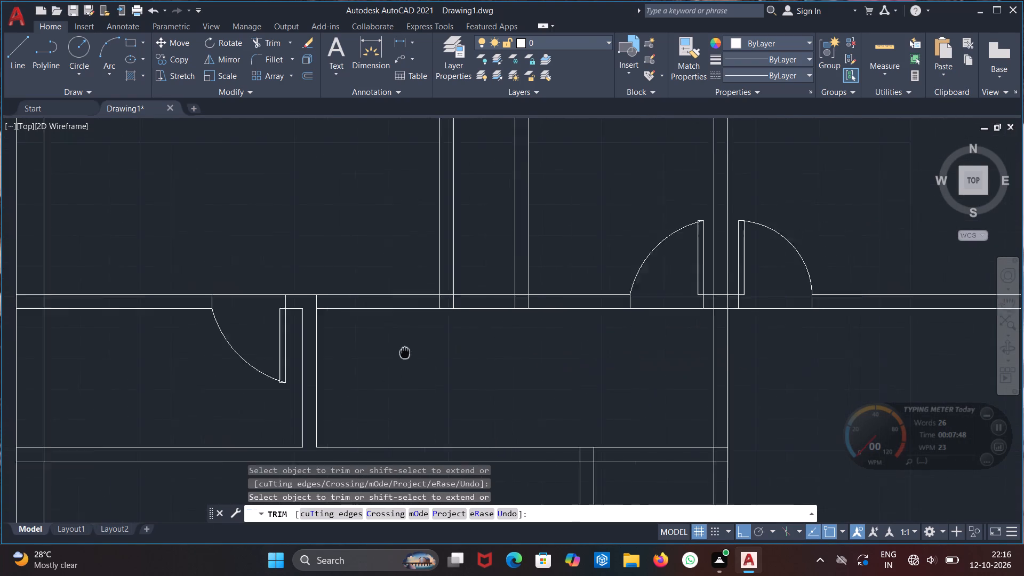
{"action": "middle_click_drag", "start_coordinate": [371, 355], "coordinate": [348, 358]}
{"action": "scroll", "coordinate": [371, 305], "scroll_direction": "down", "scroll_amount": 2}
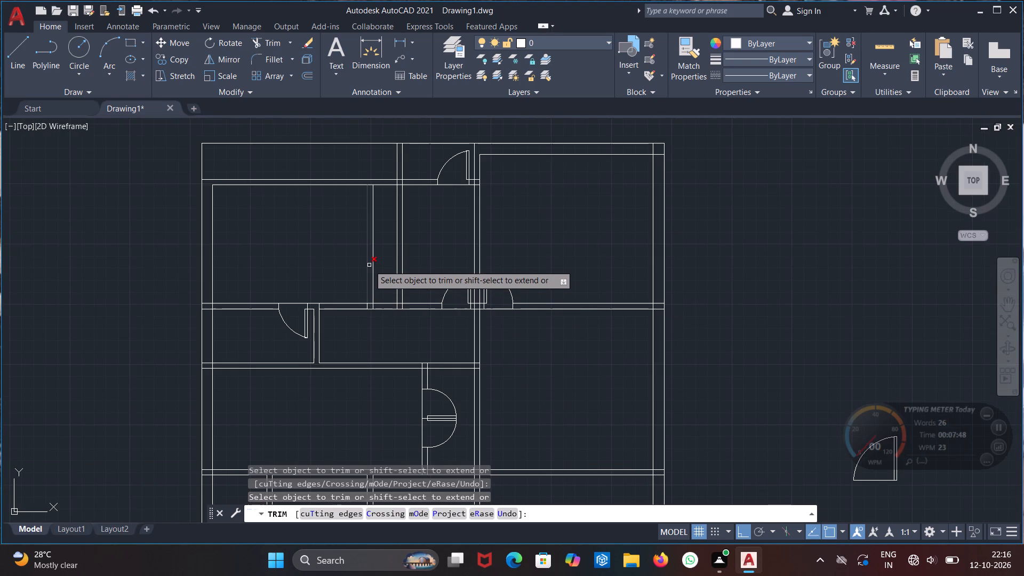
{"action": "left_click", "coordinate": [369, 265]}
{"action": "left_click_drag", "start_coordinate": [388, 232], "coordinate": [355, 267]}
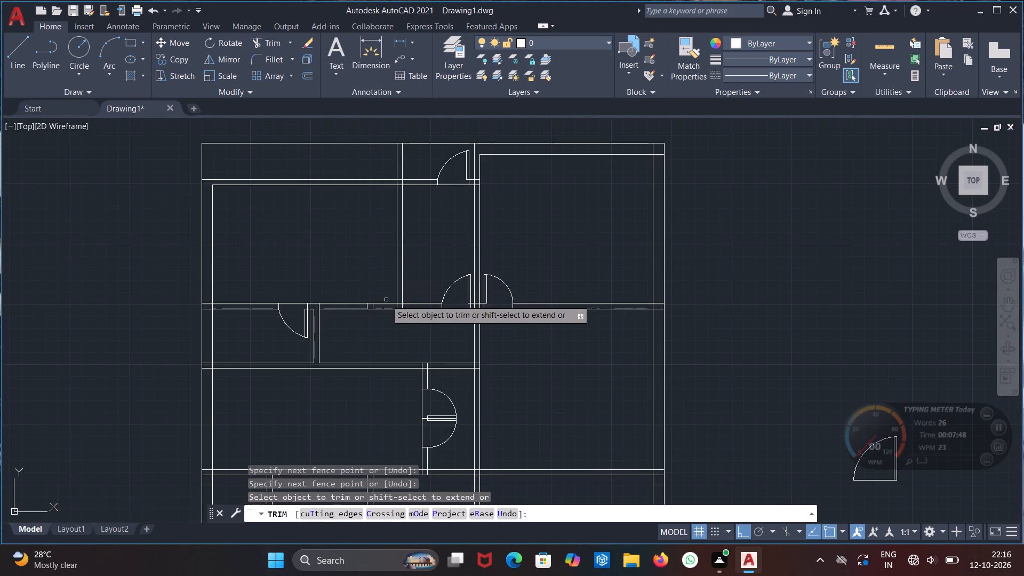
{"action": "scroll", "coordinate": [382, 302], "scroll_direction": "up", "scroll_amount": 5}
{"action": "left_click_drag", "start_coordinate": [319, 325], "coordinate": [220, 336]}
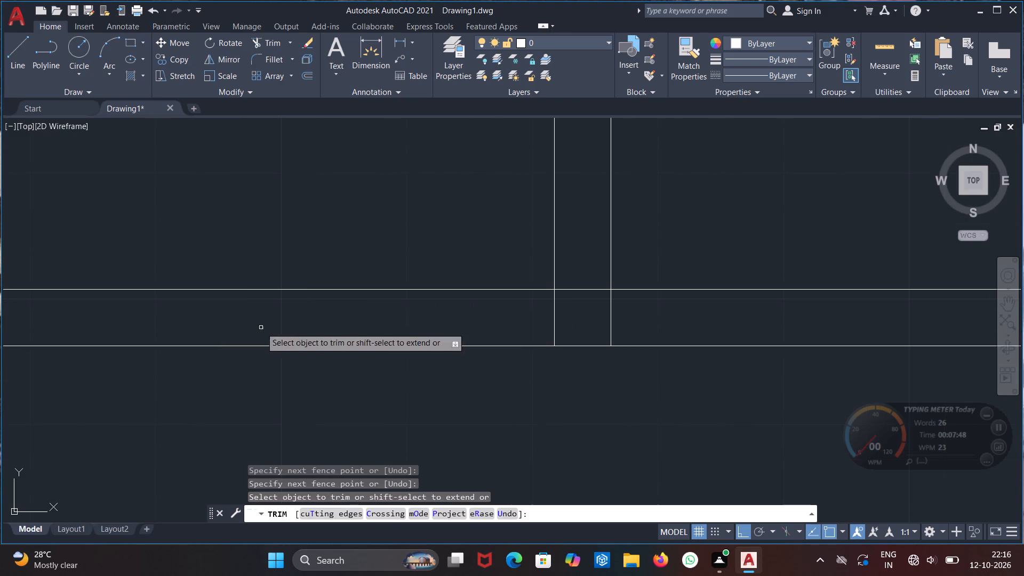
At the remaining vertical wall's lower end, trim the horizontal wall's upper line between its faces and its right face inside that wall.
{"action": "scroll", "coordinate": [299, 339], "scroll_direction": "down", "scroll_amount": 3}
{"action": "scroll", "coordinate": [336, 371], "scroll_direction": "down", "scroll_amount": 1}
{"action": "middle_click_drag", "start_coordinate": [358, 403], "coordinate": [373, 364]}
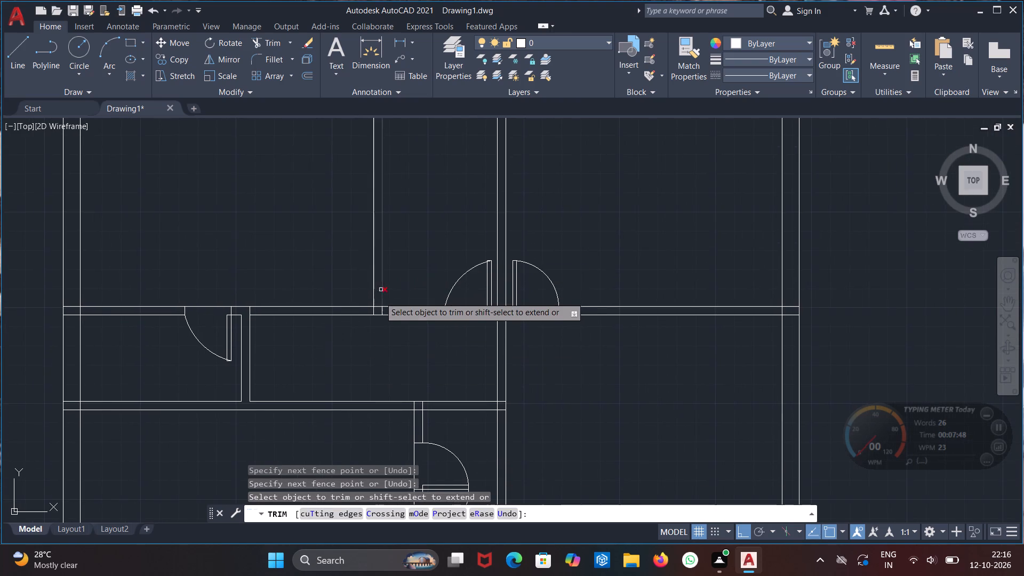
{"action": "scroll", "coordinate": [378, 299], "scroll_direction": "up", "scroll_amount": 3}
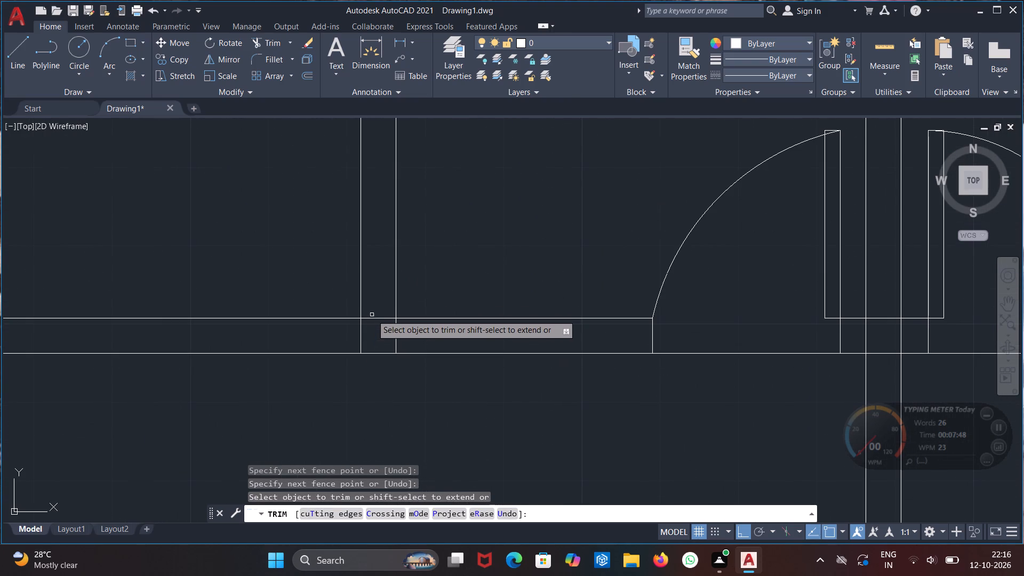
{"action": "left_click", "coordinate": [375, 317]}
{"action": "left_click", "coordinate": [396, 332]}
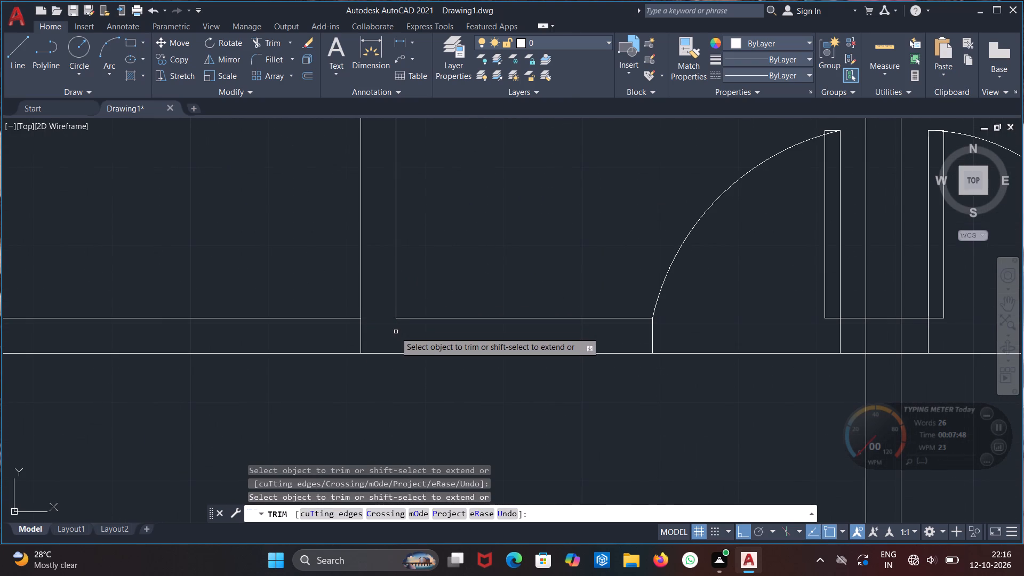
Where that vertical wall crosses the upper horizontal wall, trim both horizontal lines between its faces and its left face inside the junction.
{"action": "scroll", "coordinate": [395, 325], "scroll_direction": "down", "scroll_amount": 4}
{"action": "scroll", "coordinate": [399, 186], "scroll_direction": "up", "scroll_amount": 1}
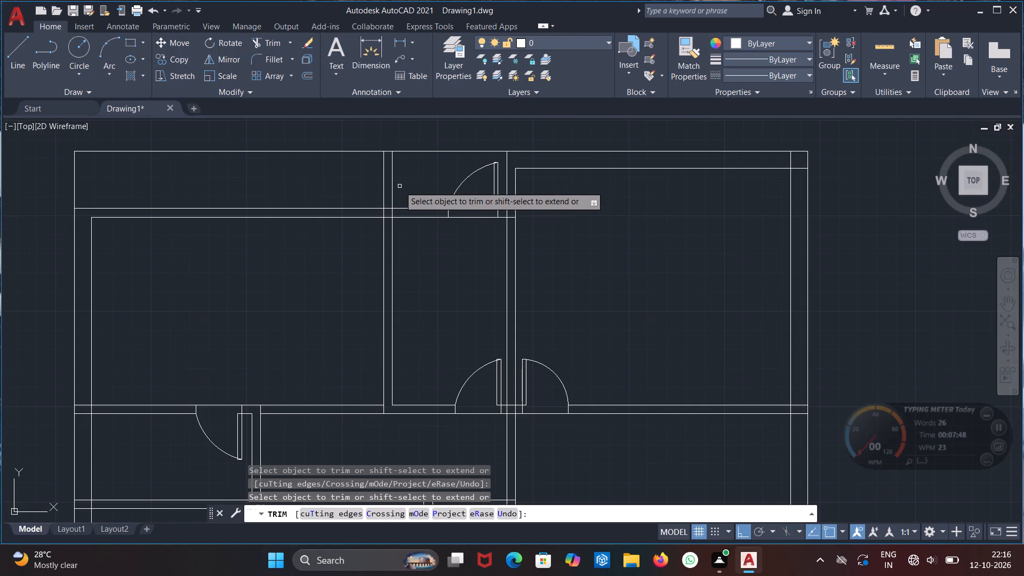
{"action": "scroll", "coordinate": [383, 197], "scroll_direction": "up", "scroll_amount": 3}
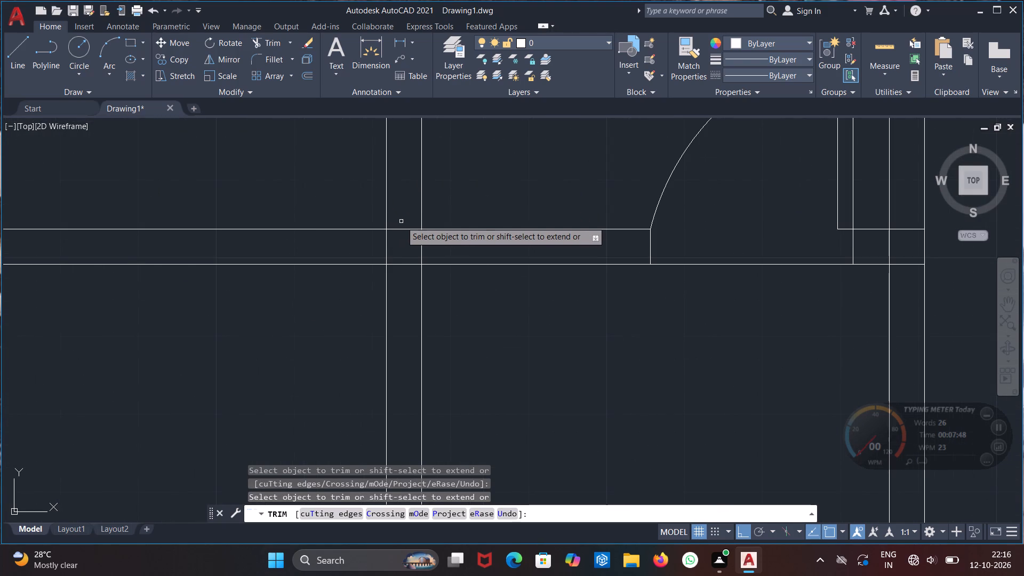
{"action": "left_click_drag", "start_coordinate": [404, 224], "coordinate": [406, 245]}
{"action": "left_click_drag", "start_coordinate": [406, 245], "coordinate": [366, 253]}
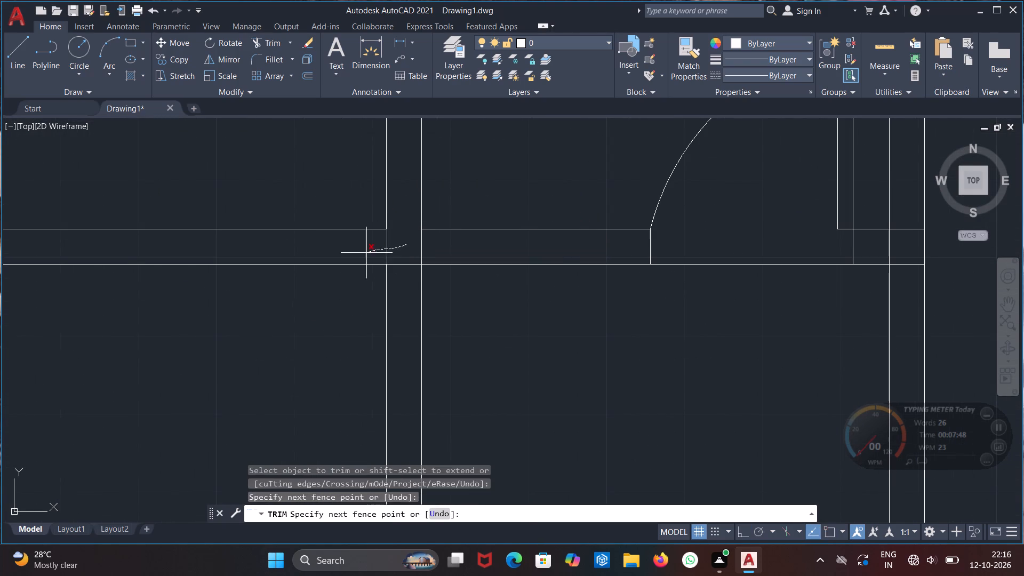
{"action": "left_click_drag", "start_coordinate": [366, 253], "coordinate": [366, 253]}
{"action": "scroll", "coordinate": [363, 249], "scroll_direction": "down", "scroll_amount": 3}
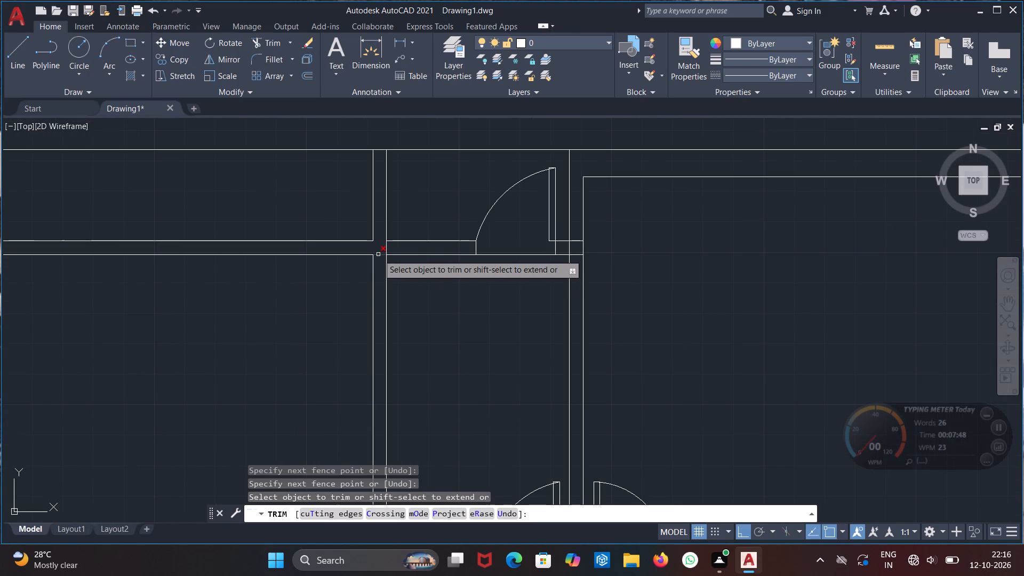
{"action": "left_click", "coordinate": [378, 254]}
{"action": "scroll", "coordinate": [385, 255], "scroll_direction": "down", "scroll_amount": 4}
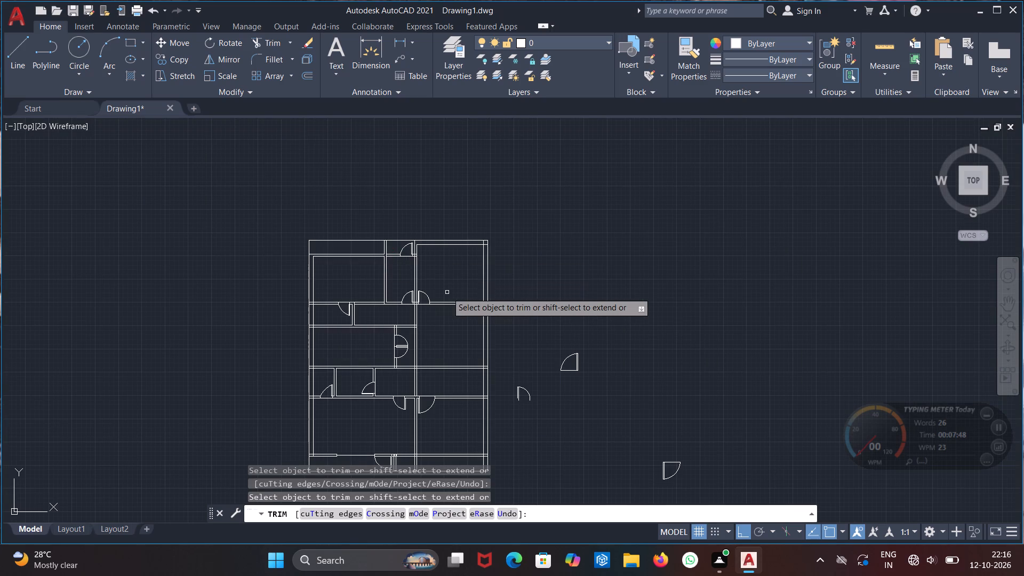
{"action": "middle_click_drag", "start_coordinate": [453, 284], "coordinate": [418, 174]}
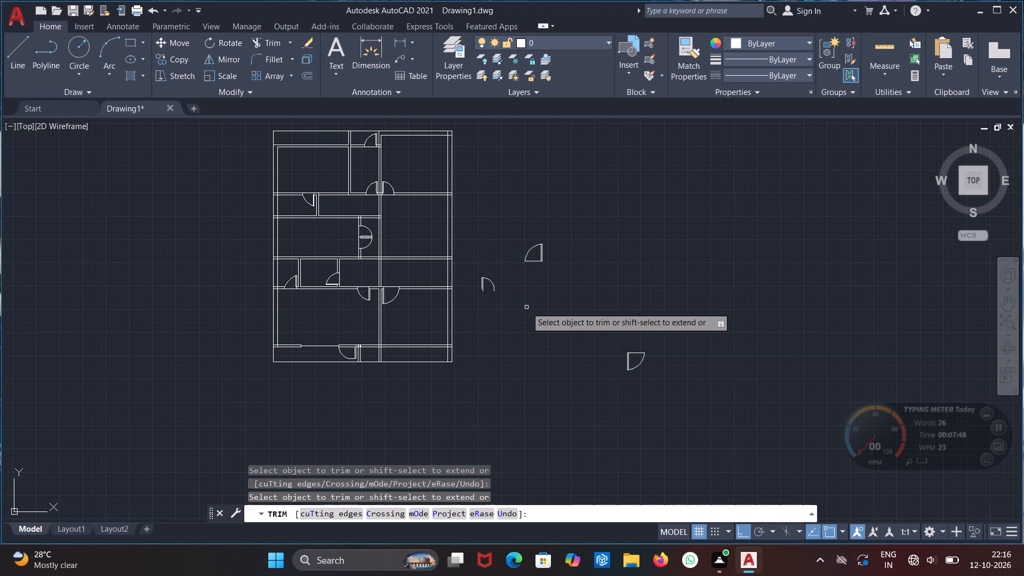
{"action": "key", "text": "Escape"}
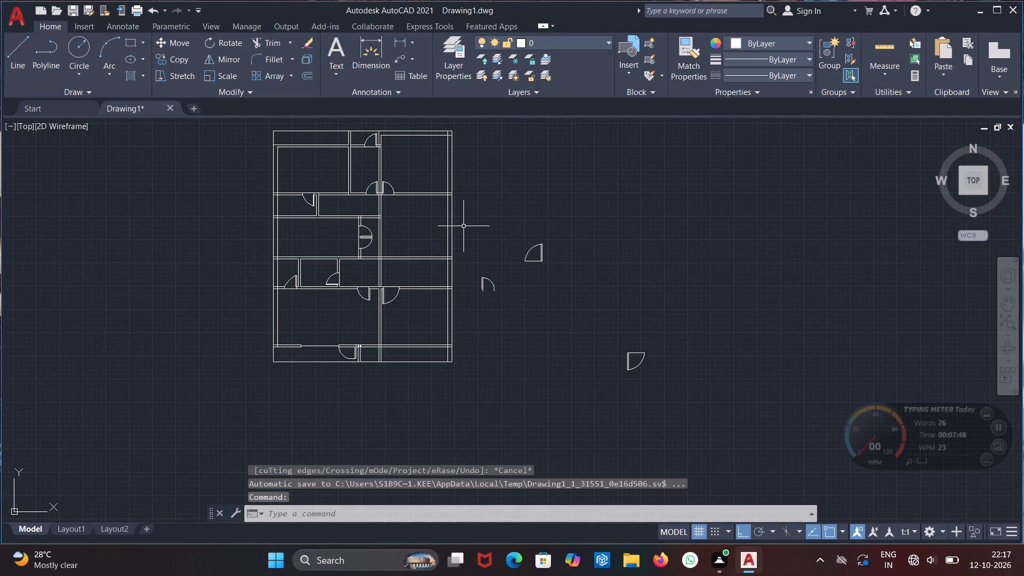
Delete the three spare door symbols beside the floor plan.
{"action": "left_click_drag", "start_coordinate": [465, 226], "coordinate": [465, 254]}
{"action": "left_click", "coordinate": [715, 383]}
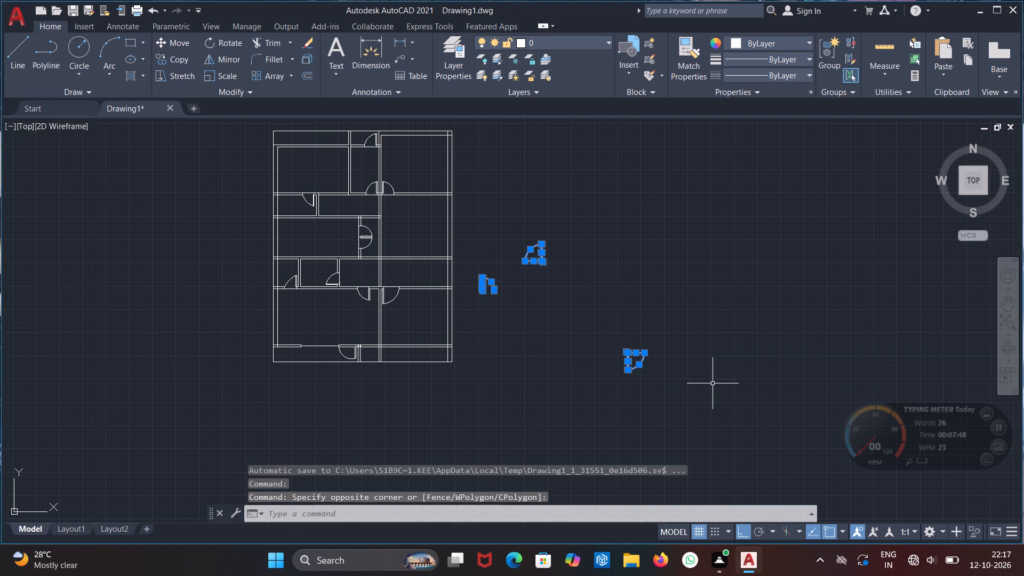
{"action": "key", "text": "Delete"}
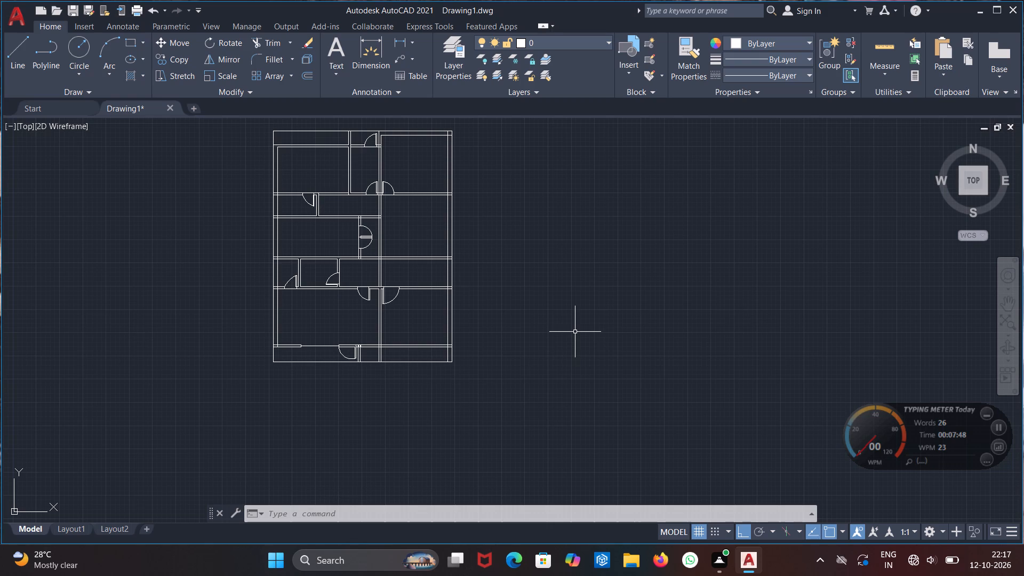
Draw a horizontal rectangle 4' long and 9" high from lines in the empty area beside the floor plan.
{"action": "key", "text": "l"}
{"action": "key", "text": "Return"}
{"action": "left_click_drag", "start_coordinate": [575, 332], "coordinate": [583, 325]}
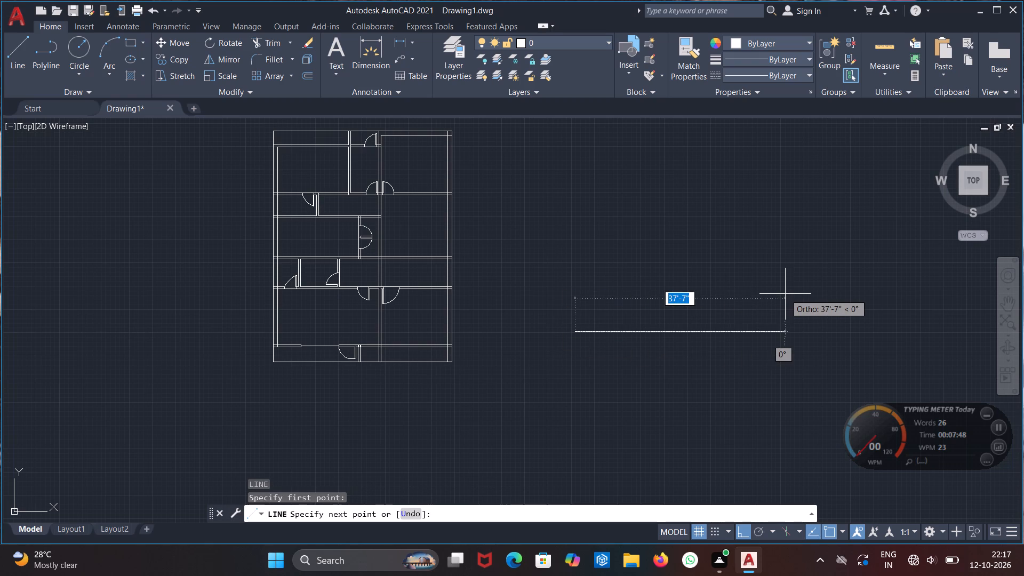
{"action": "type", "text": "4'"}
{"action": "key", "text": "Return"}
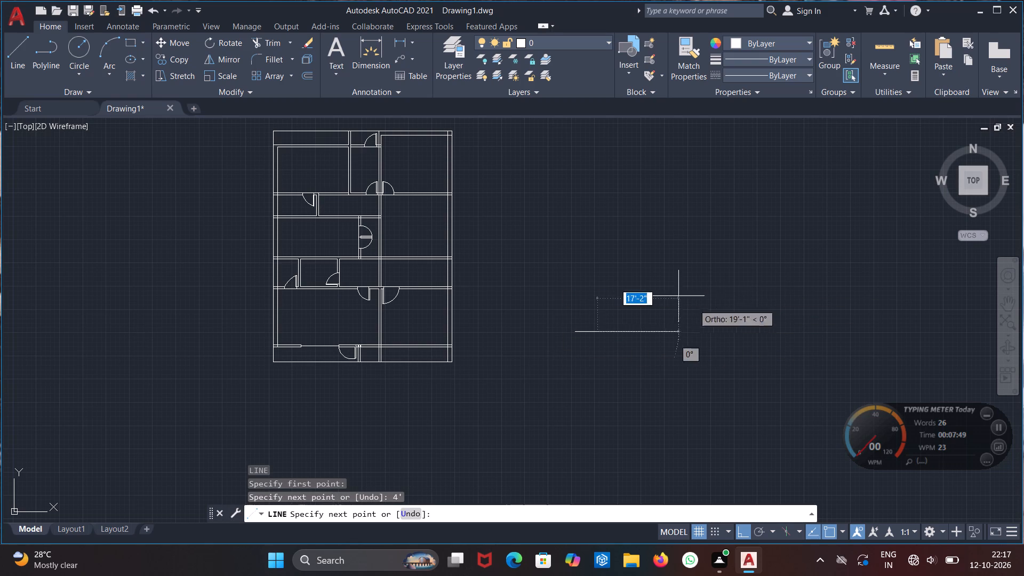
{"action": "type", "text": "9\""}
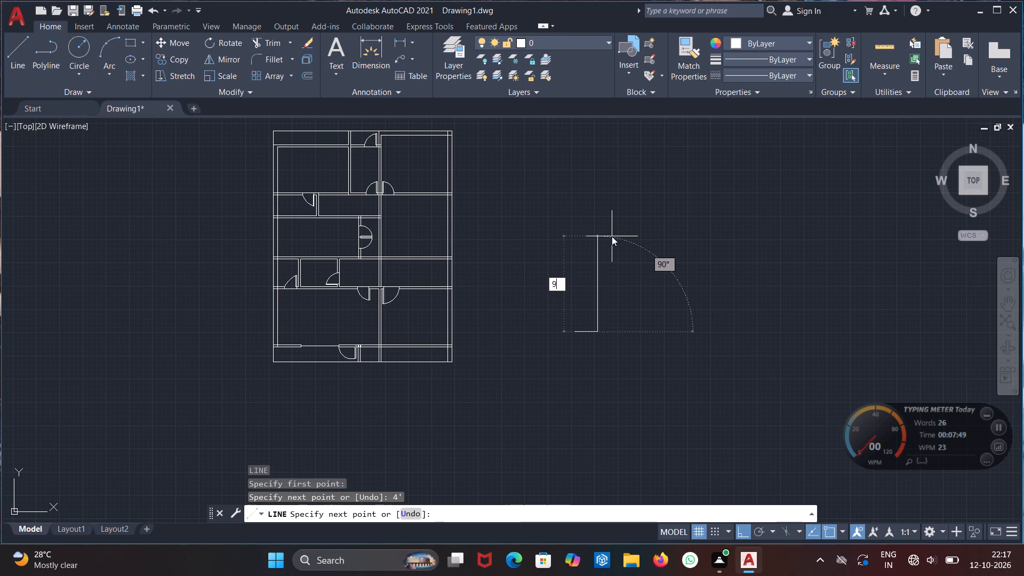
{"action": "key", "text": "Return"}
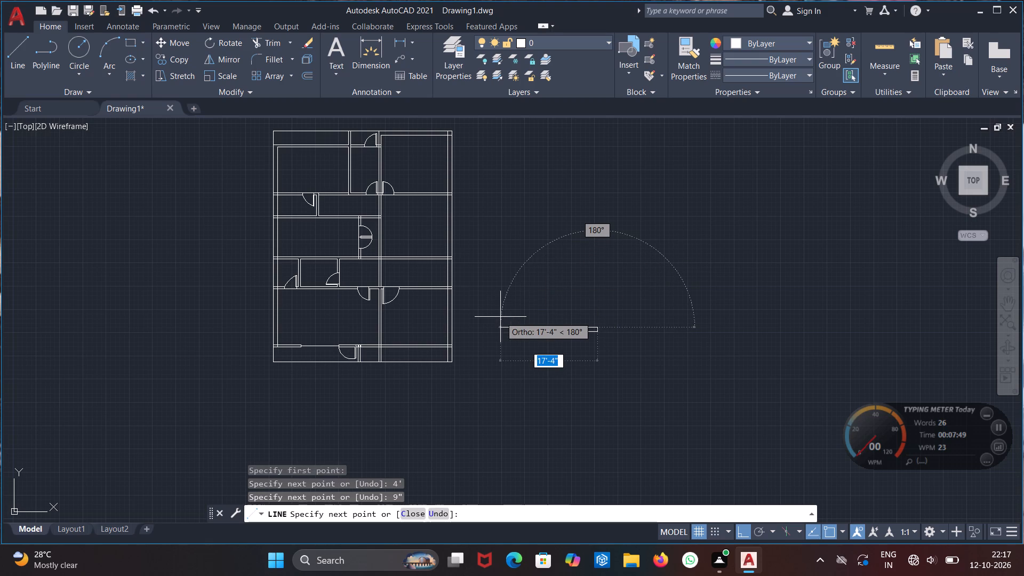
{"action": "type", "text": "4'"}
{"action": "key", "text": "Return"}
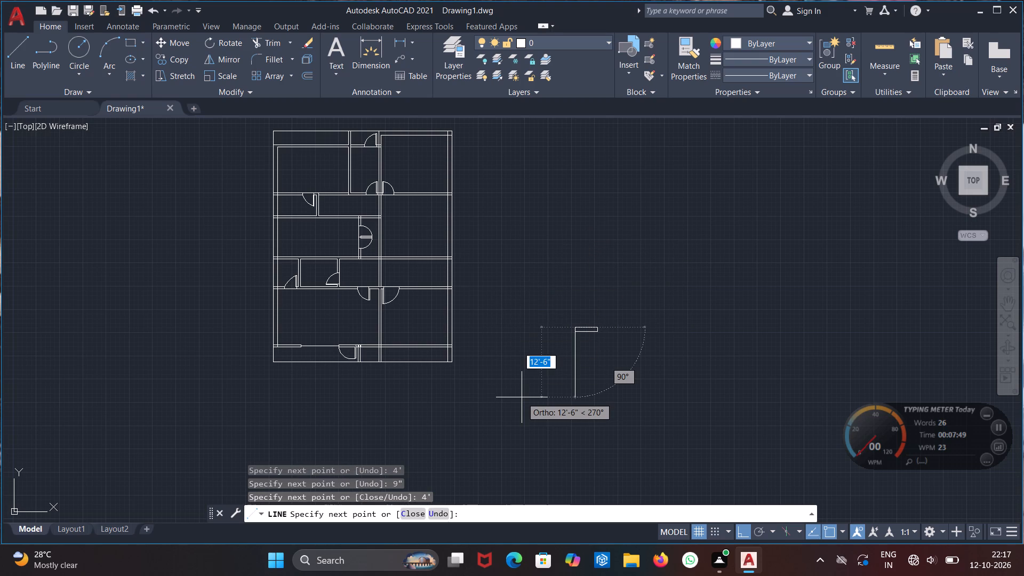
{"action": "type", "text": "9\""}
{"action": "key", "text": "Return"}
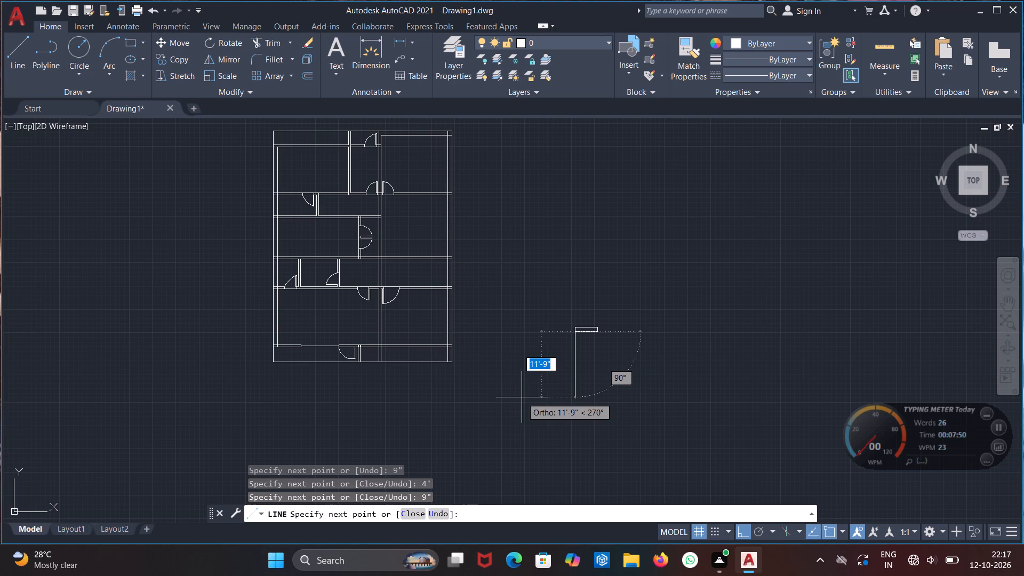
{"action": "key", "text": "Escape"}
Offset the rectangle's bottom line 3" upward, and offset the resulting line another 3" upward.
{"action": "scroll", "coordinate": [577, 326], "scroll_direction": "up", "scroll_amount": 5}
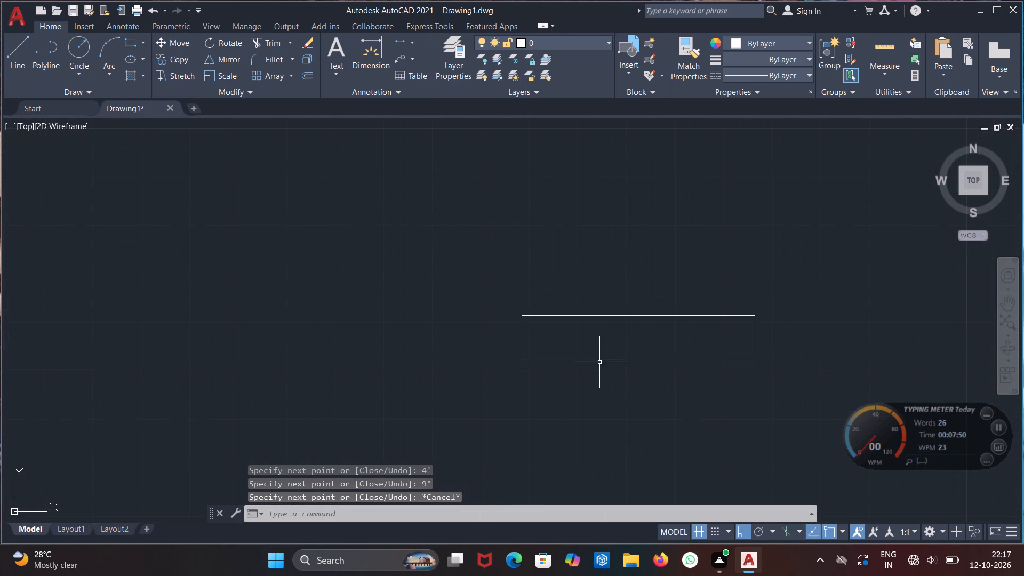
{"action": "type", "text": "of"}
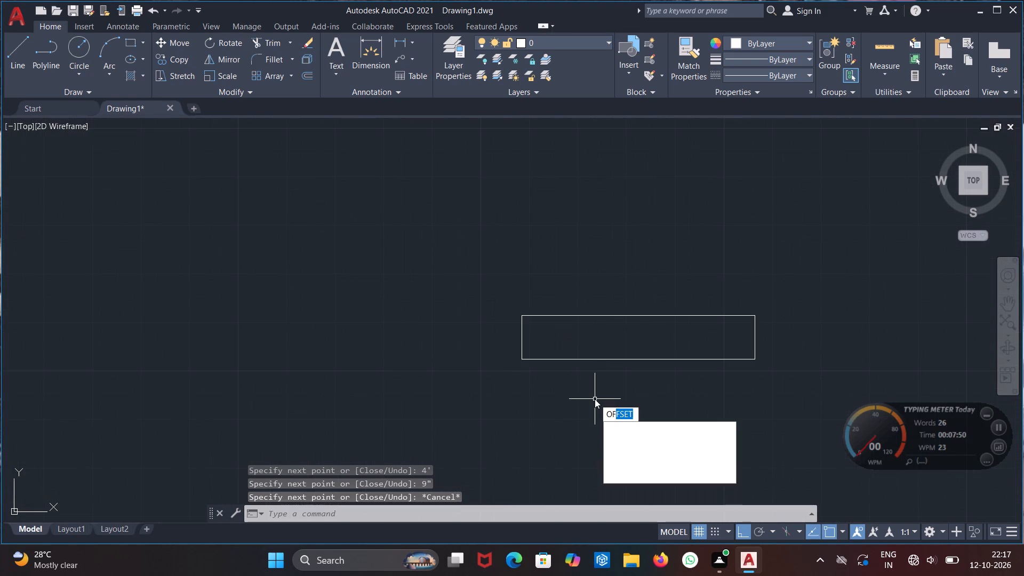
{"action": "key", "text": "Return"}
{"action": "key", "text": "Return"}
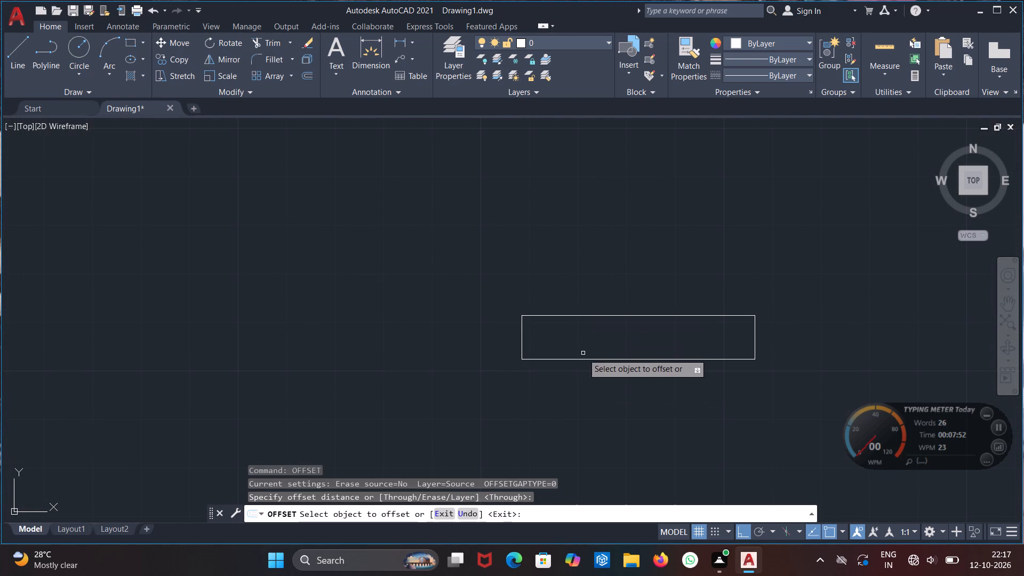
{"action": "left_click", "coordinate": [582, 359]}
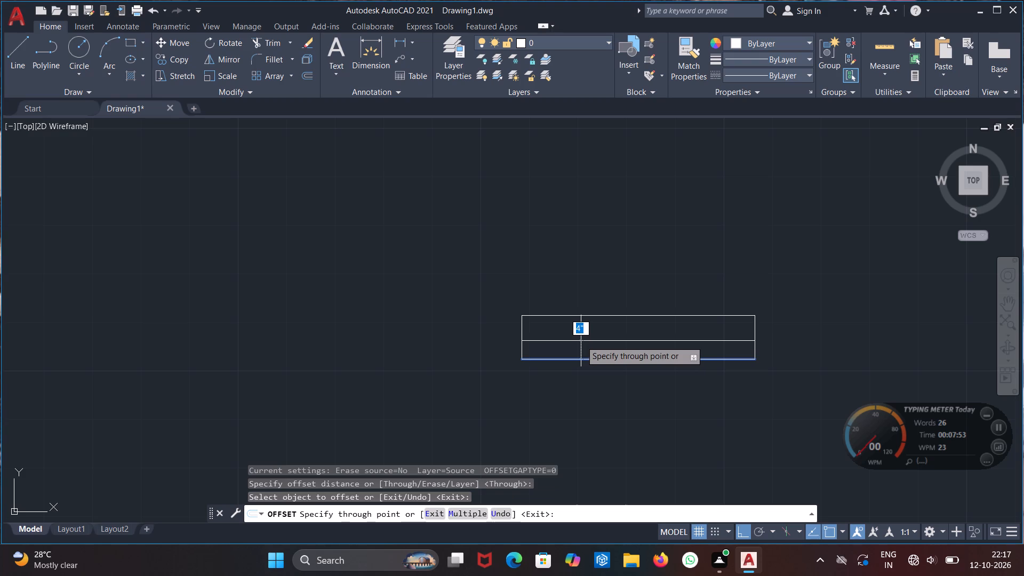
{"action": "type", "text": "3\""}
{"action": "key", "text": "Return"}
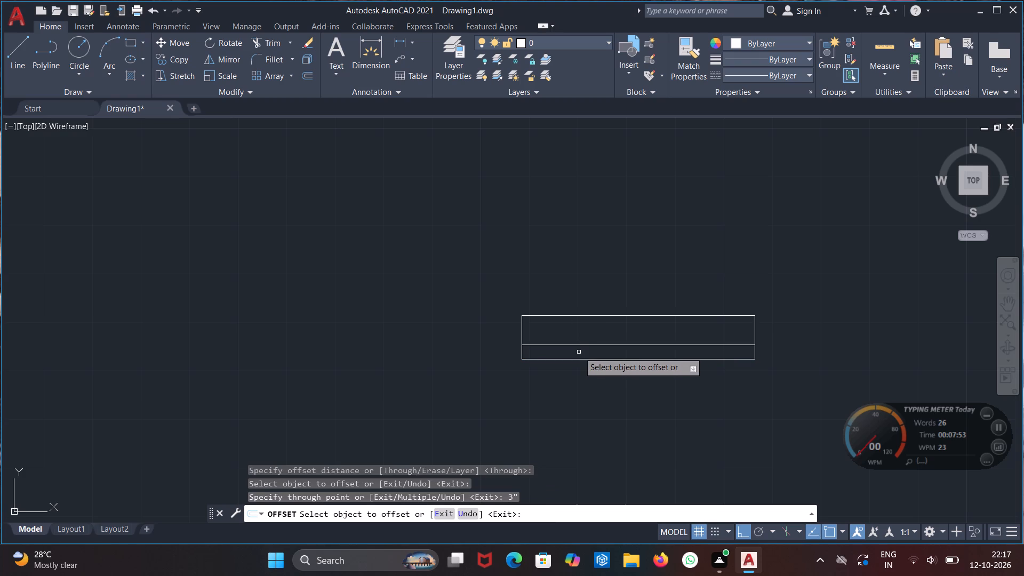
{"action": "left_click", "coordinate": [579, 346]}
{"action": "type", "text": "3\""}
{"action": "key", "text": "Return"}
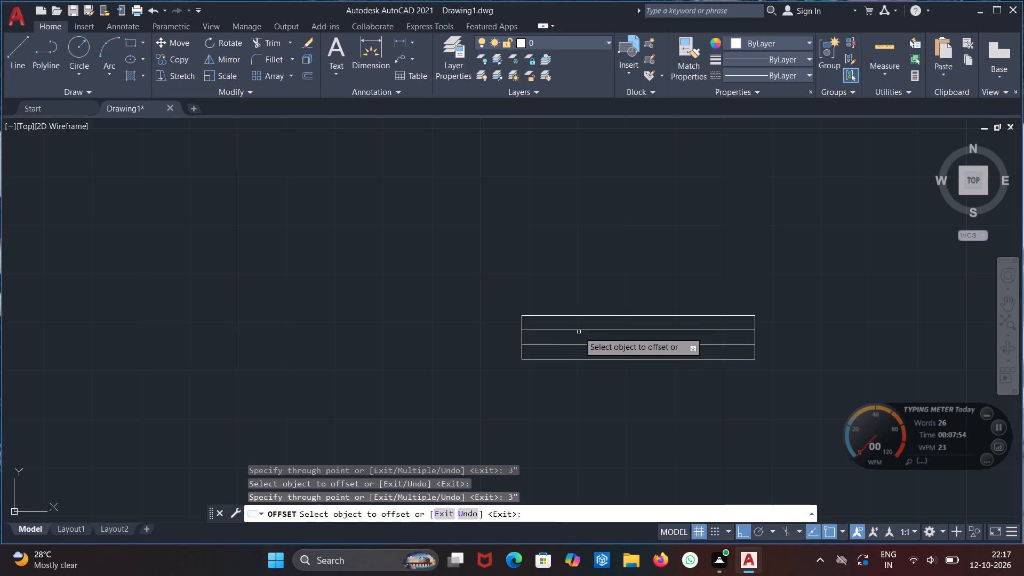
{"action": "key", "text": "Escape"}
Rotate the whole window symbol about its lower right corner so that it stands vertically.
{"action": "left_click_drag", "start_coordinate": [441, 270], "coordinate": [458, 295]}
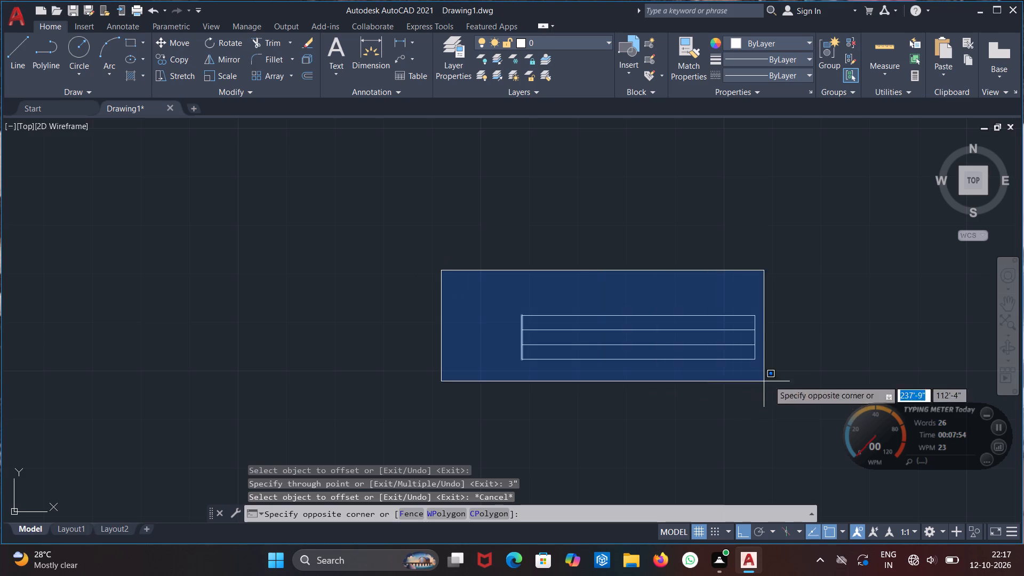
{"action": "left_click", "coordinate": [809, 382]}
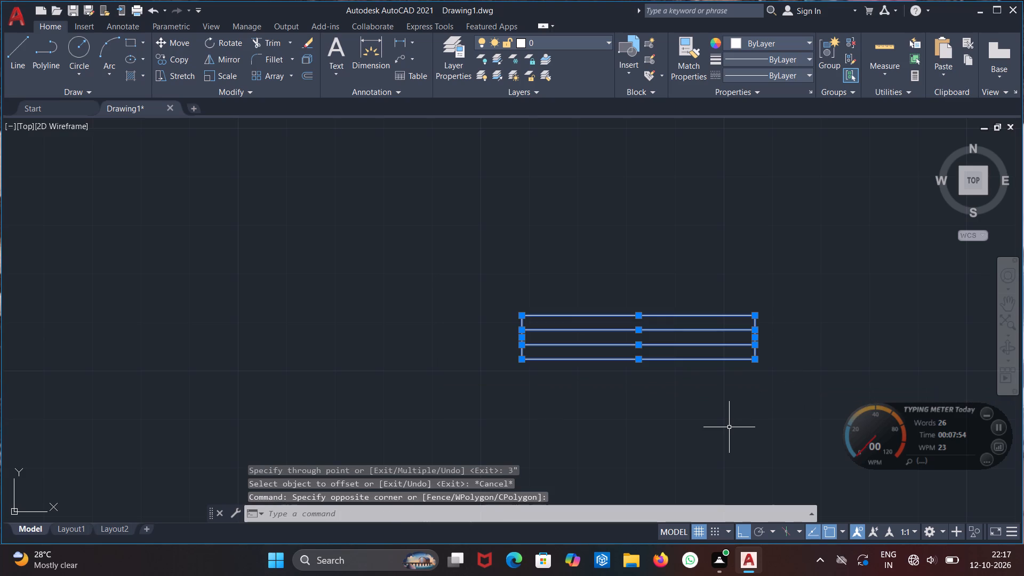
{"action": "key", "text": "t"}
{"action": "key", "text": "BackSpace"}
{"action": "type", "text": "ro"}
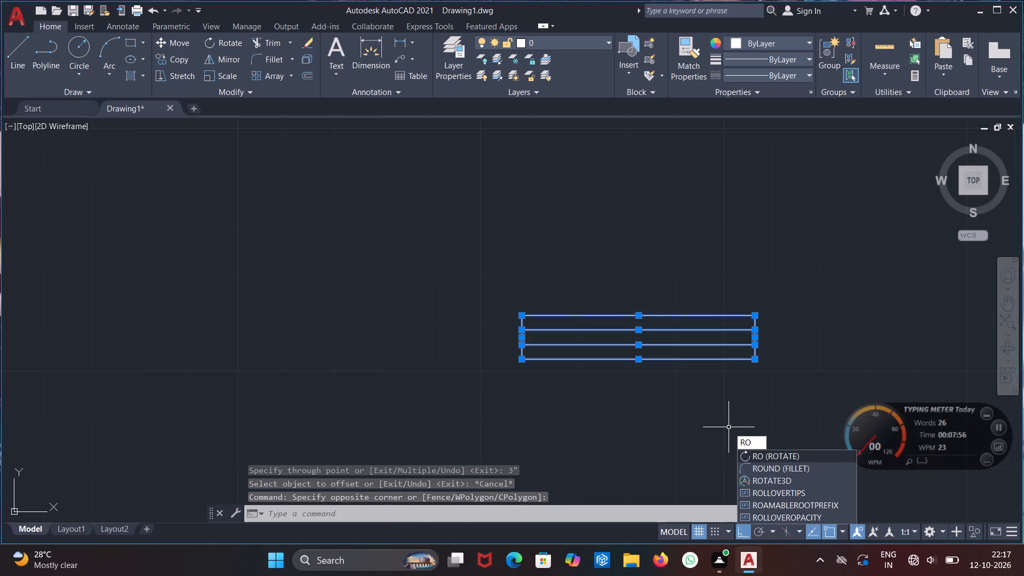
{"action": "left_click", "coordinate": [765, 456]}
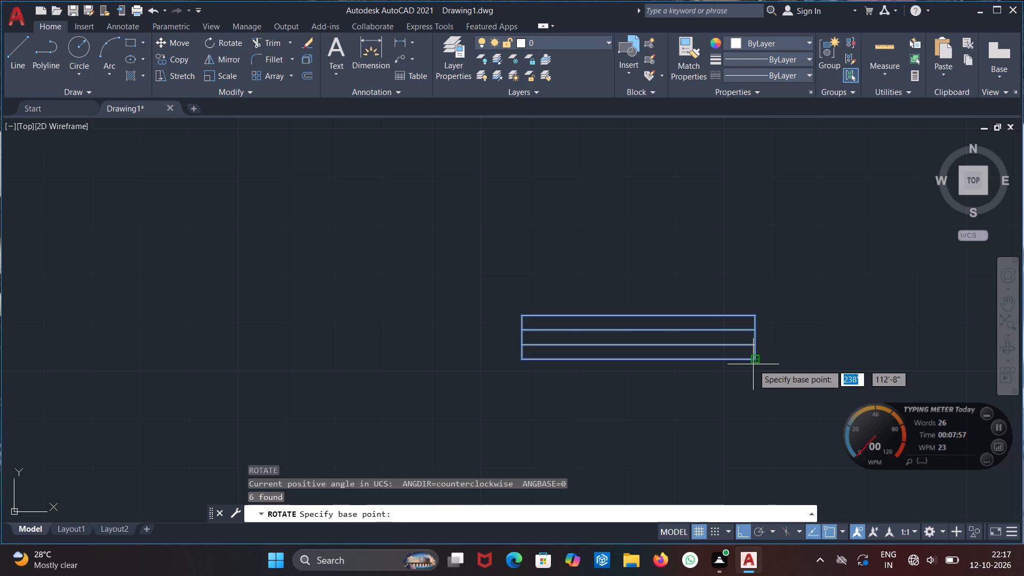
{"action": "left_click", "coordinate": [753, 364]}
{"action": "left_click", "coordinate": [721, 432]}
Copy the vertical window symbol three times in the empty area: one to its right, one above and one about 11'-10" to its left.
{"action": "scroll", "coordinate": [588, 411], "scroll_direction": "down", "scroll_amount": 4}
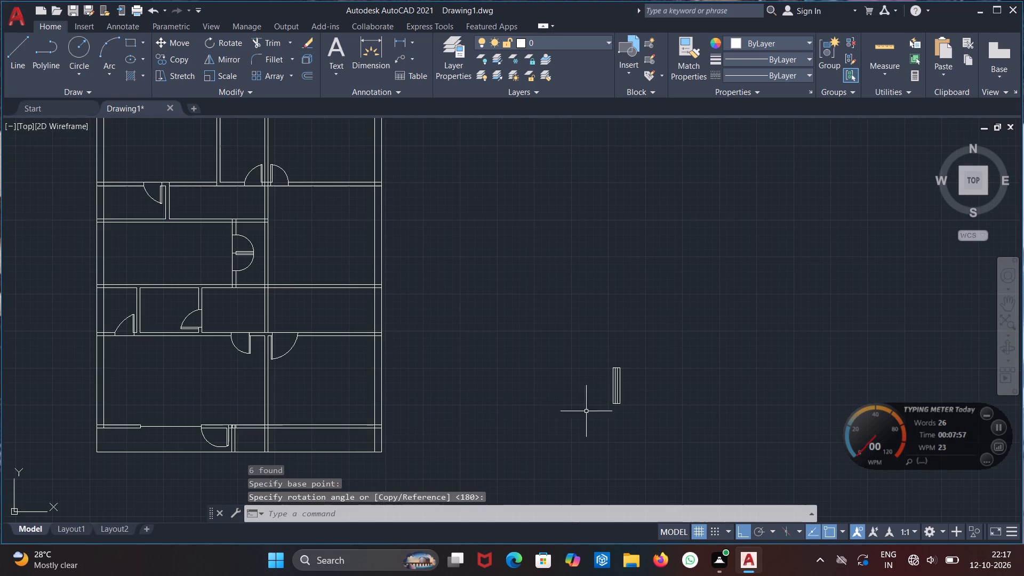
{"action": "middle_click_drag", "start_coordinate": [414, 430], "coordinate": [455, 379]}
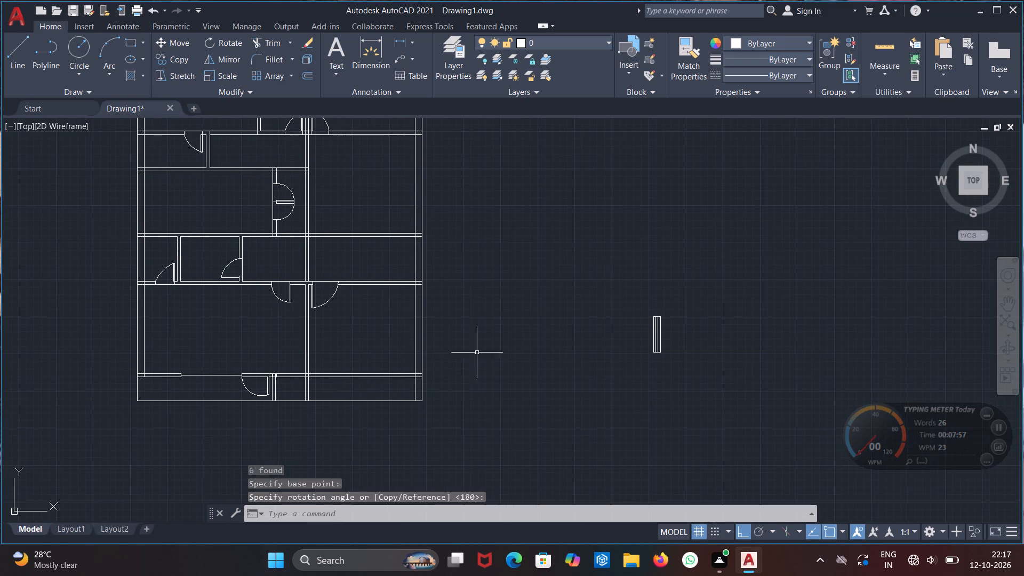
{"action": "left_click_drag", "start_coordinate": [583, 291], "coordinate": [612, 315]}
{"action": "left_click", "coordinate": [757, 383]}
{"action": "type", "text": "co"}
{"action": "left_click", "coordinate": [822, 406]}
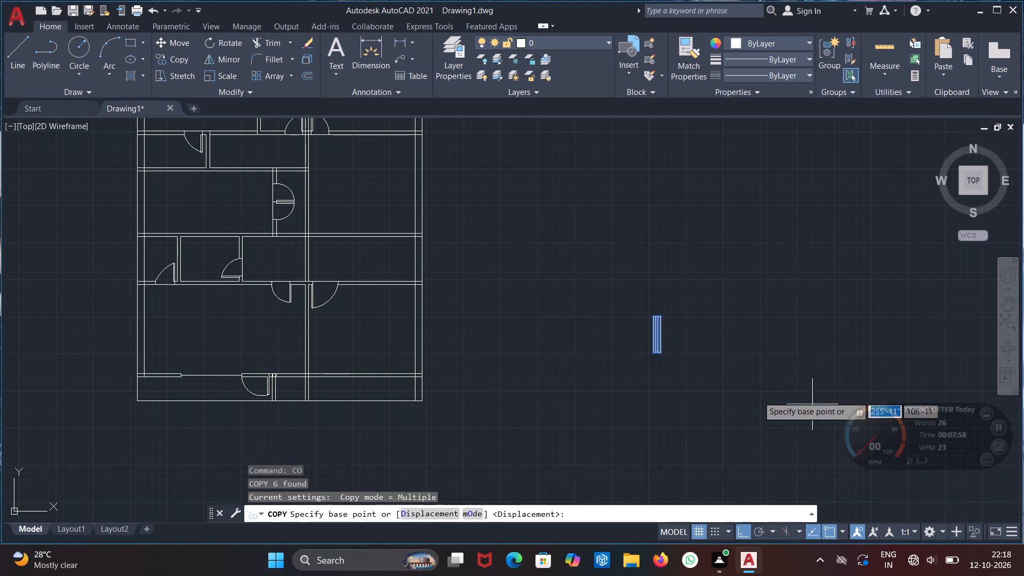
{"action": "left_click", "coordinate": [663, 353]}
{"action": "left_click", "coordinate": [750, 320]}
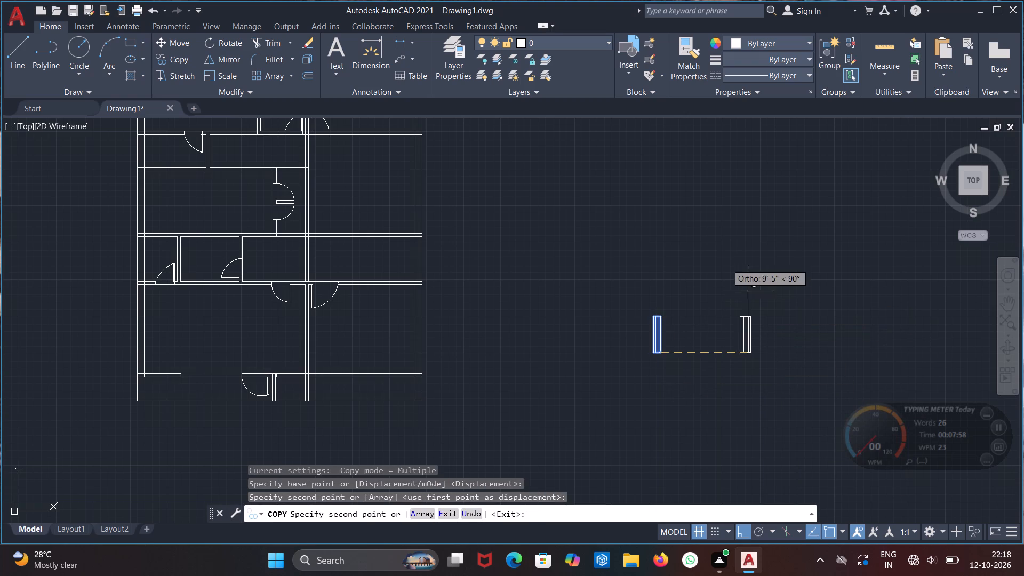
{"action": "left_click", "coordinate": [710, 252]}
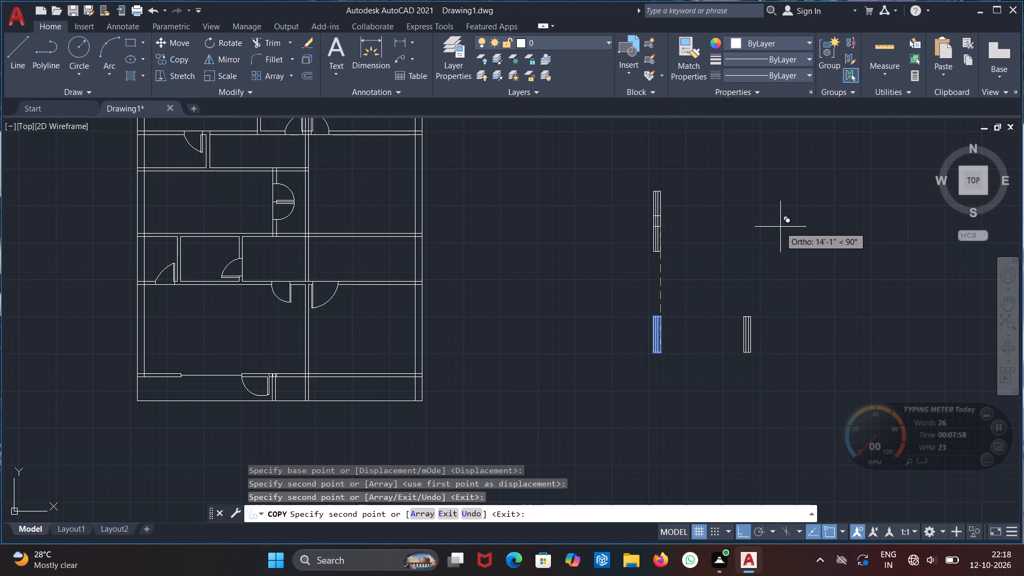
{"action": "left_click", "coordinate": [555, 277]}
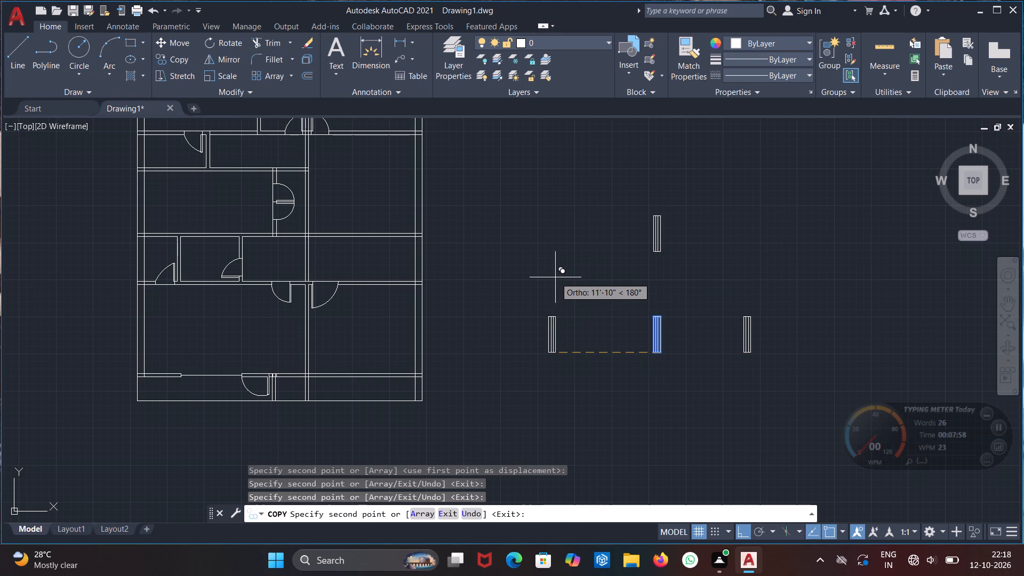
{"action": "key", "text": "Escape"}
Move the copy nearest the plan by its top-left corner onto the bottom end of the right exterior wall's inner face.
{"action": "left_click", "coordinate": [529, 305]}
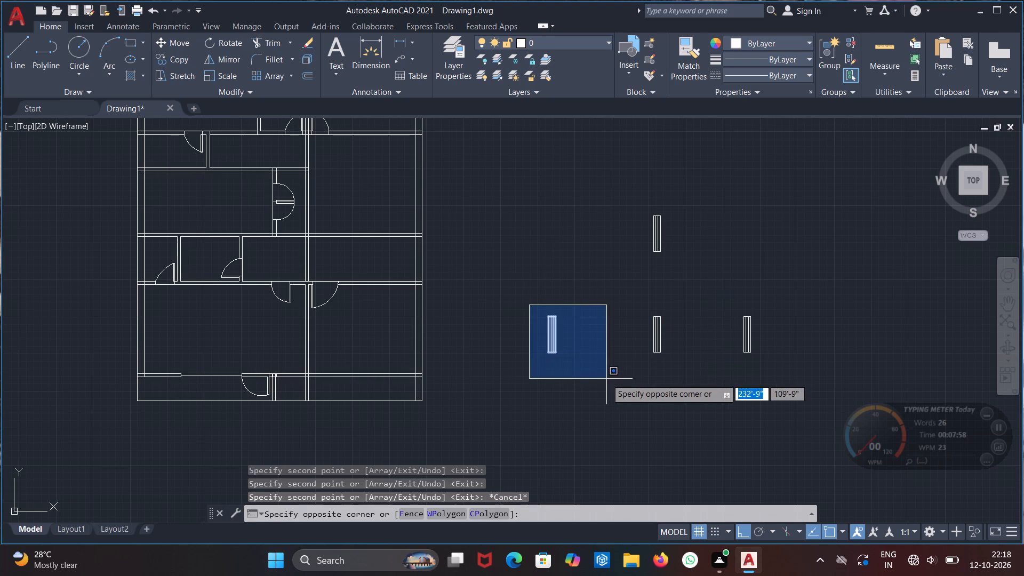
{"action": "left_click", "coordinate": [607, 379]}
{"action": "type", "text": "mo"}
{"action": "left_click", "coordinate": [605, 434]}
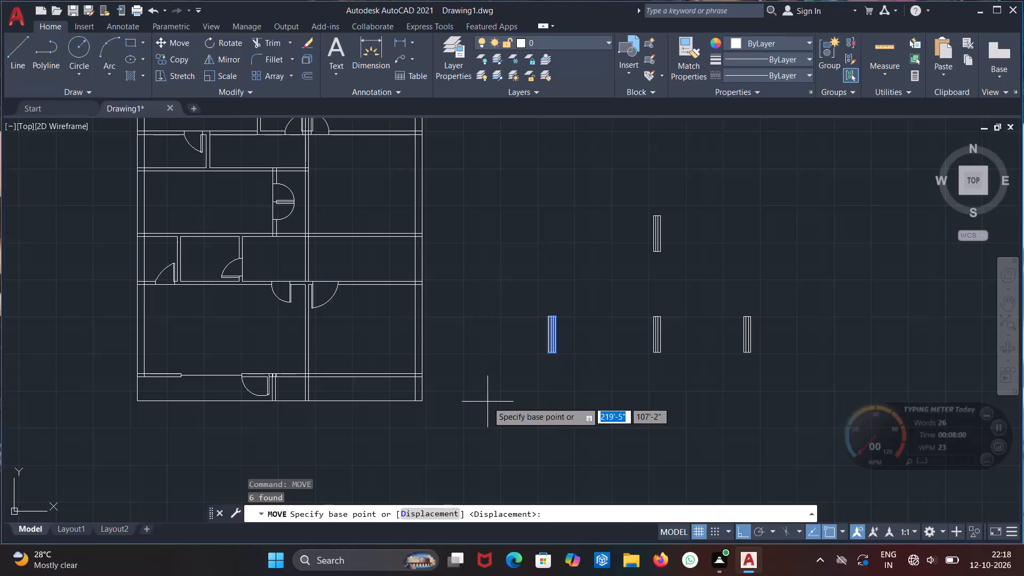
{"action": "scroll", "coordinate": [518, 335], "scroll_direction": "up", "scroll_amount": 1}
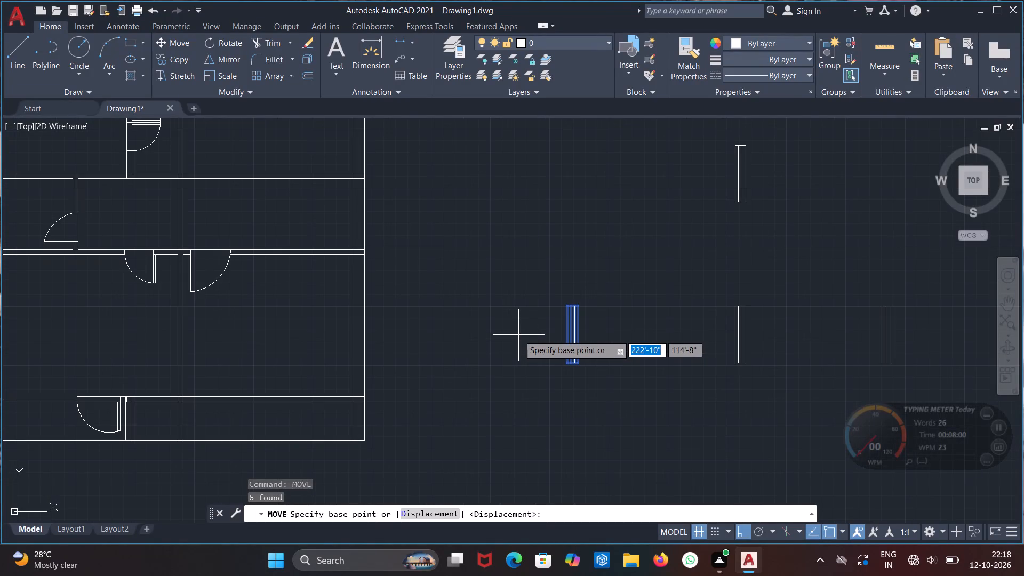
{"action": "left_click", "coordinate": [566, 305]}
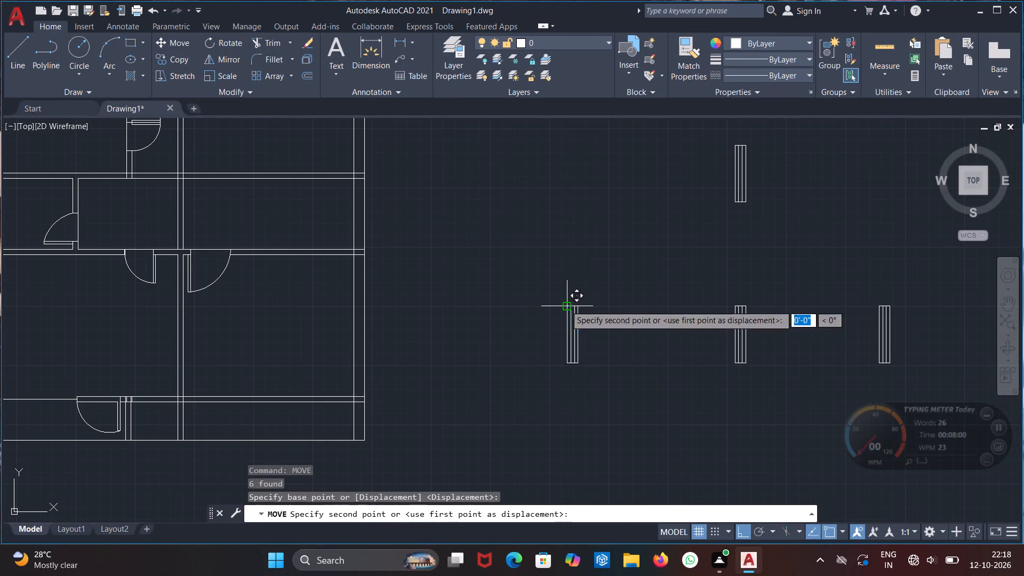
{"action": "left_click", "coordinate": [354, 316]}
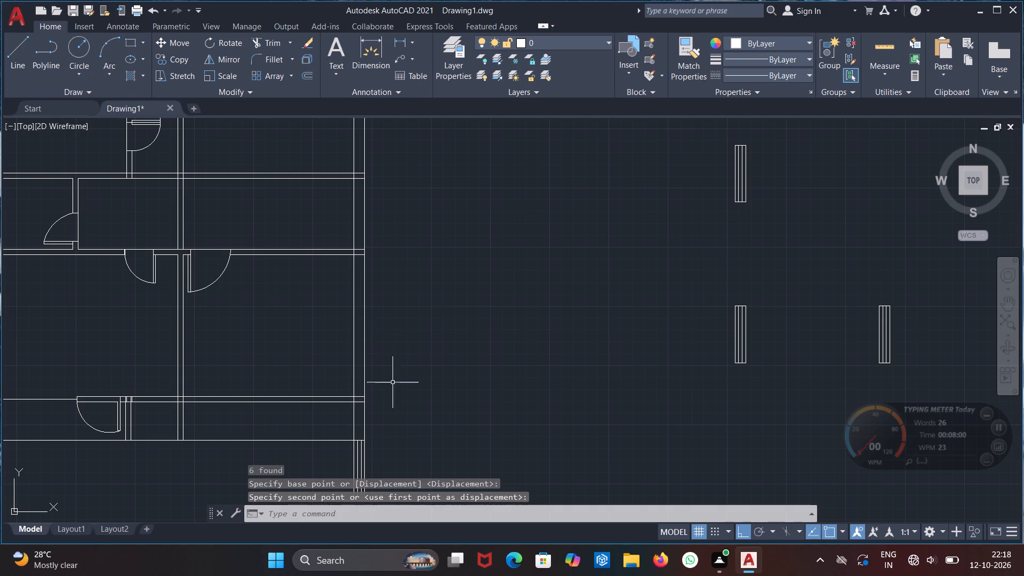
Move that window symbol about 10' straight up within the right exterior wall, into the lower right room's stretch.
{"action": "middle_click_drag", "start_coordinate": [404, 398], "coordinate": [409, 330]}
{"action": "left_click_drag", "start_coordinate": [334, 348], "coordinate": [339, 355]}
{"action": "left_click", "coordinate": [446, 440]}
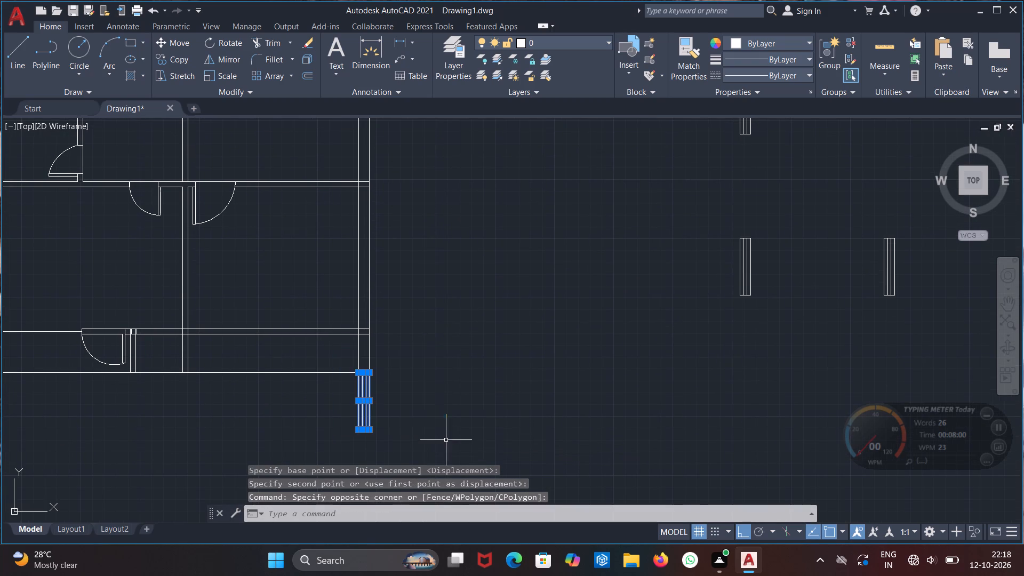
{"action": "type", "text": "mo"}
{"action": "left_click", "coordinate": [438, 409]}
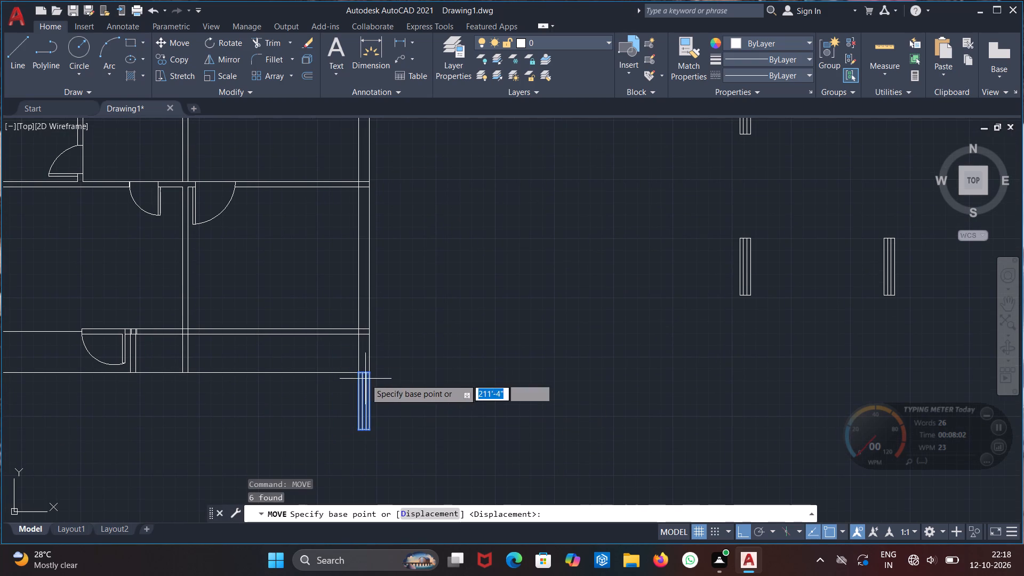
{"action": "scroll", "coordinate": [360, 378], "scroll_direction": "up", "scroll_amount": 1}
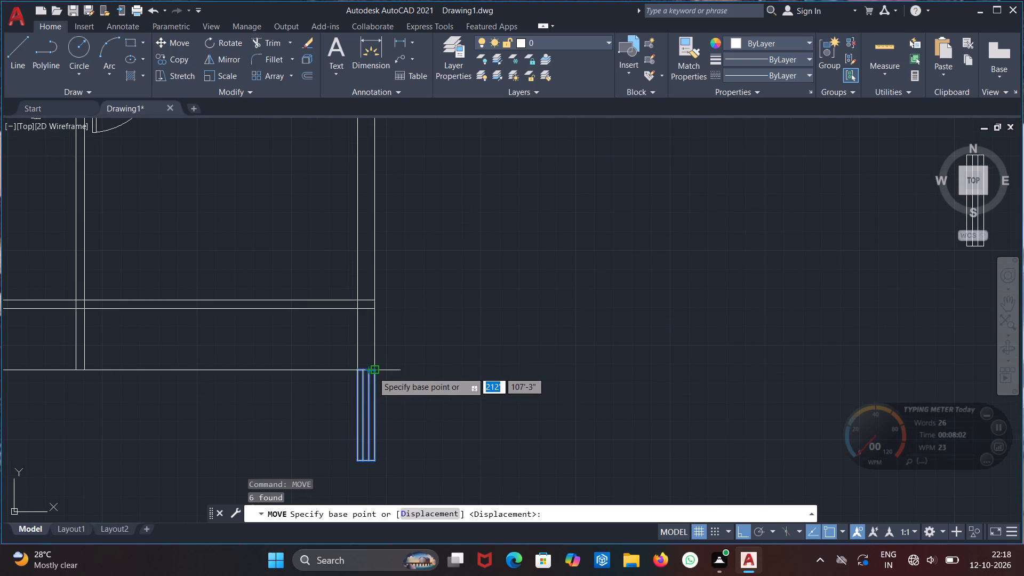
{"action": "left_click", "coordinate": [373, 372]}
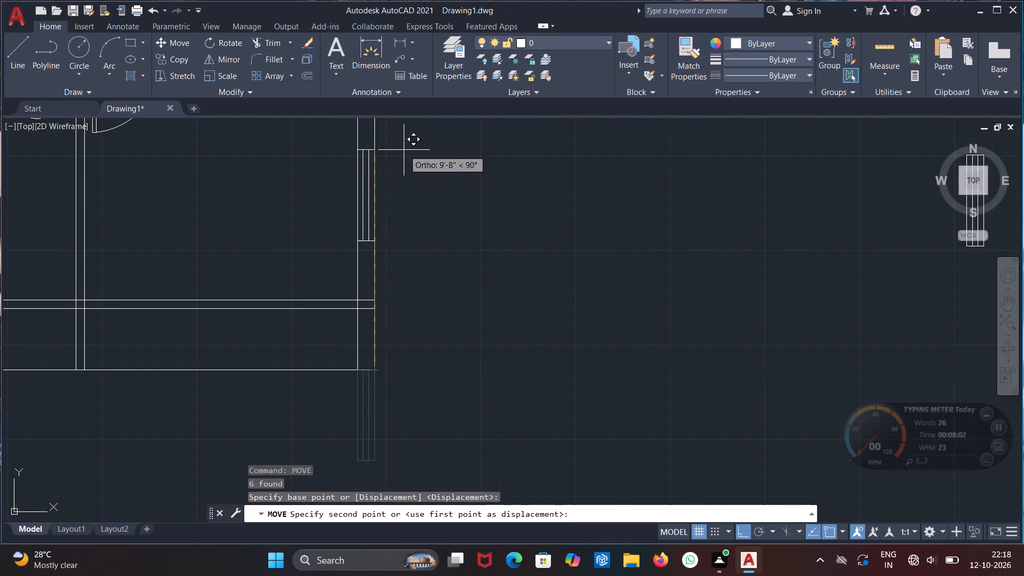
{"action": "left_click", "coordinate": [407, 139]}
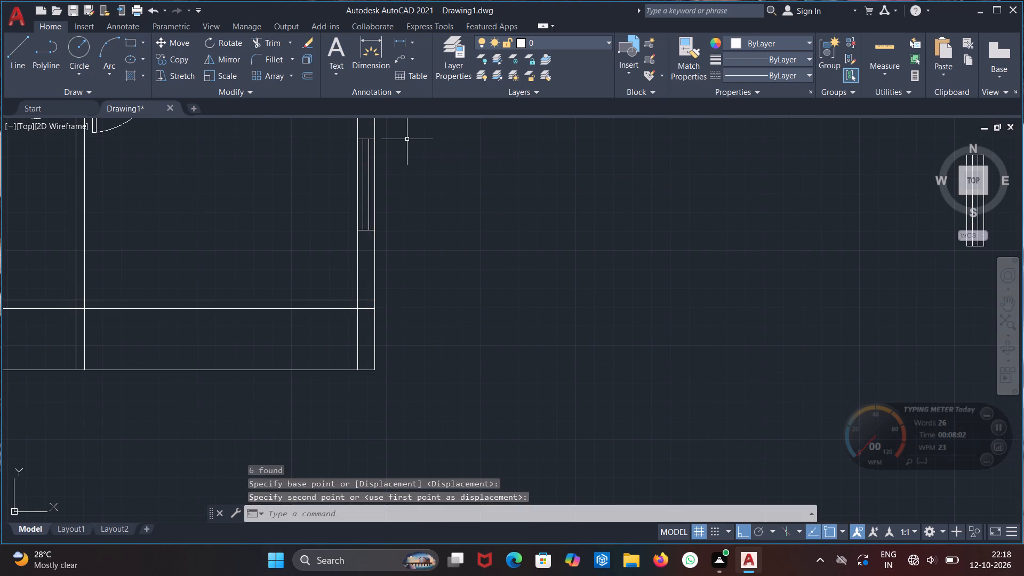
Move the upper spare window symbol 17'-9" straight up, level with the plan's upper right room.
{"action": "scroll", "coordinate": [435, 229], "scroll_direction": "down", "scroll_amount": 3}
{"action": "middle_click_drag", "start_coordinate": [454, 205], "coordinate": [478, 371]}
{"action": "left_click_drag", "start_coordinate": [567, 288], "coordinate": [586, 311]}
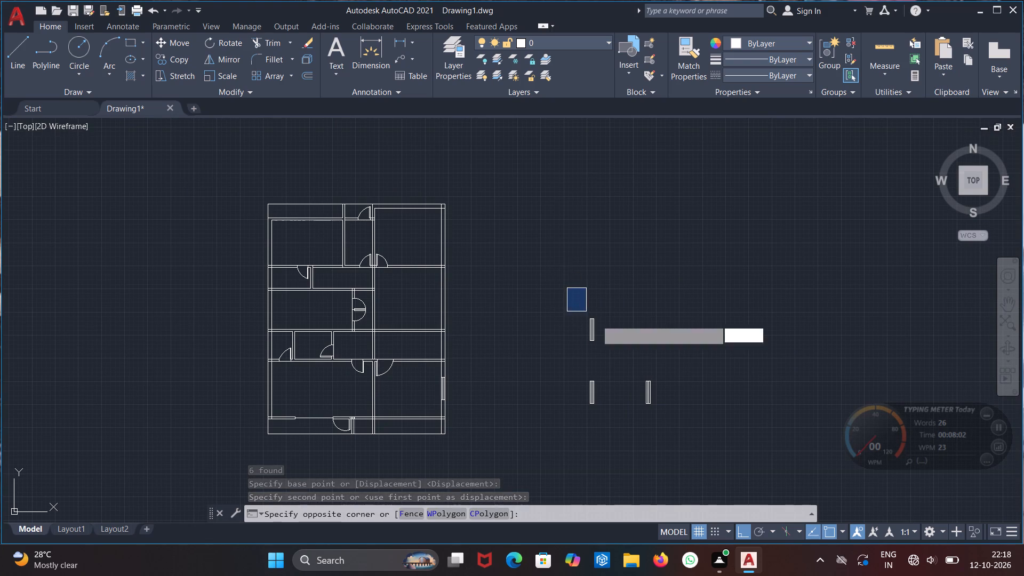
{"action": "left_click", "coordinate": [647, 352]}
{"action": "type", "text": "mo"}
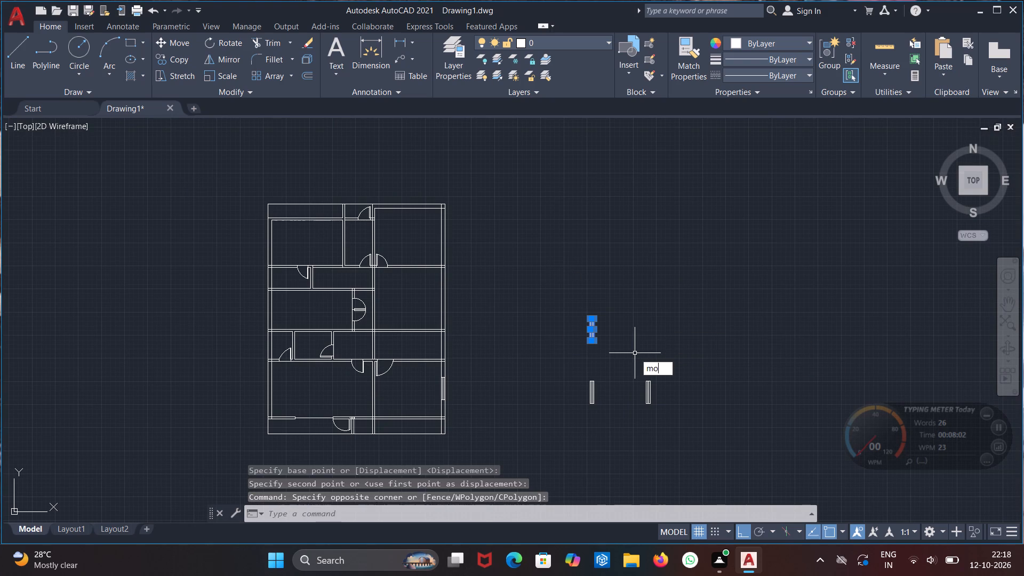
{"action": "left_click", "coordinate": [668, 390]}
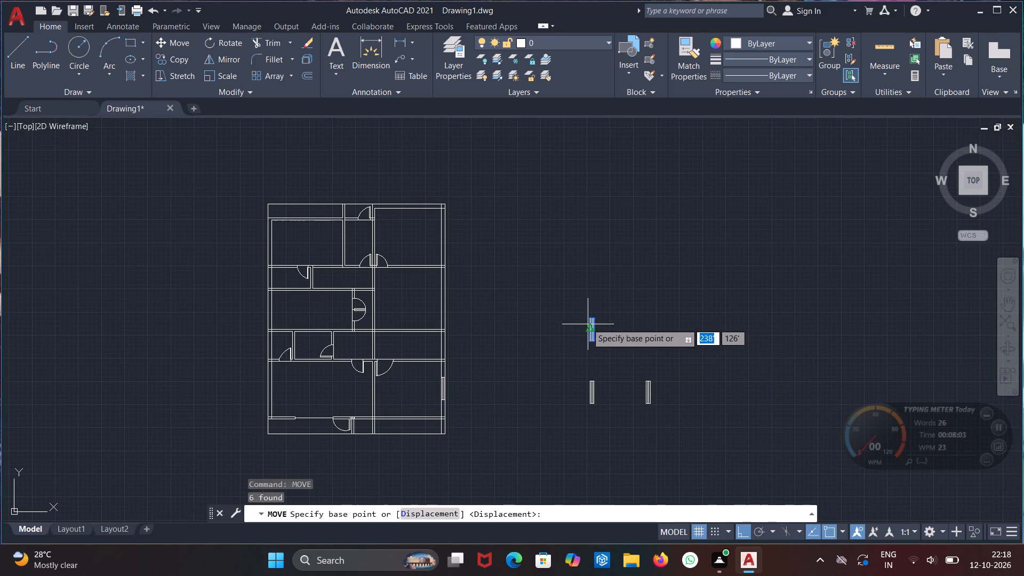
{"action": "left_click", "coordinate": [586, 322]}
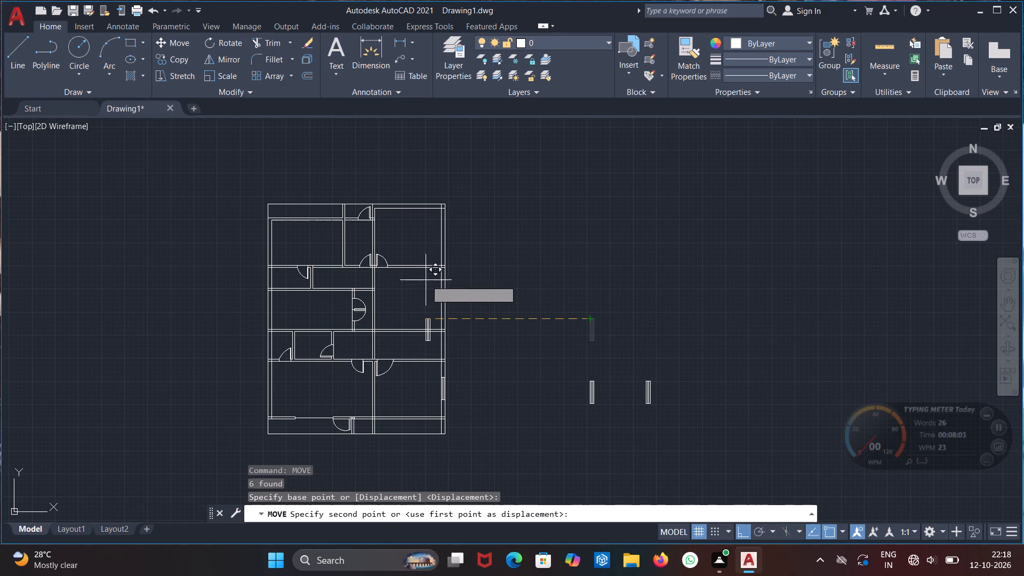
{"action": "left_click", "coordinate": [506, 220]}
Move that window symbol by its top-left corner onto the top end of the right exterior wall's inner face.
{"action": "left_click_drag", "start_coordinate": [544, 199], "coordinate": [563, 209]}
{"action": "left_click", "coordinate": [699, 292]}
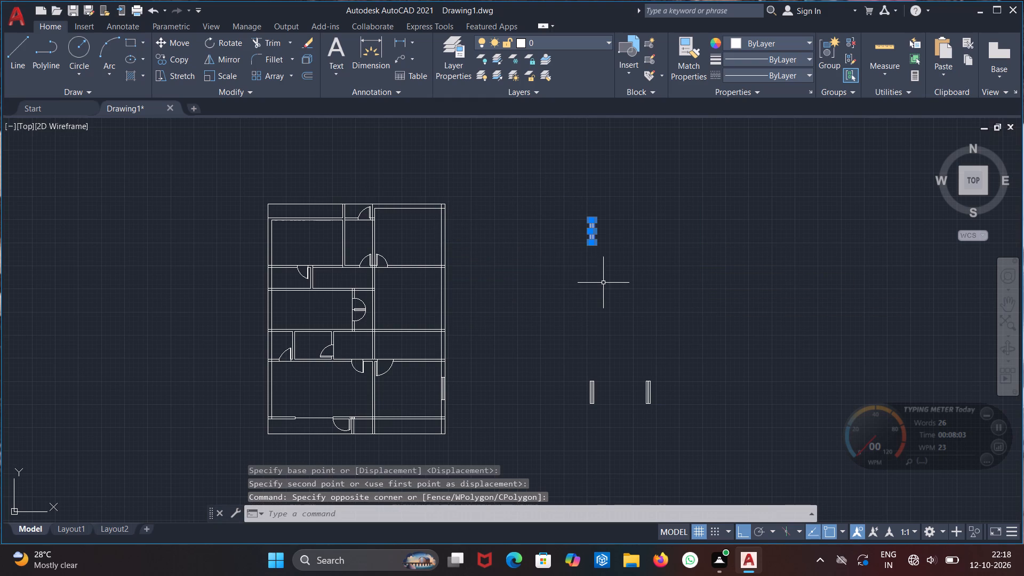
{"action": "type", "text": "mo"}
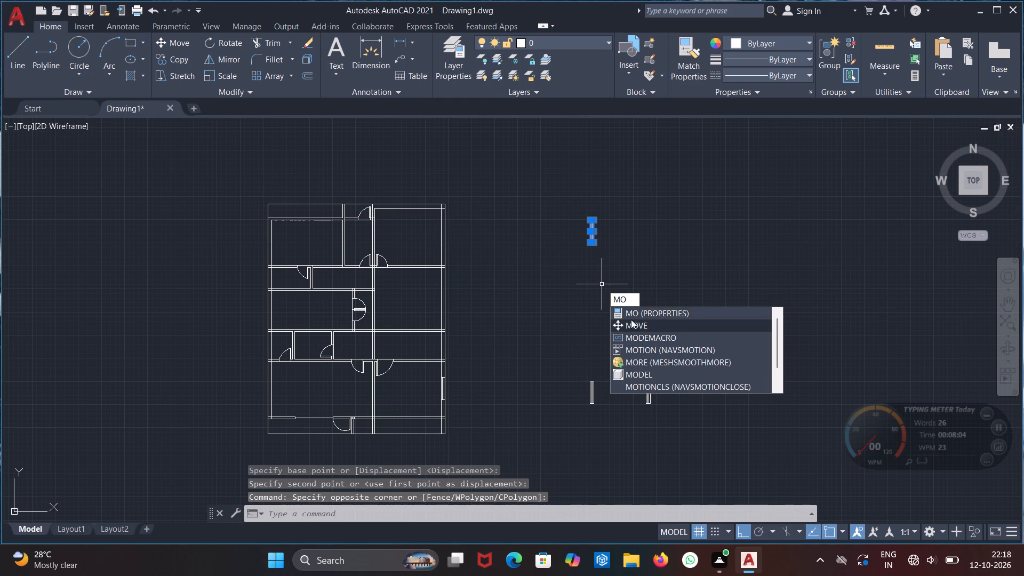
{"action": "left_click", "coordinate": [633, 324]}
{"action": "scroll", "coordinate": [422, 238], "scroll_direction": "up", "scroll_amount": 2}
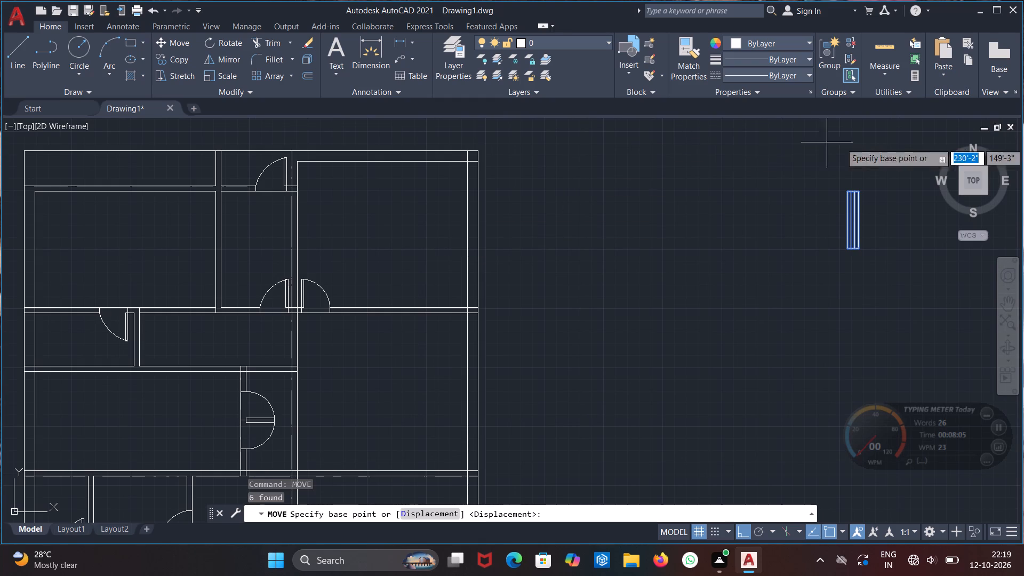
{"action": "left_click", "coordinate": [848, 188]}
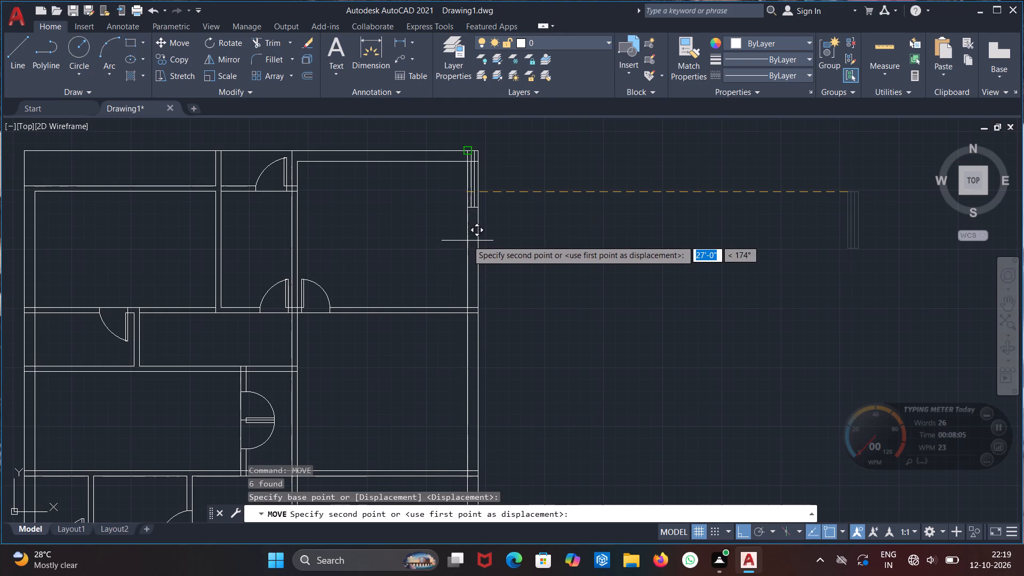
{"action": "left_click", "coordinate": [467, 240]}
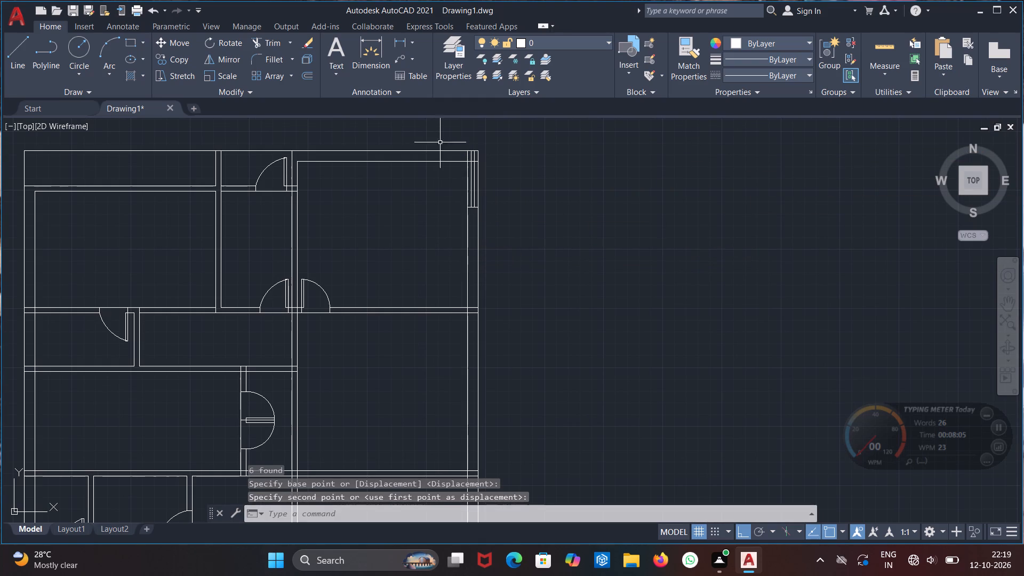
Move the window symbol about 3'-8" down the right exterior wall, alongside the upper right room.
{"action": "left_click_drag", "start_coordinate": [441, 138], "coordinate": [466, 153]}
{"action": "left_click", "coordinate": [558, 275]}
{"action": "key", "text": "m"}
{"action": "key", "text": "o"}
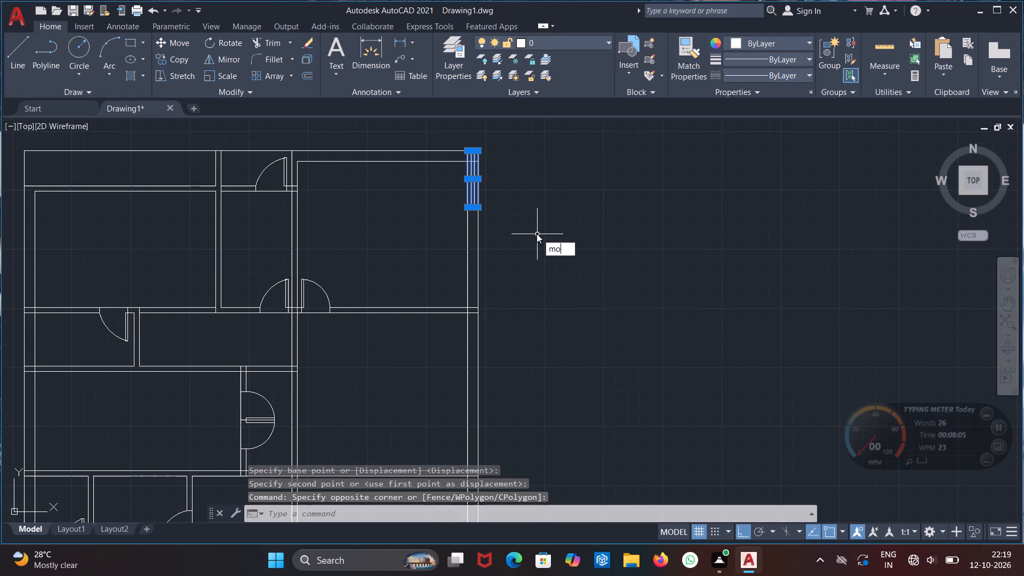
{"action": "left_click", "coordinate": [578, 272]}
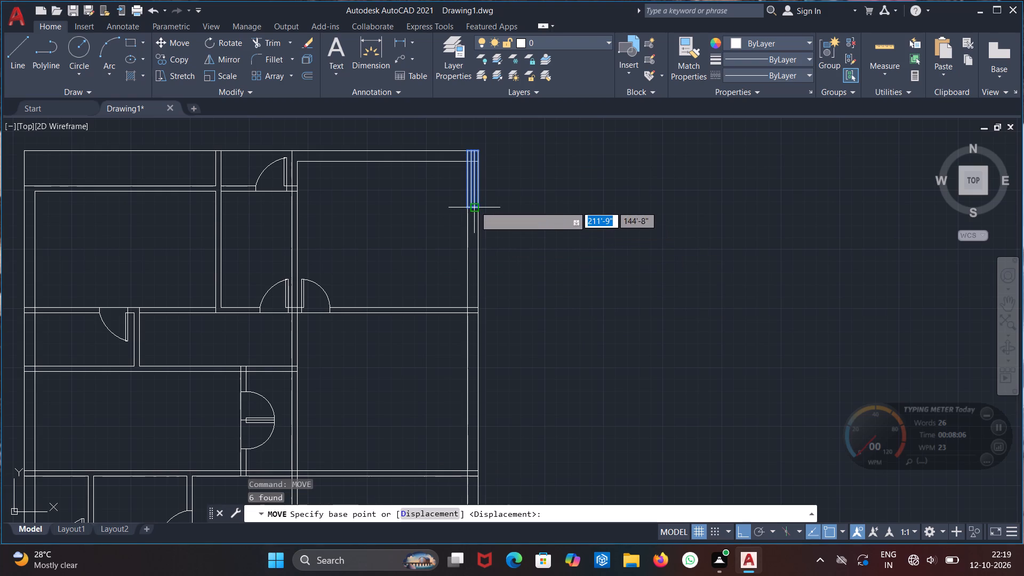
{"action": "left_click", "coordinate": [480, 205]}
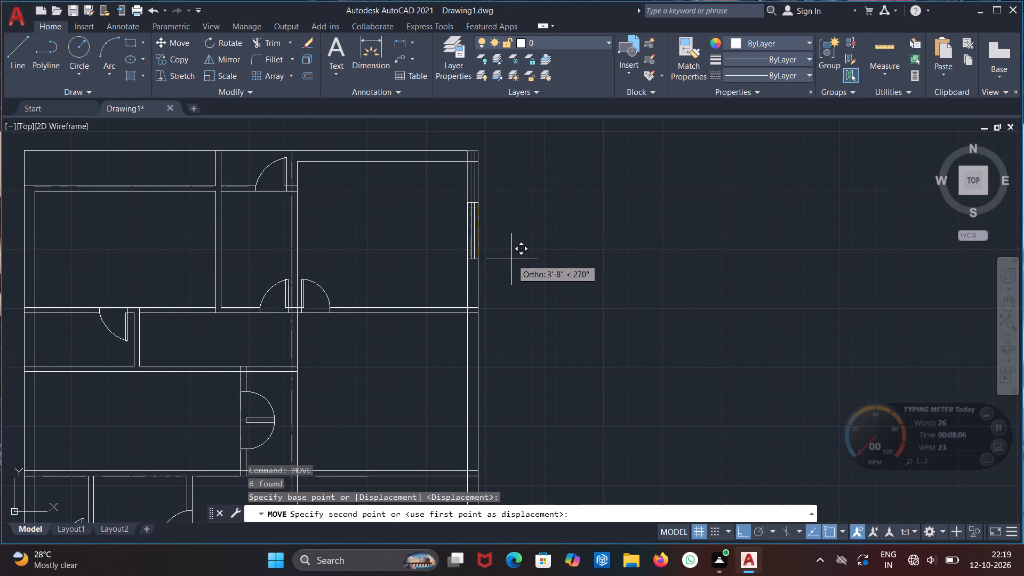
{"action": "left_click", "coordinate": [511, 259]}
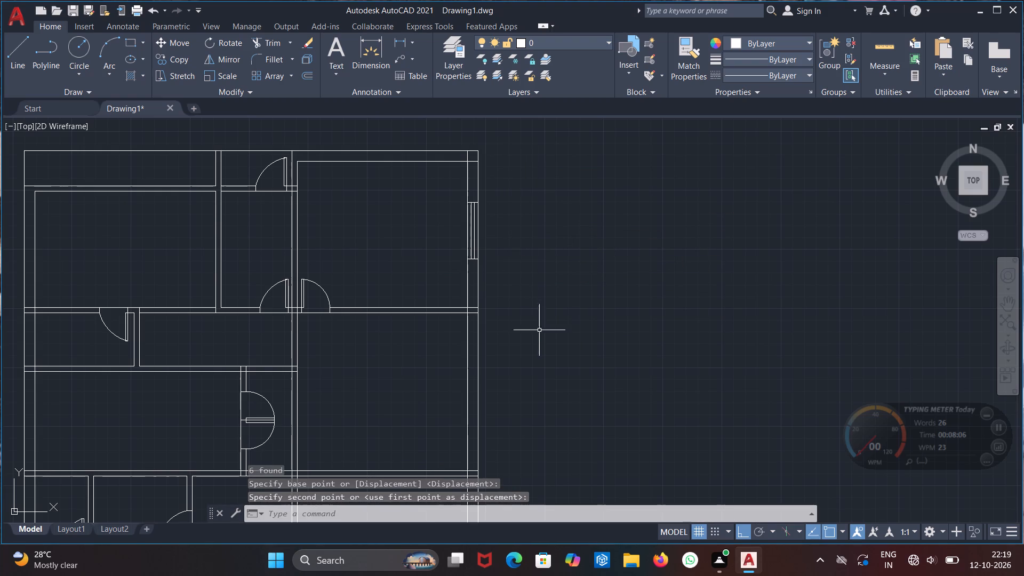
{"action": "middle_click_drag", "start_coordinate": [539, 386], "coordinate": [522, 327]}
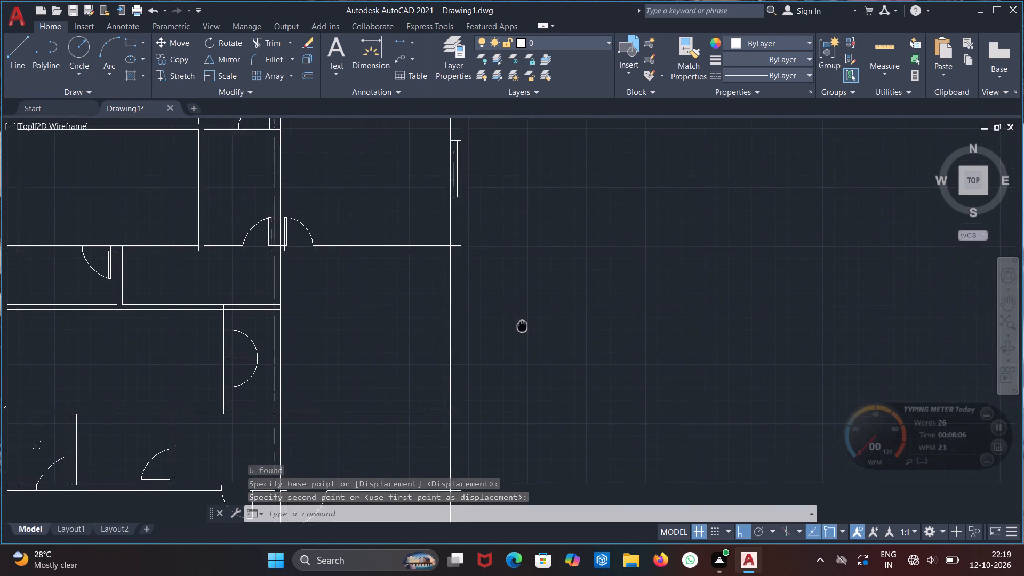
Copy the window symbol from the lower right room's exterior wall into the left exterior wall, at the lower left room's bottom corner.
{"action": "middle_click_drag", "start_coordinate": [522, 327], "coordinate": [536, 366]}
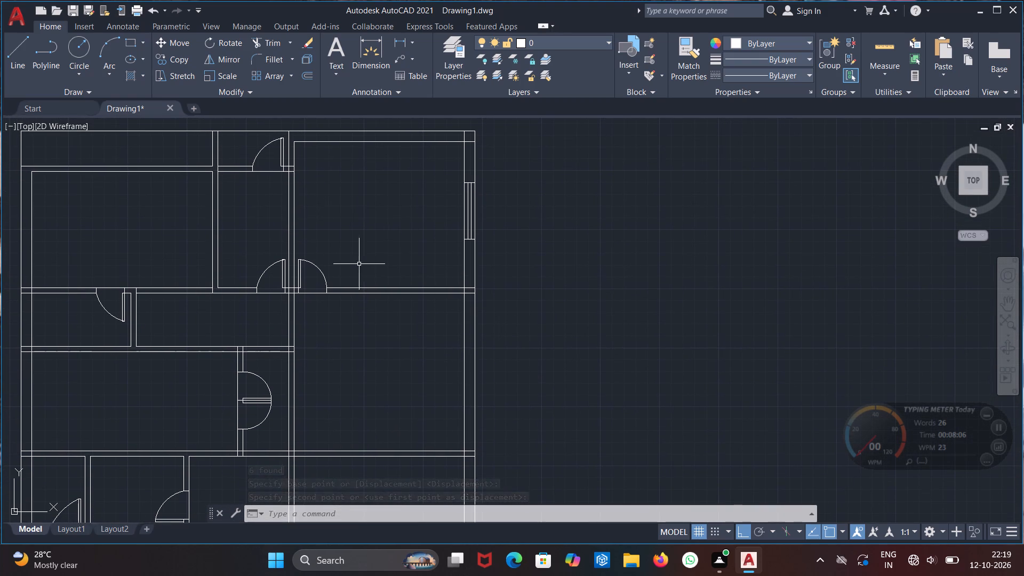
{"action": "scroll", "coordinate": [415, 389], "scroll_direction": "down", "scroll_amount": 2}
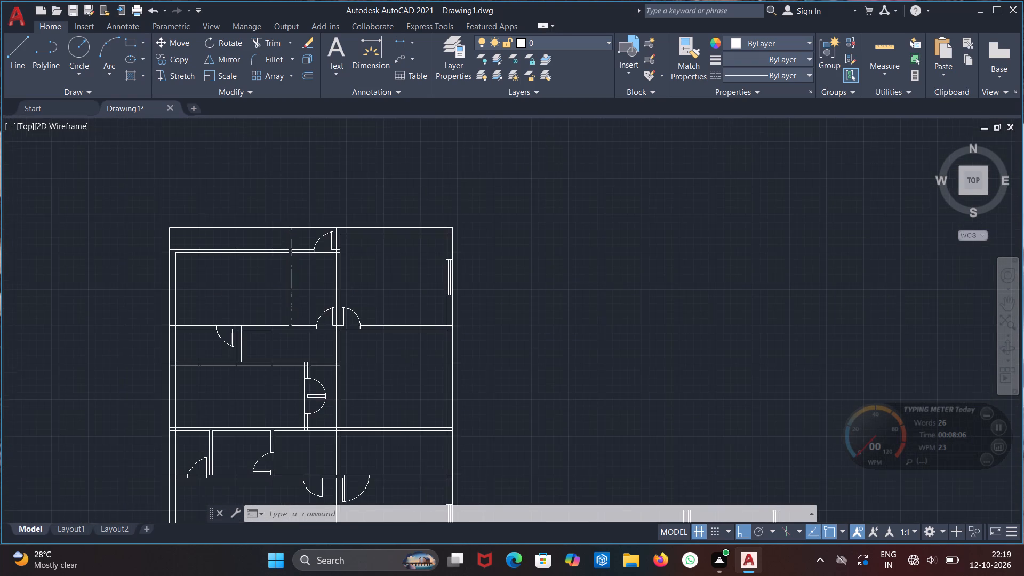
{"action": "middle_click_drag", "start_coordinate": [414, 392], "coordinate": [422, 353]}
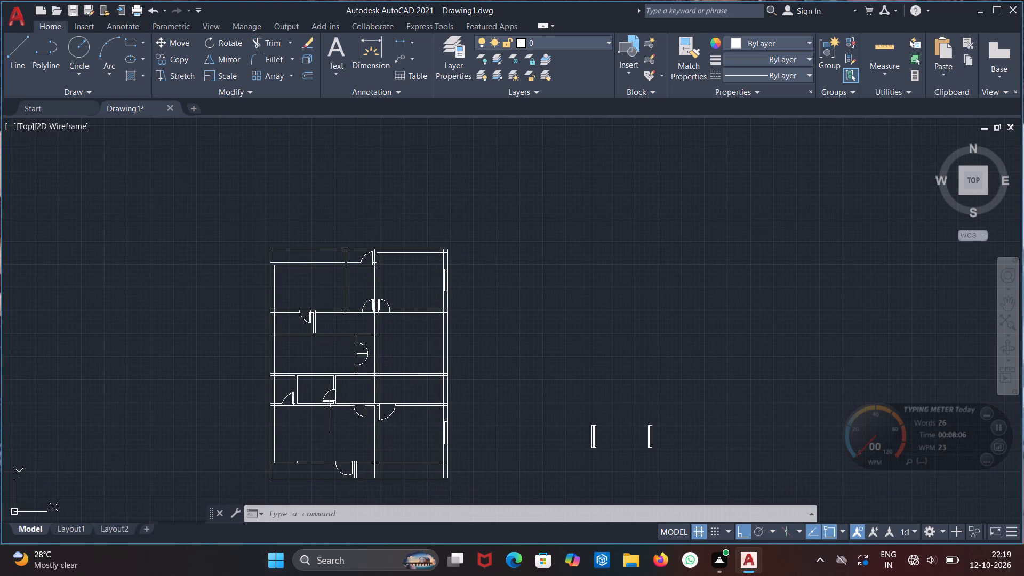
{"action": "scroll", "coordinate": [398, 436], "scroll_direction": "up", "scroll_amount": 1}
{"action": "middle_click_drag", "start_coordinate": [420, 430], "coordinate": [504, 348]}
{"action": "left_click_drag", "start_coordinate": [538, 321], "coordinate": [550, 325]}
{"action": "left_click", "coordinate": [620, 374]}
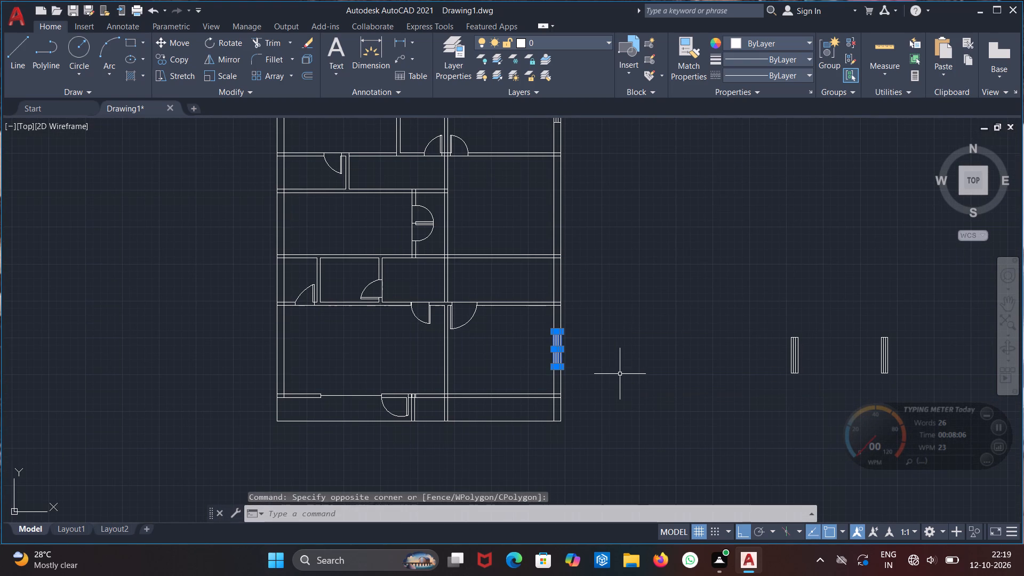
{"action": "type", "text": "co"}
{"action": "left_click", "coordinate": [651, 399]}
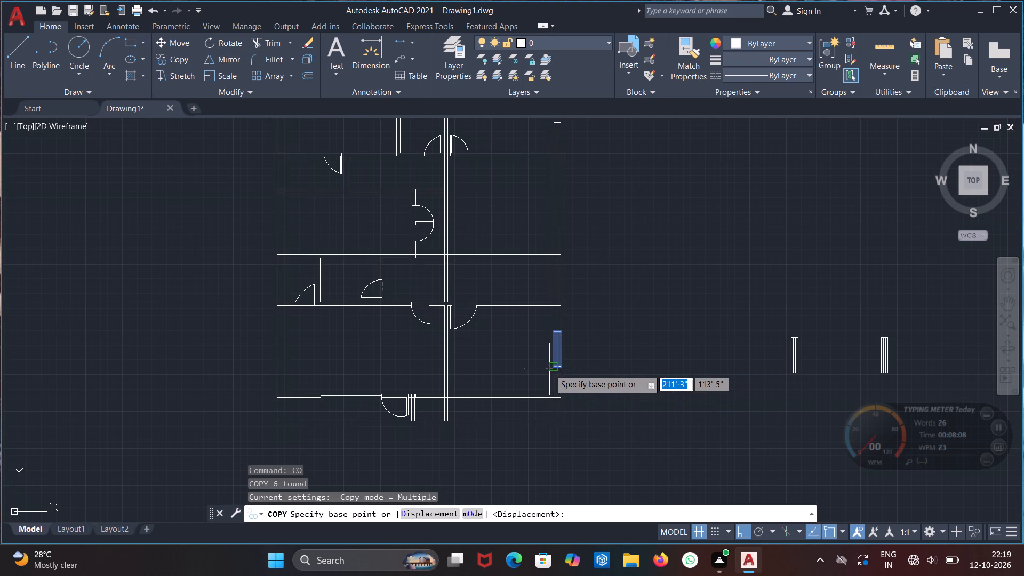
{"action": "left_click", "coordinate": [553, 368]}
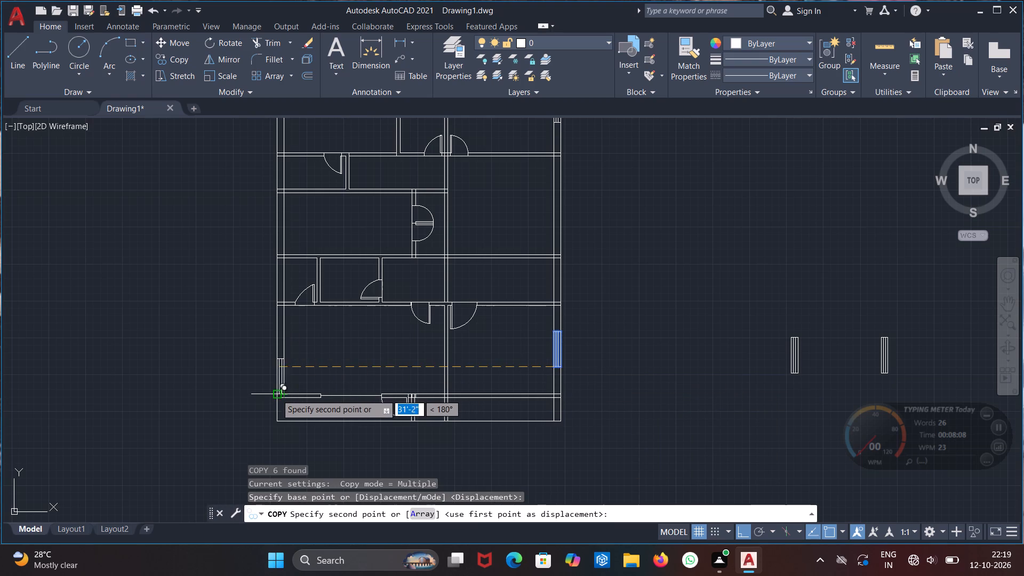
{"action": "left_click", "coordinate": [275, 395]}
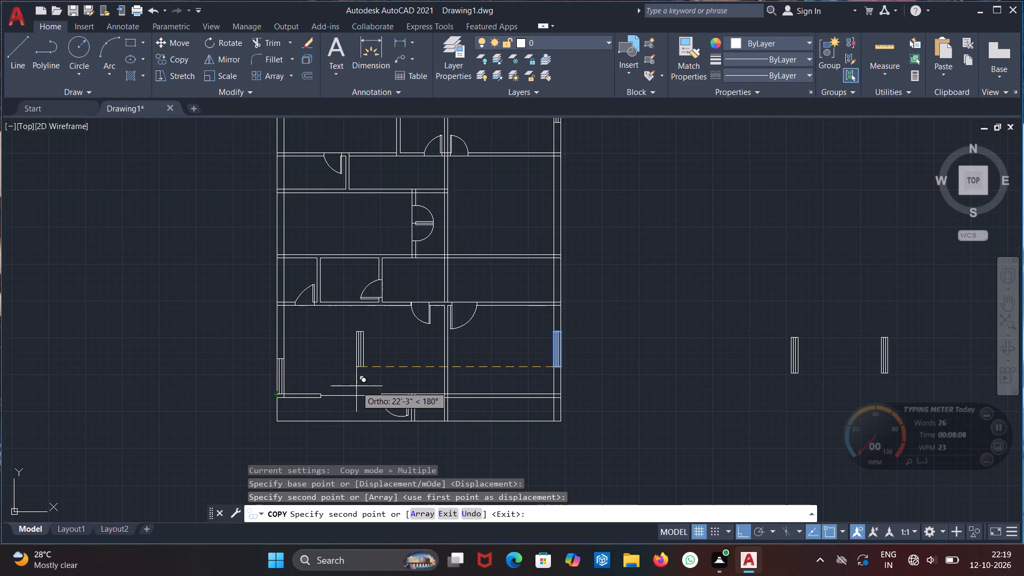
{"action": "key", "text": "Escape"}
Move the copied window symbol straight up within the left exterior wall, away from the lower left room's bottom corner.
{"action": "left_click_drag", "start_coordinate": [262, 347], "coordinate": [271, 363]}
{"action": "left_click", "coordinate": [325, 424]}
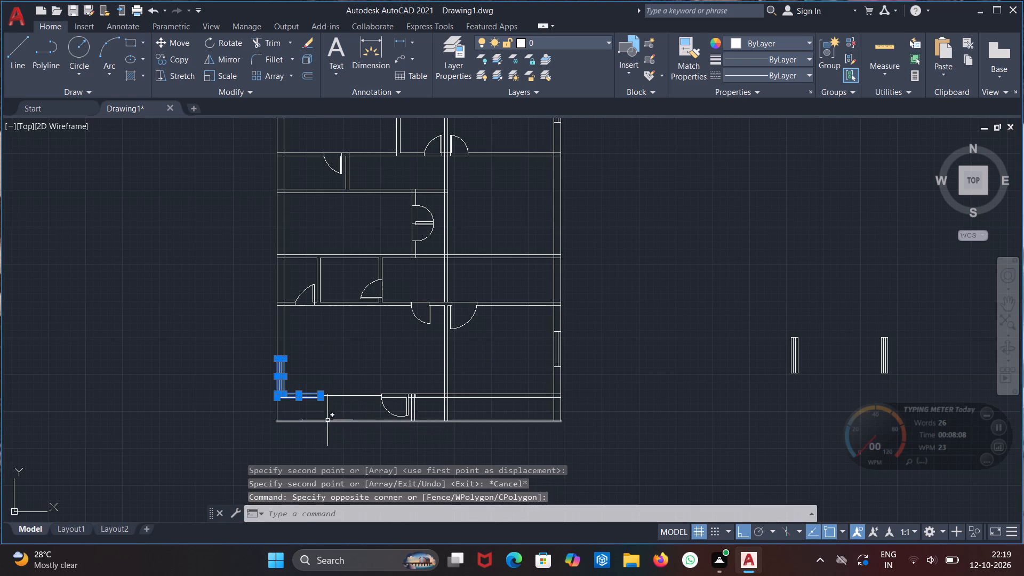
{"action": "scroll", "coordinate": [284, 405], "scroll_direction": "up", "scroll_amount": 3}
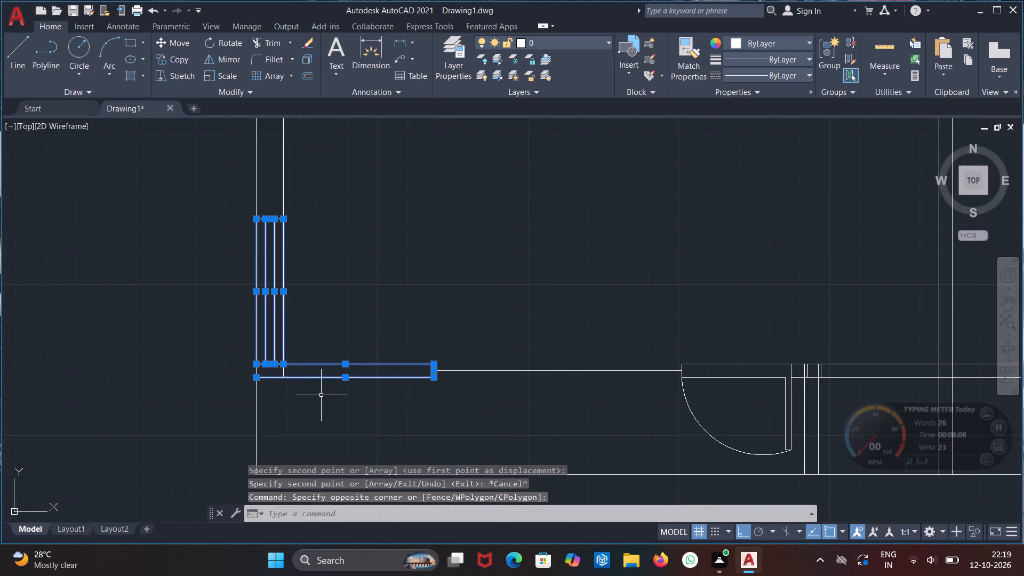
{"action": "key", "text": "ctrl+z"}
{"action": "scroll", "coordinate": [287, 414], "scroll_direction": "up", "scroll_amount": 3}
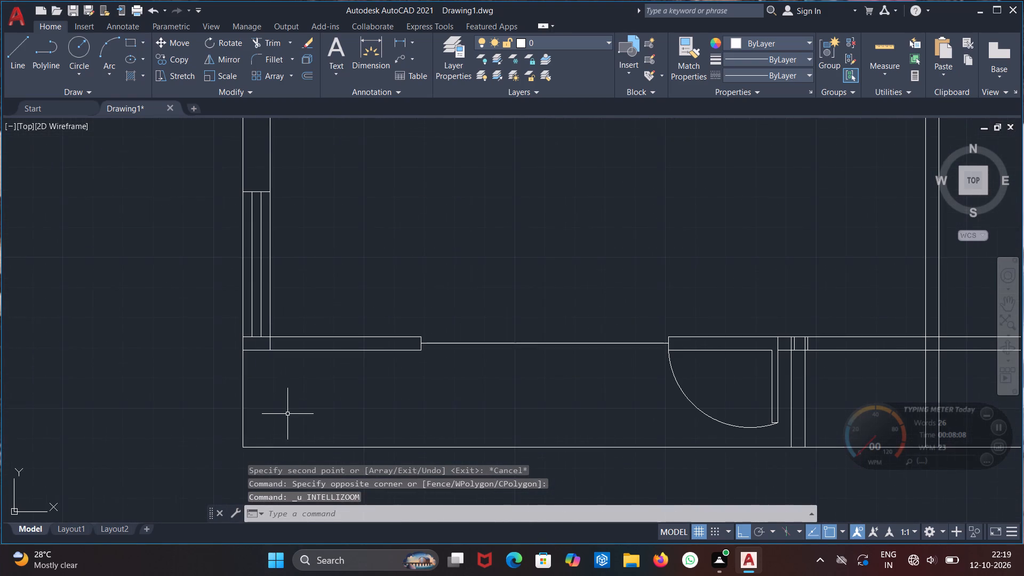
{"action": "middle_click_drag", "start_coordinate": [285, 395], "coordinate": [370, 401]}
{"action": "left_click_drag", "start_coordinate": [309, 177], "coordinate": [322, 193]}
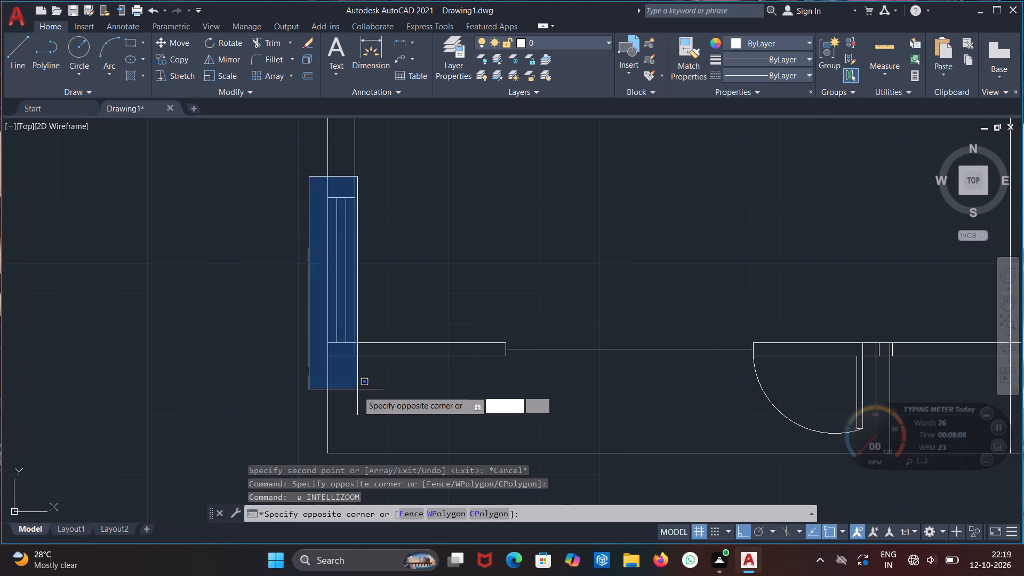
{"action": "left_click", "coordinate": [363, 386]}
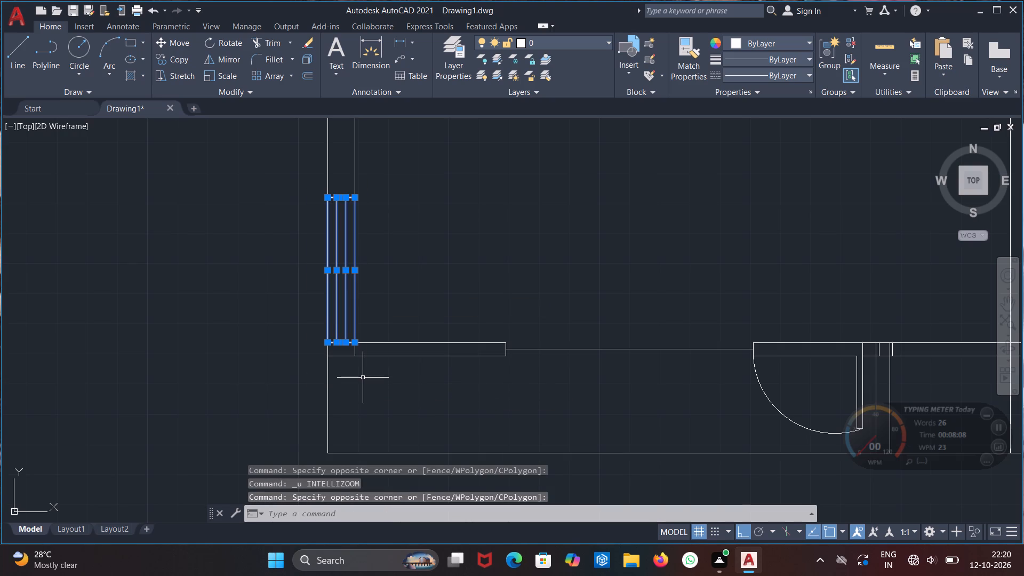
{"action": "type", "text": "mo"}
{"action": "left_click", "coordinate": [398, 414]}
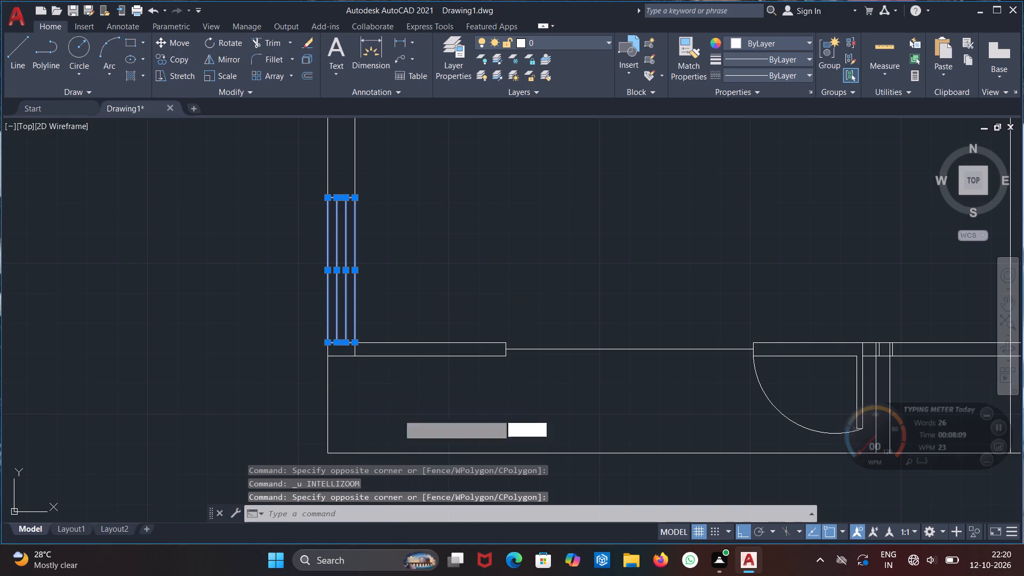
{"action": "middle_click_drag", "start_coordinate": [391, 208], "coordinate": [411, 353]}
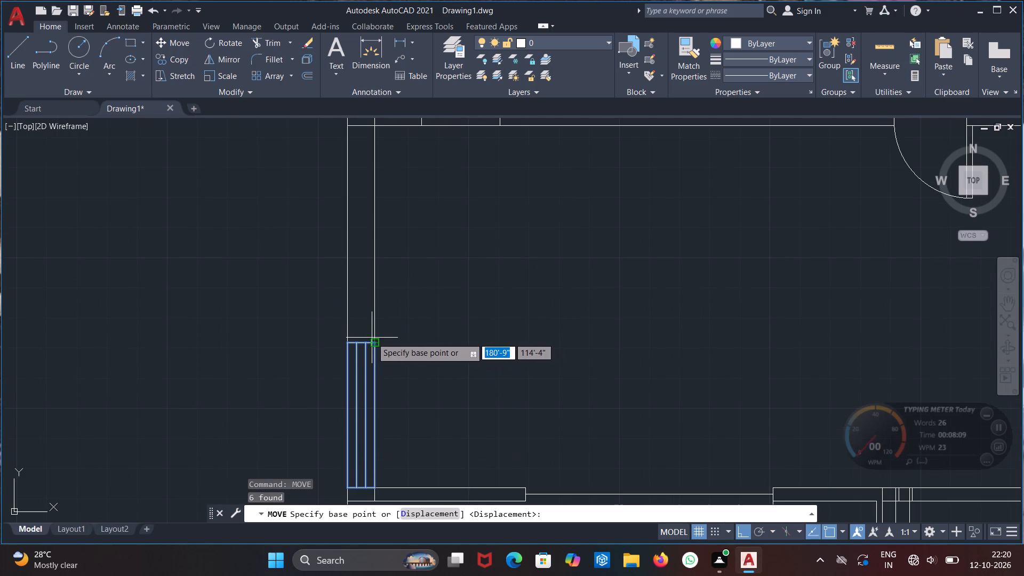
{"action": "left_click", "coordinate": [372, 338]}
{"action": "left_click", "coordinate": [400, 244]}
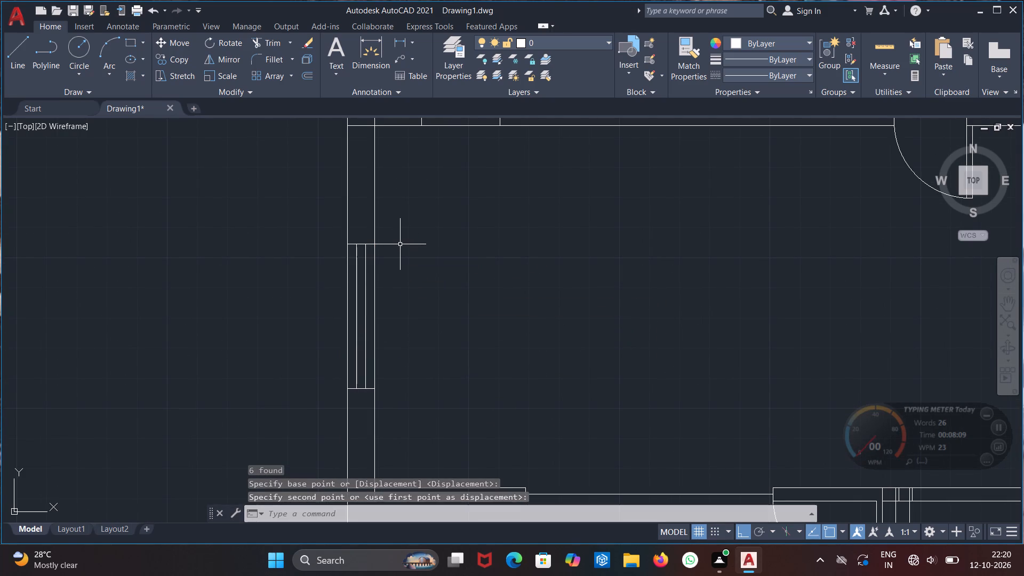
{"action": "key", "text": "Escape"}
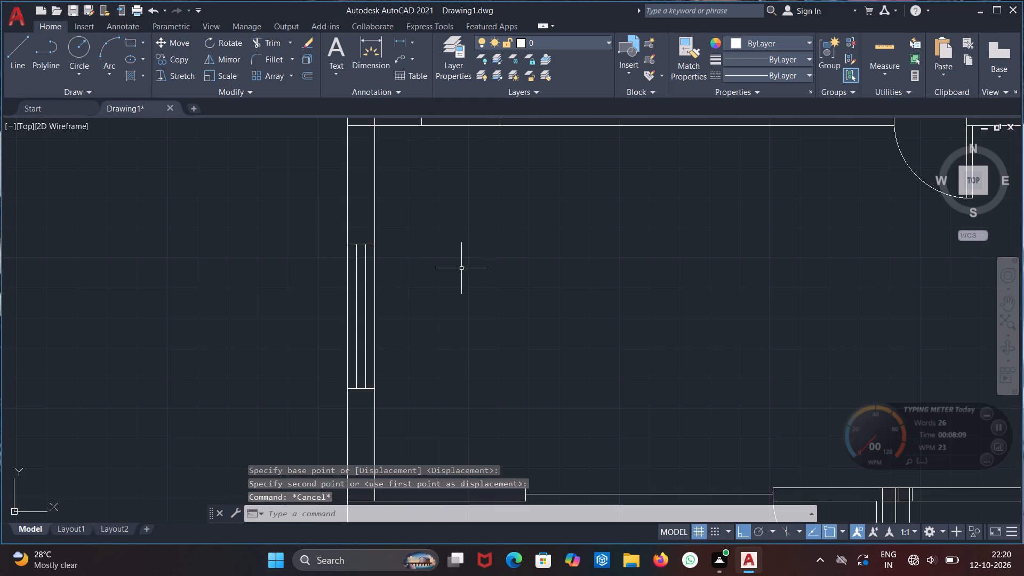
Copy that left-wall window symbol about 26'-7" straight up, into the upper left room's exterior wall.
{"action": "middle_click_drag", "start_coordinate": [460, 259], "coordinate": [471, 370]}
{"action": "scroll", "coordinate": [429, 335], "scroll_direction": "down", "scroll_amount": 1}
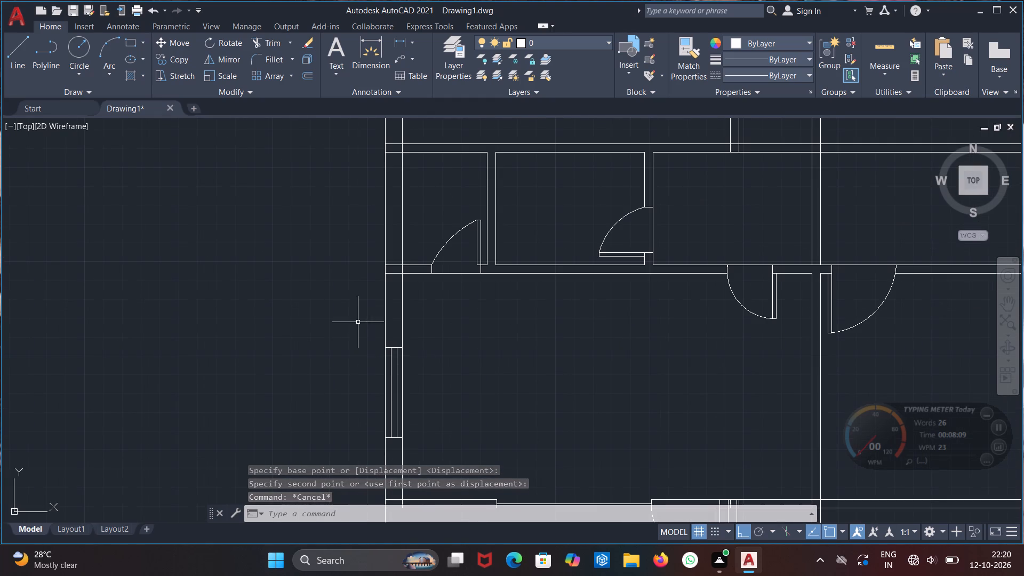
{"action": "left_click_drag", "start_coordinate": [358, 322], "coordinate": [377, 359]}
{"action": "left_click", "coordinate": [491, 443]}
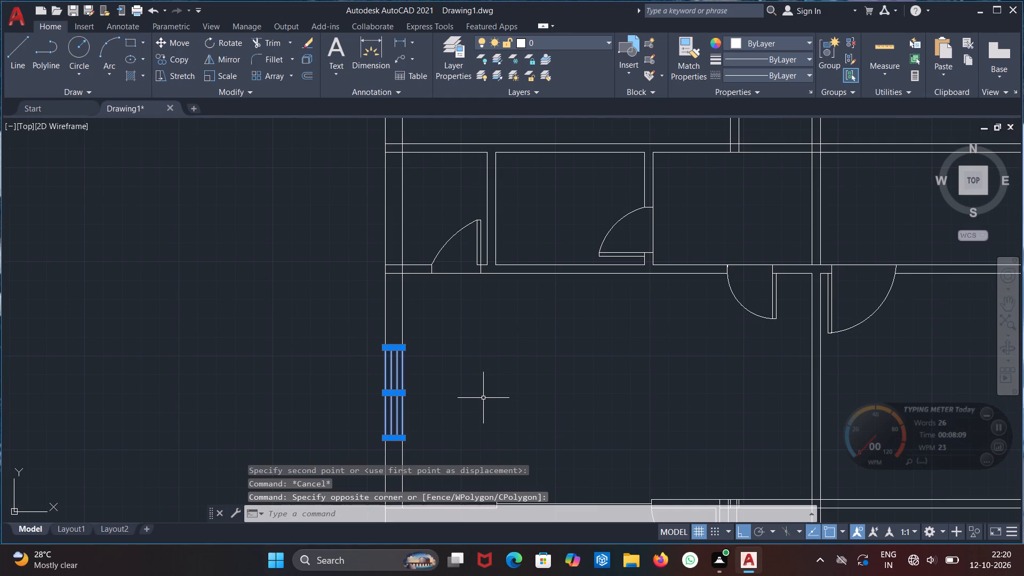
{"action": "type", "text": "co"}
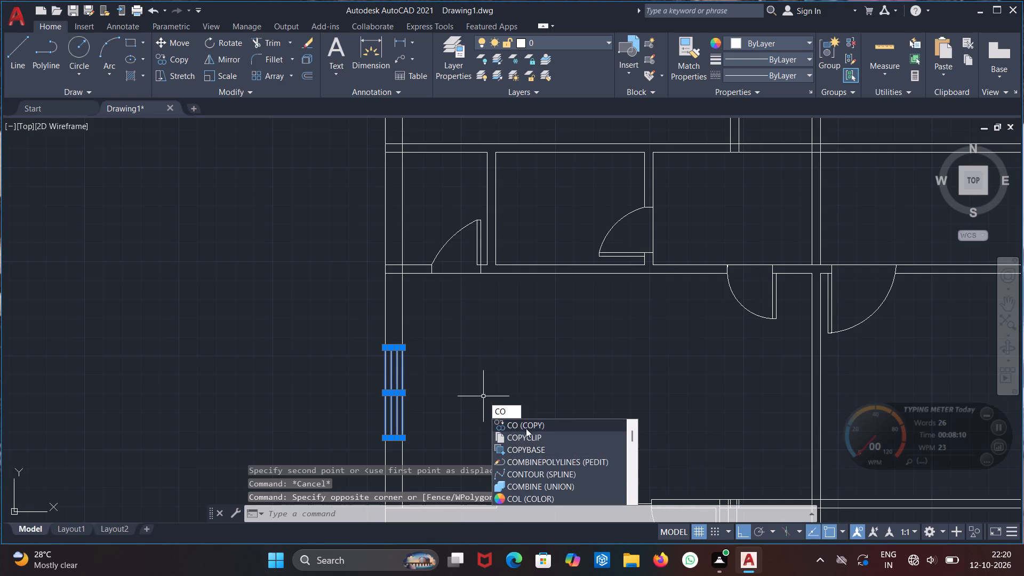
{"action": "left_click", "coordinate": [526, 422]}
{"action": "left_click", "coordinate": [401, 346]}
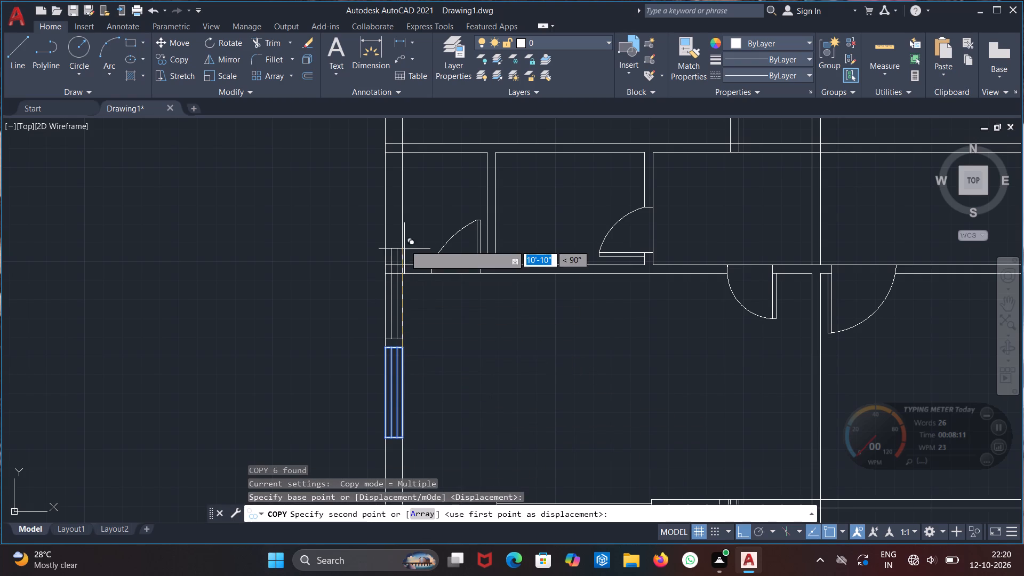
{"action": "middle_click_drag", "start_coordinate": [415, 233], "coordinate": [415, 508]}
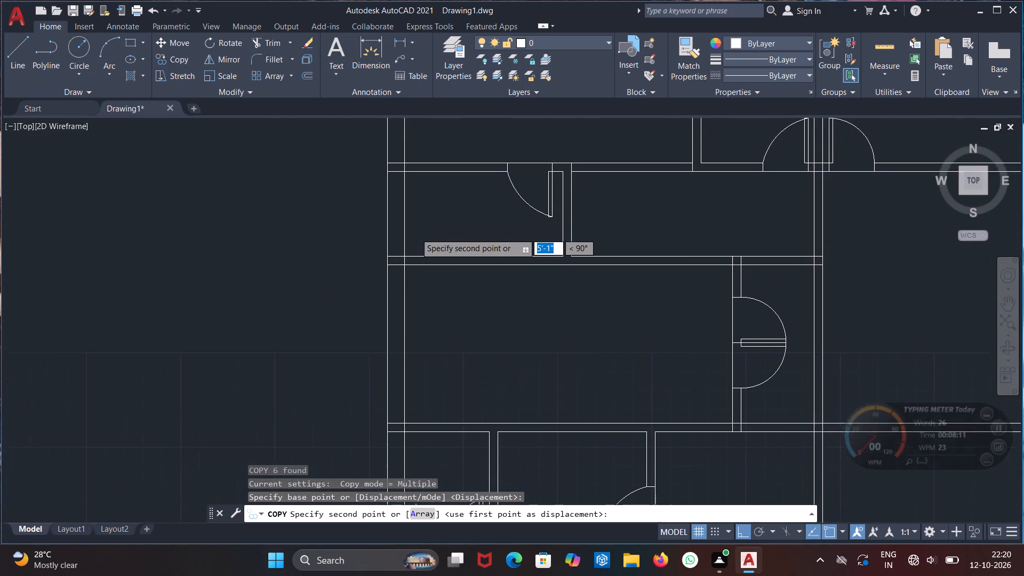
{"action": "middle_click_drag", "start_coordinate": [415, 508], "coordinate": [407, 493]}
{"action": "scroll", "coordinate": [394, 310], "scroll_direction": "down", "scroll_amount": 2}
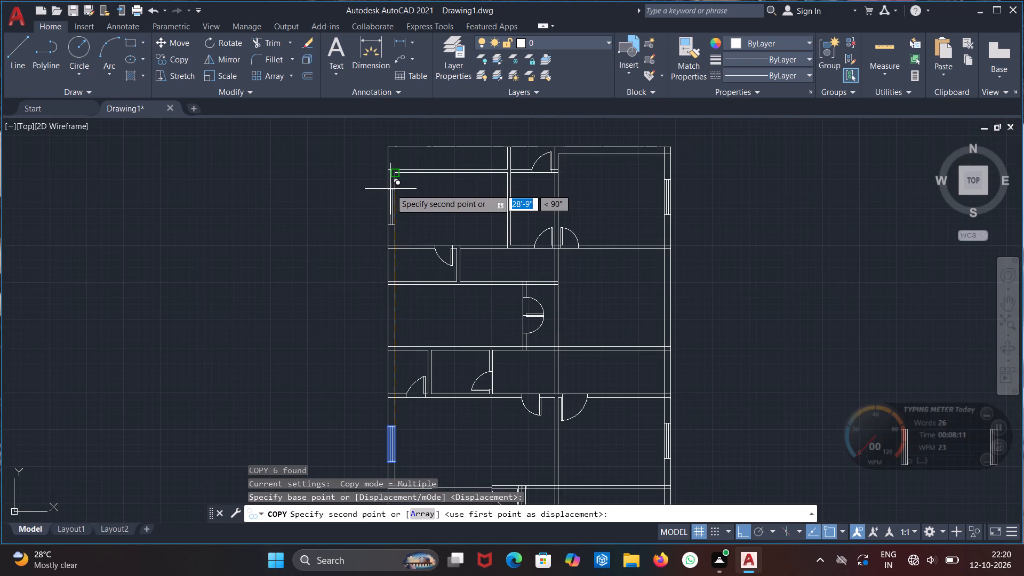
{"action": "scroll", "coordinate": [402, 194], "scroll_direction": "up", "scroll_amount": 2}
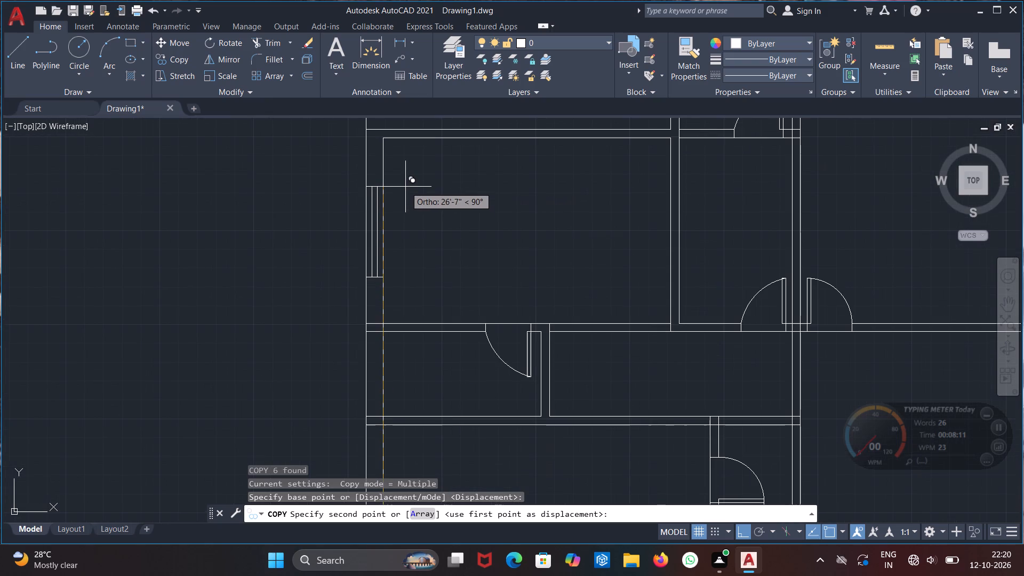
{"action": "left_click", "coordinate": [405, 186]}
{"action": "key", "text": "Escape"}
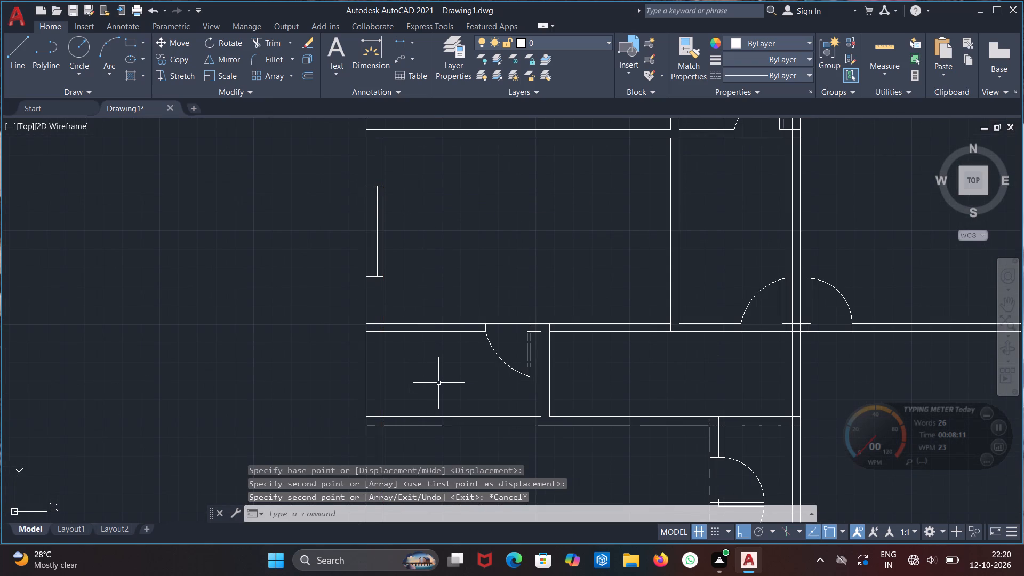
Rotate the spare window symbol nearest the plan by 270° about its bottom end so it lies horizontally.
{"action": "right_click_drag", "start_coordinate": [9, 333], "coordinate": [0, 103]}
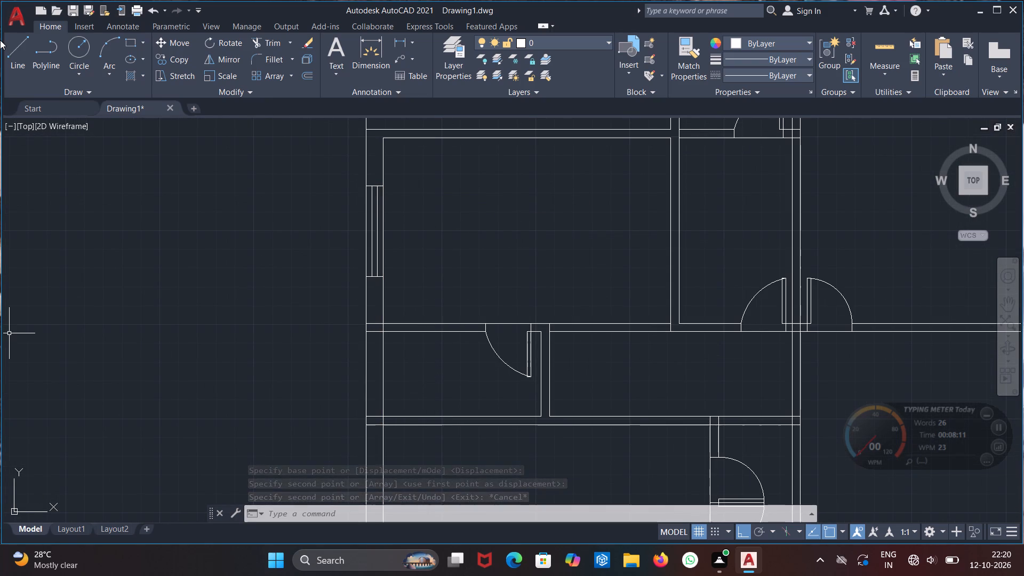
{"action": "scroll", "coordinate": [0, 22], "scroll_direction": "down", "scroll_amount": 3}
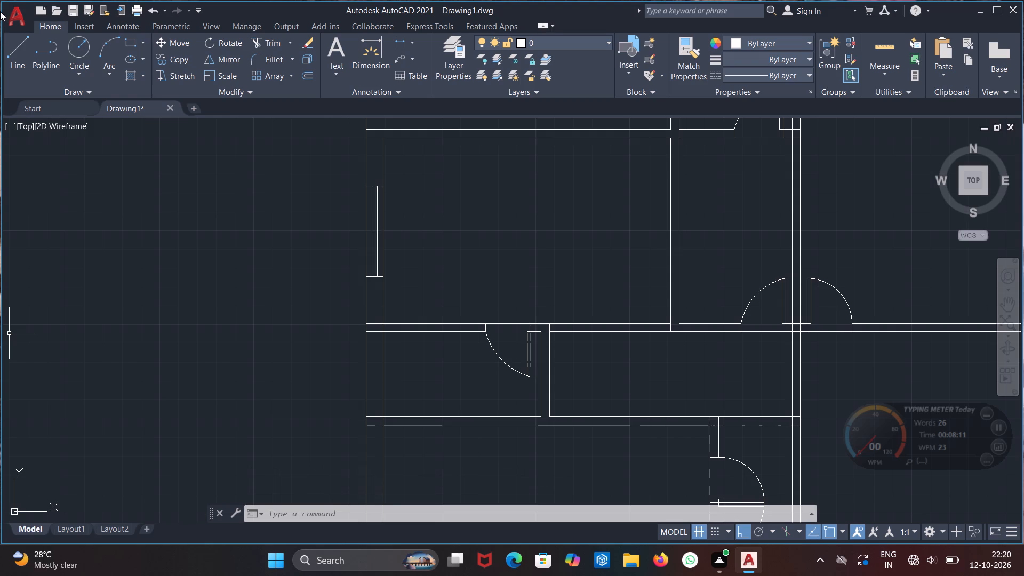
{"action": "scroll", "coordinate": [498, 215], "scroll_direction": "down", "scroll_amount": 3}
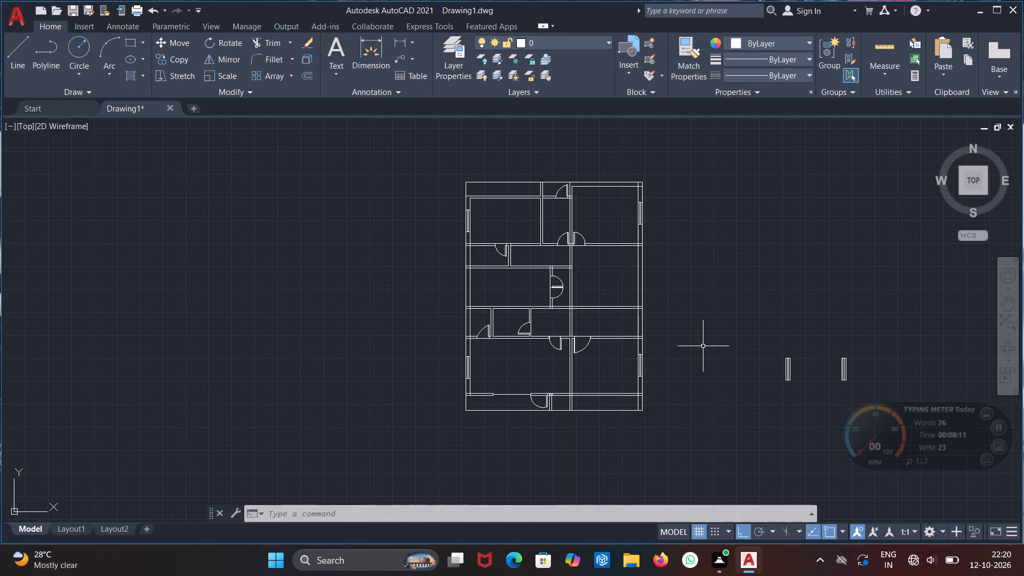
{"action": "middle_click_drag", "start_coordinate": [703, 346], "coordinate": [619, 354]}
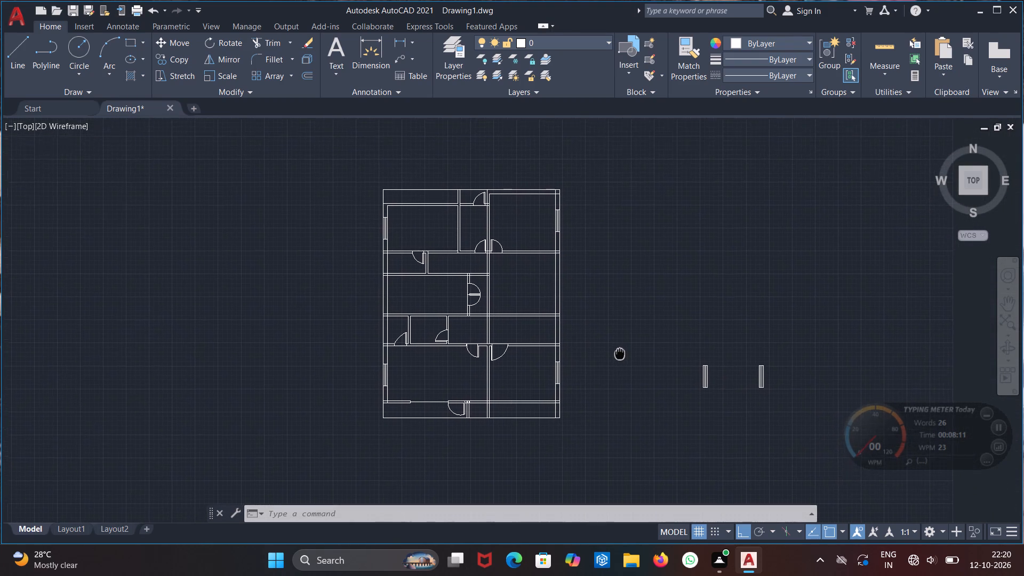
{"action": "middle_click_drag", "start_coordinate": [619, 354], "coordinate": [547, 324]}
{"action": "left_click_drag", "start_coordinate": [608, 309], "coordinate": [633, 342]}
{"action": "left_click", "coordinate": [675, 399]}
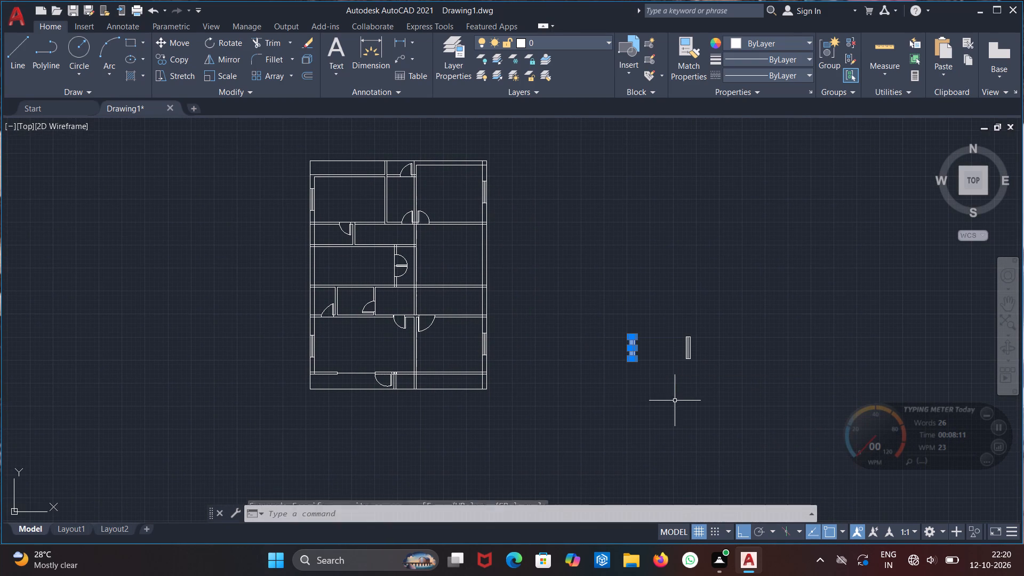
{"action": "key", "text": "r"}
{"action": "key", "text": "o"}
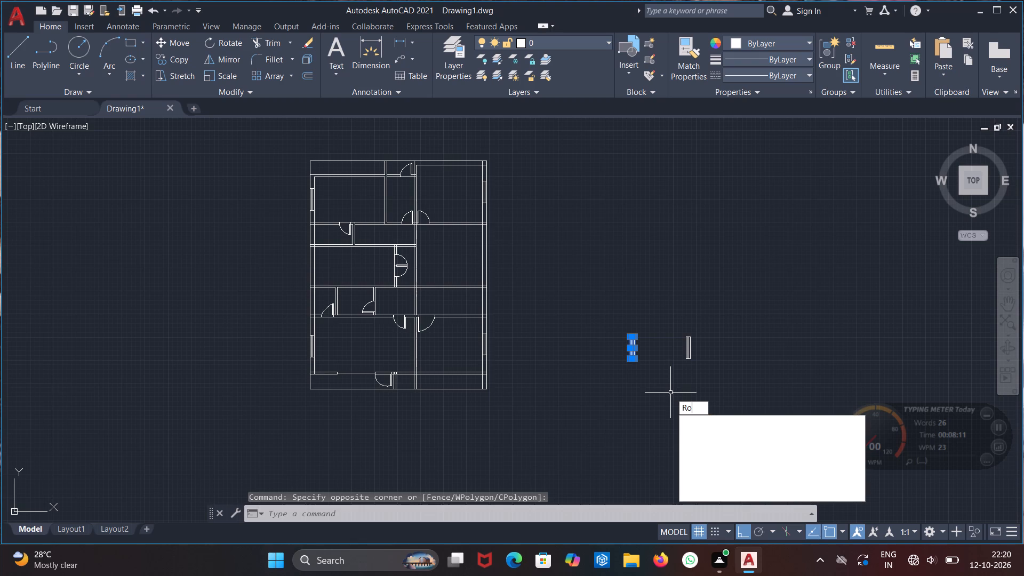
{"action": "left_click_drag", "start_coordinate": [726, 424], "coordinate": [718, 420]}
{"action": "left_click", "coordinate": [632, 361]}
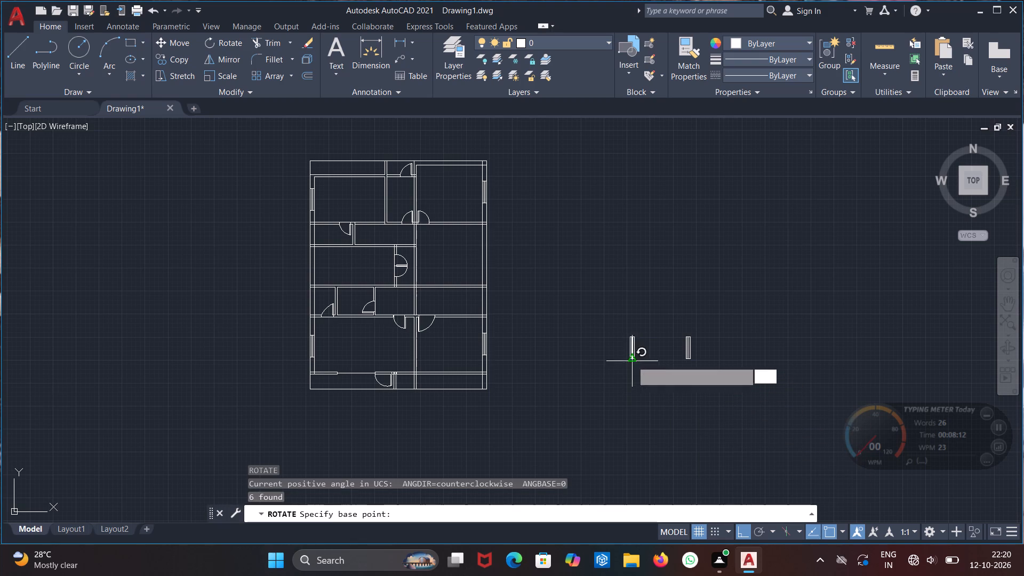
{"action": "left_click", "coordinate": [654, 387]}
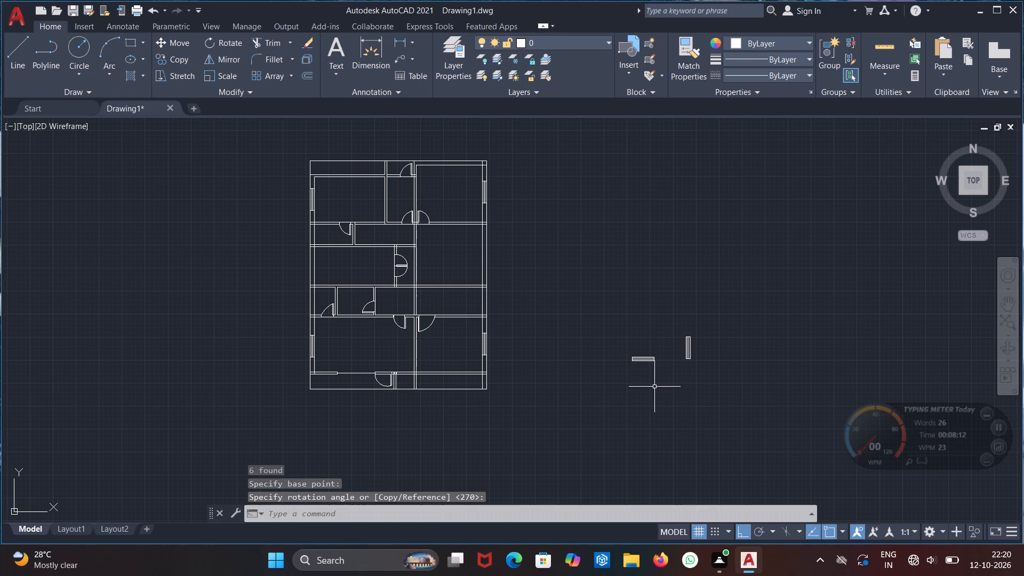
{"action": "key", "text": "Escape"}
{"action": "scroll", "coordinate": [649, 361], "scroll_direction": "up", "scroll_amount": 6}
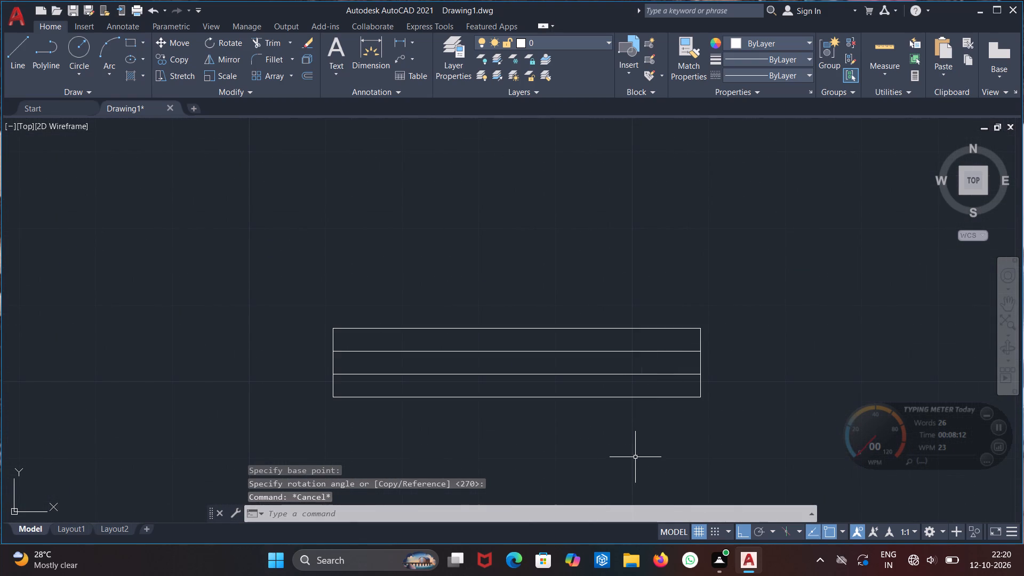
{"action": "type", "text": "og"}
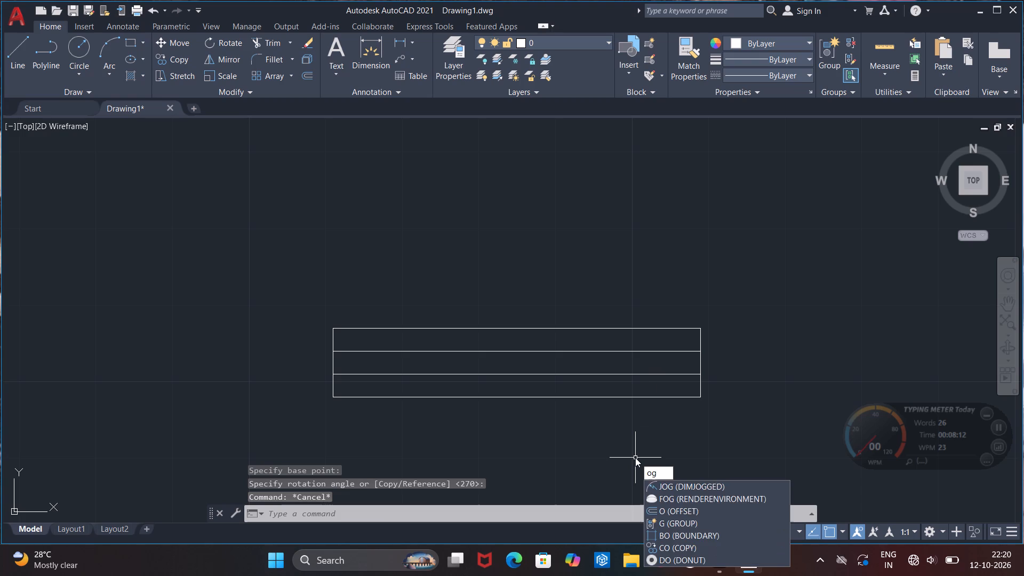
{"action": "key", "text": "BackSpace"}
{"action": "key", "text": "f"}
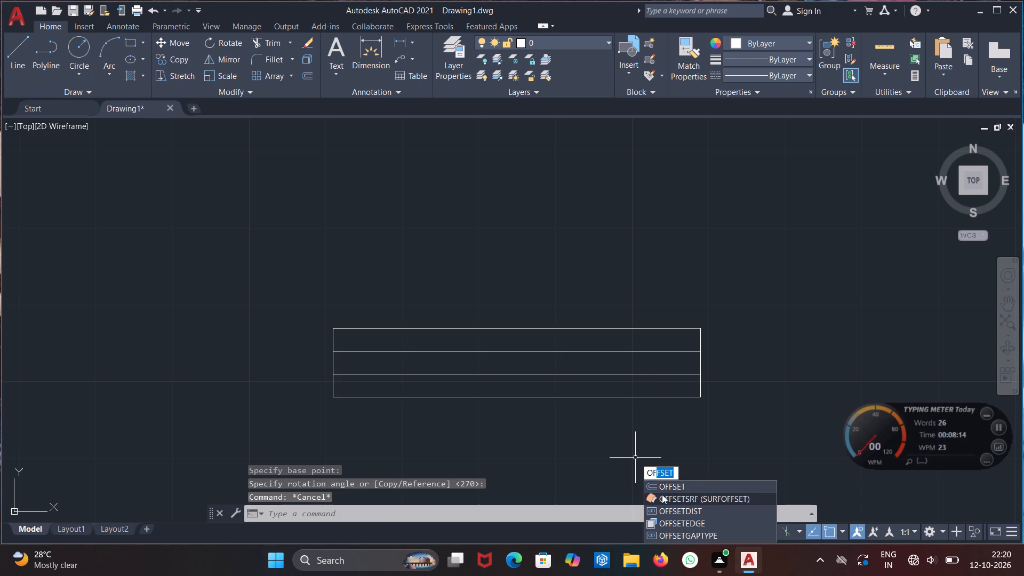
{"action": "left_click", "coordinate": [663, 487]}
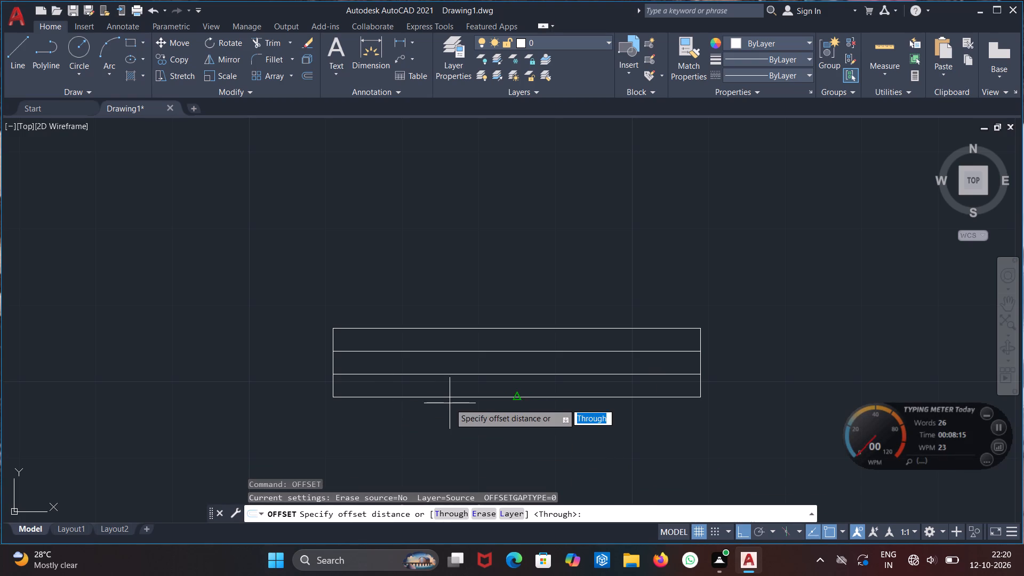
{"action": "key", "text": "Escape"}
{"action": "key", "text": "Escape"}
Offset the right end line of the horizontal spare window symbol inward by 2'.
{"action": "type", "text": "of"}
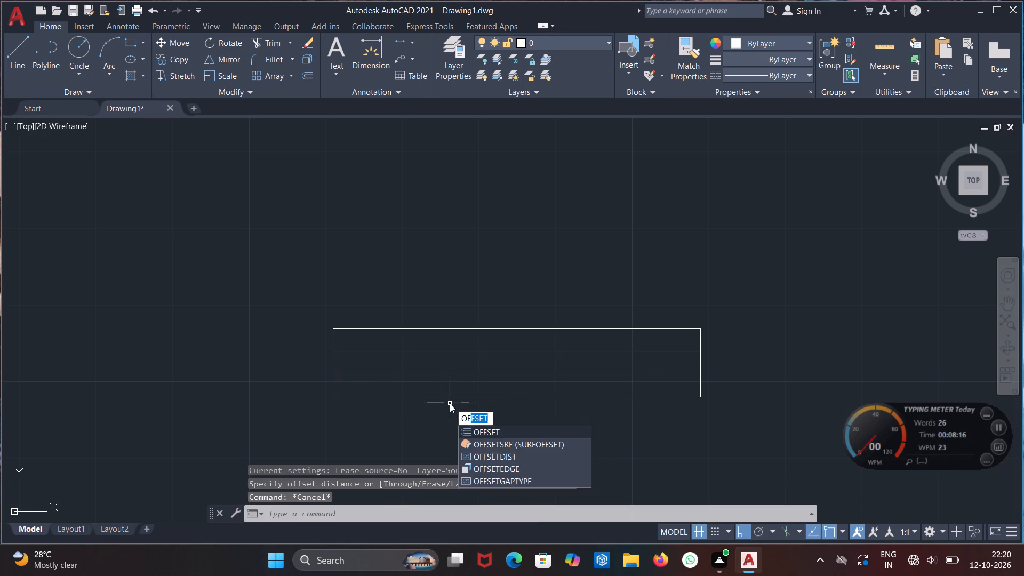
{"action": "key", "text": "Return"}
{"action": "key", "text": "Return"}
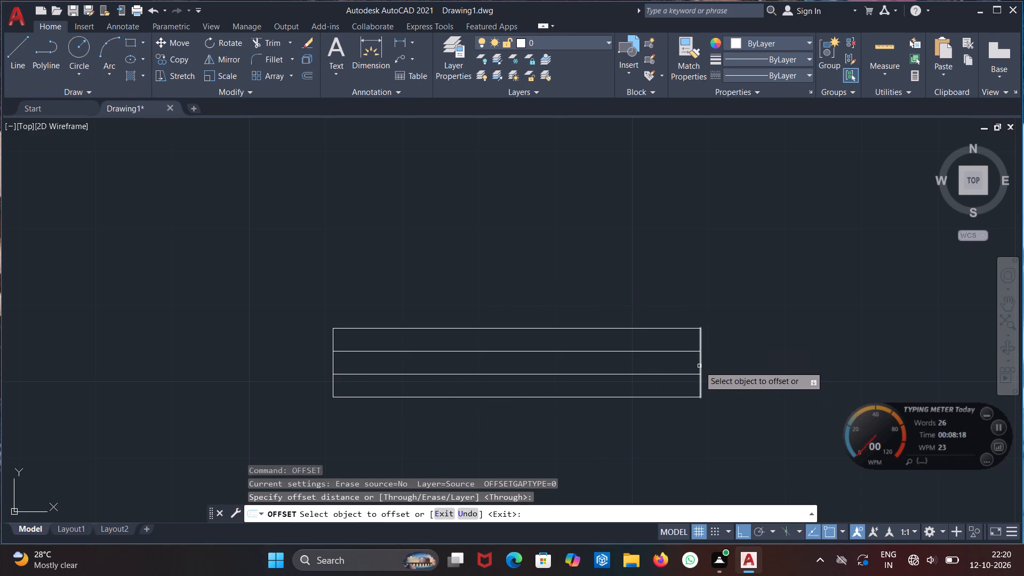
{"action": "left_click", "coordinate": [700, 365]}
{"action": "type", "text": "2'"}
{"action": "key", "text": "Return"}
{"action": "key", "text": "Escape"}
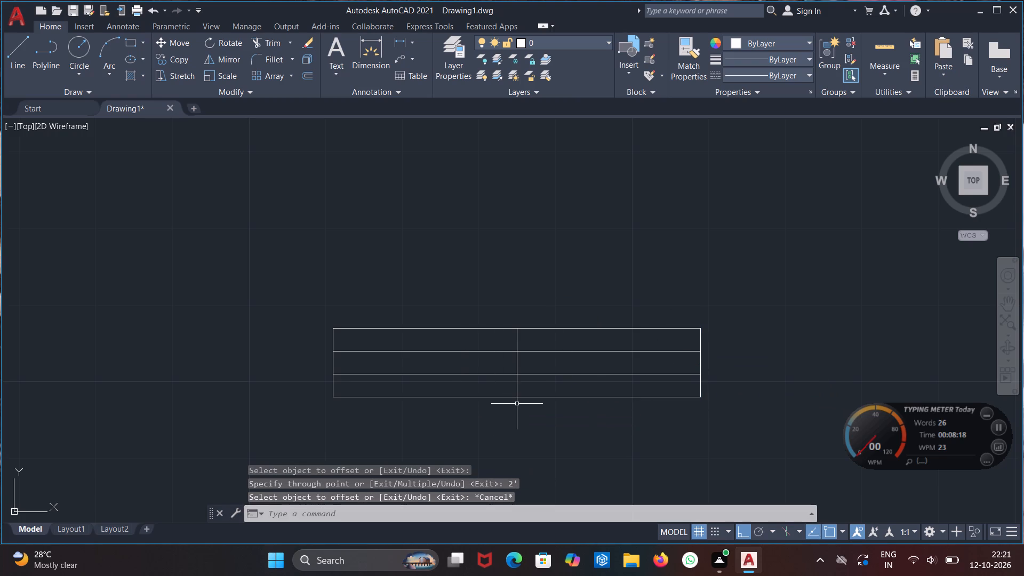
Trim away the right half of the horizontal window symbol, including its old end line, leaving a 2' long symbol.
{"action": "type", "text": "tr"}
{"action": "key", "text": "Return"}
{"action": "left_click_drag", "start_coordinate": [552, 314], "coordinate": [617, 394]}
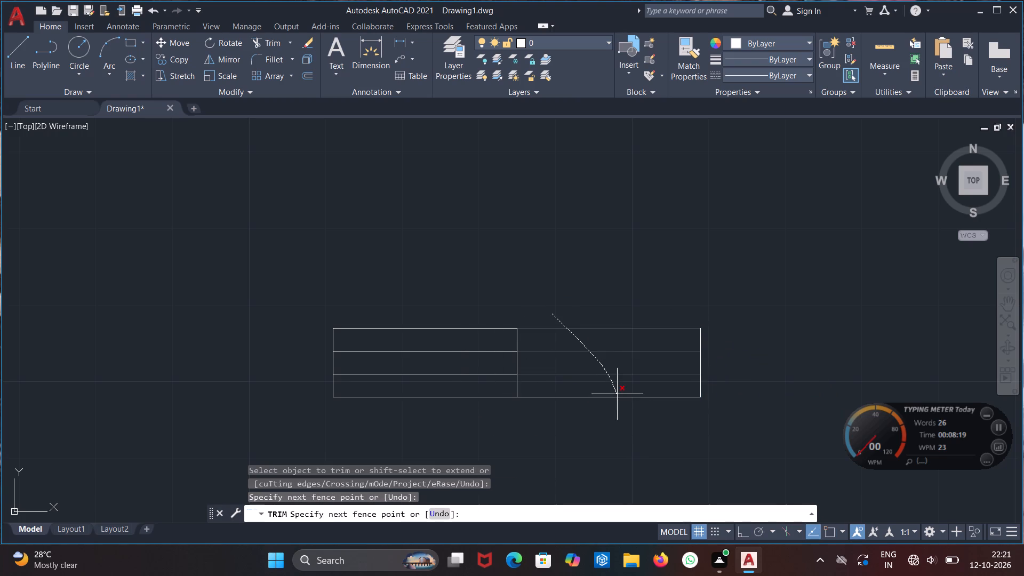
{"action": "left_click_drag", "start_coordinate": [617, 394], "coordinate": [626, 407]}
{"action": "left_click_drag", "start_coordinate": [718, 351], "coordinate": [644, 409]}
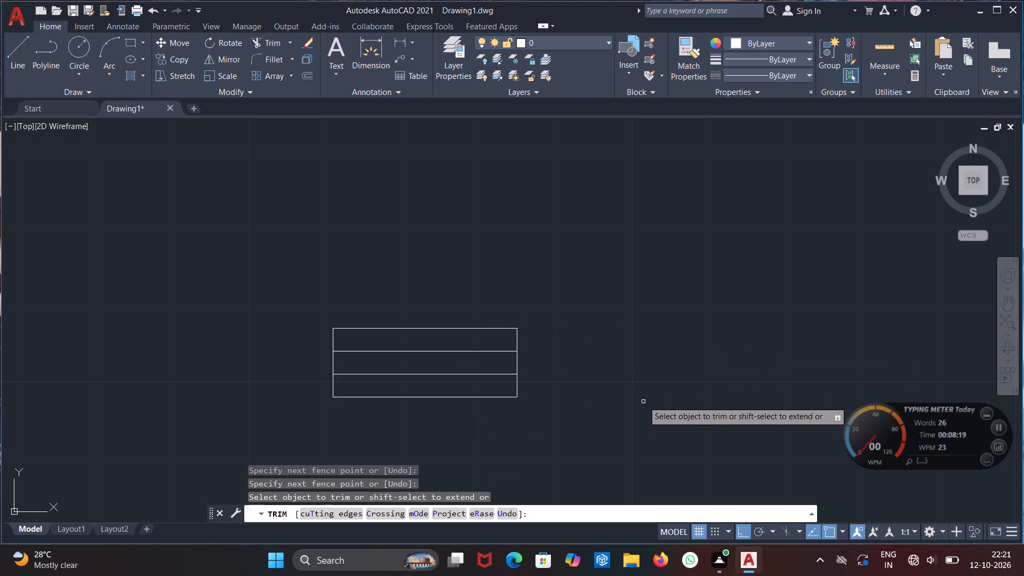
{"action": "key", "text": "Escape"}
Rotate the 2' window symbol by 270° about its bottom right corner so it stands vertically.
{"action": "scroll", "coordinate": [290, 413], "scroll_direction": "down", "scroll_amount": 1}
{"action": "middle_click_drag", "start_coordinate": [290, 412], "coordinate": [291, 410]}
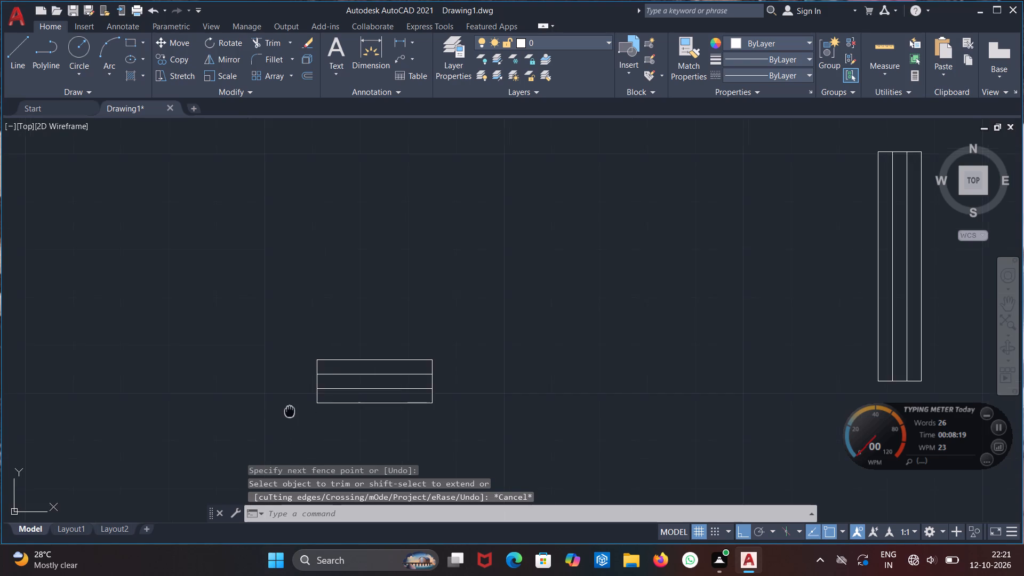
{"action": "middle_click_drag", "start_coordinate": [291, 410], "coordinate": [405, 350]}
{"action": "left_click_drag", "start_coordinate": [383, 260], "coordinate": [434, 315]}
{"action": "left_click", "coordinate": [650, 417]}
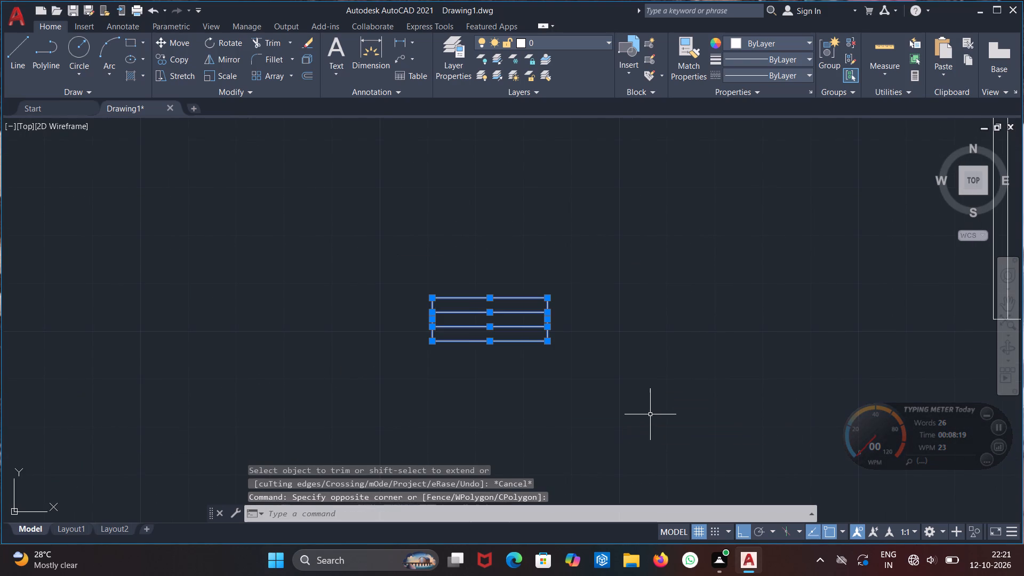
{"action": "type", "text": "ro"}
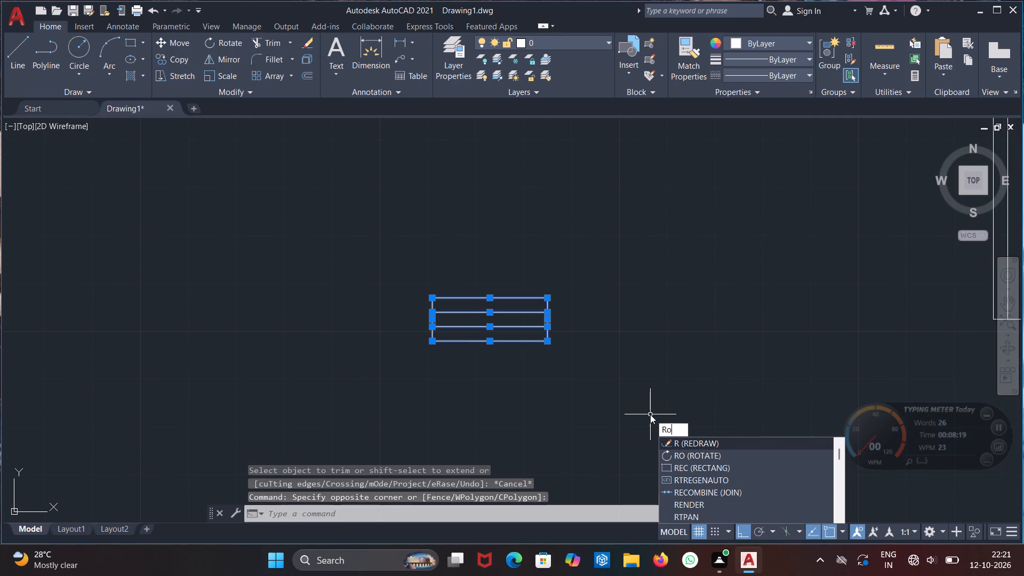
{"action": "left_click", "coordinate": [709, 447]}
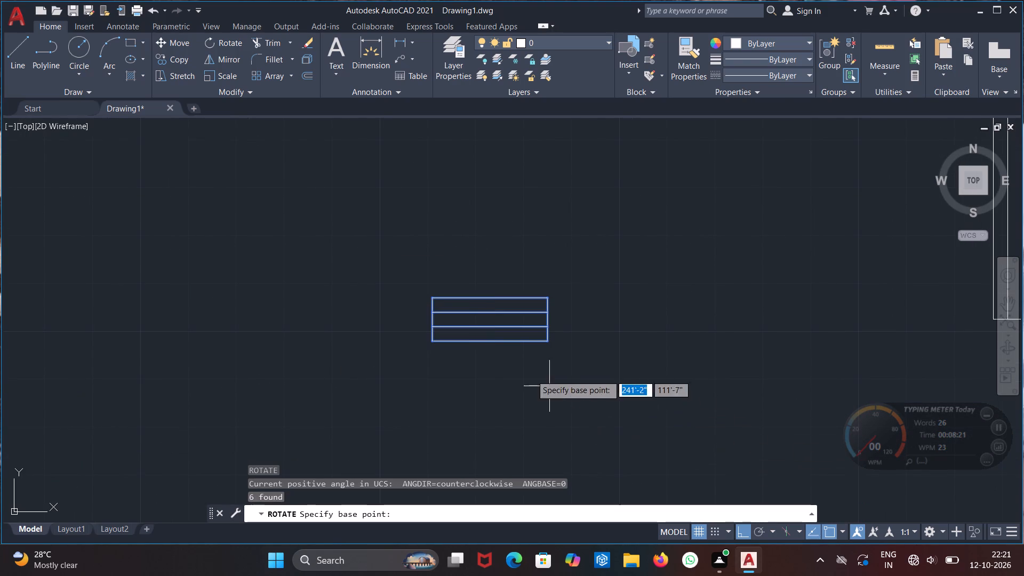
{"action": "left_click", "coordinate": [547, 339]}
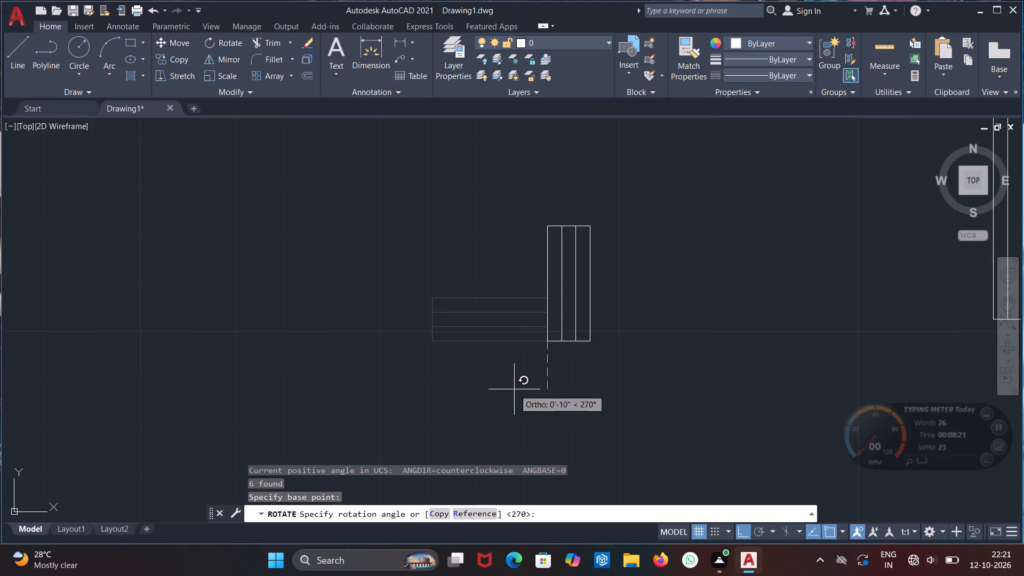
{"action": "left_click", "coordinate": [514, 389]}
{"action": "key", "text": "Escape"}
Copy the vertical 2' window symbol twice: about 23' straight up and about 20'-10" left toward the plan.
{"action": "scroll", "coordinate": [429, 385], "scroll_direction": "down", "scroll_amount": 1}
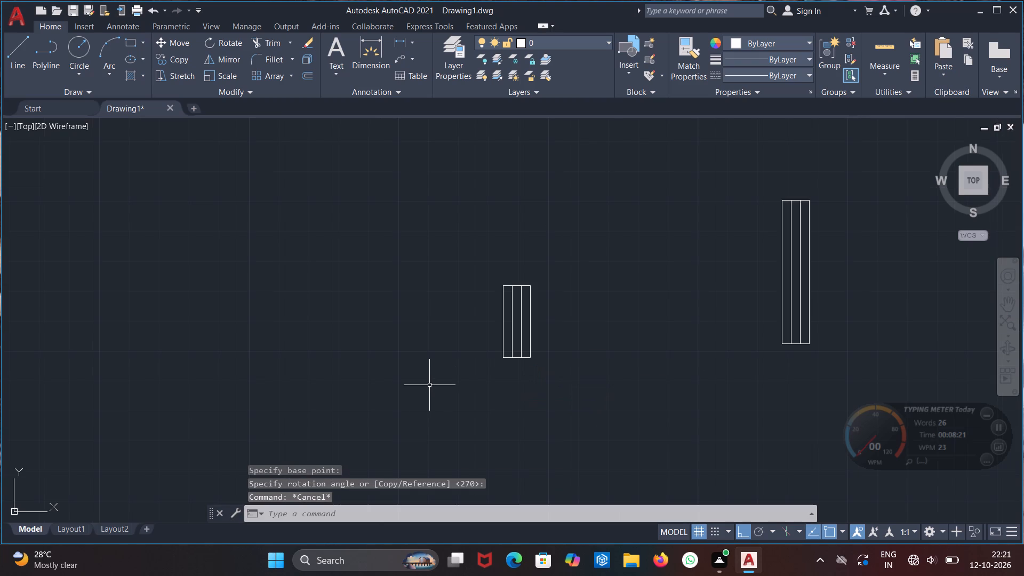
{"action": "middle_click_drag", "start_coordinate": [407, 397], "coordinate": [516, 389]}
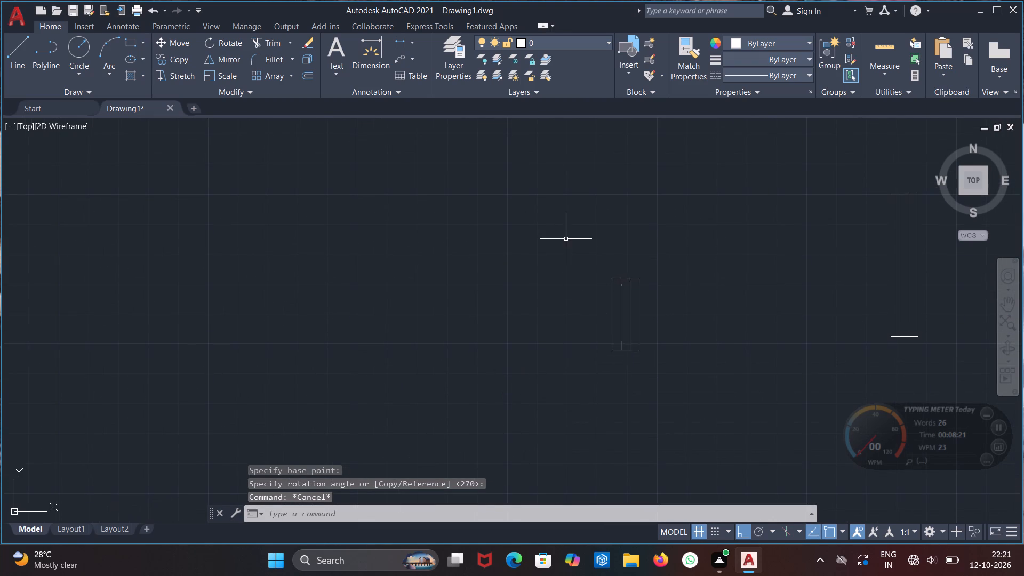
{"action": "left_click_drag", "start_coordinate": [572, 230], "coordinate": [579, 238]}
{"action": "left_click", "coordinate": [745, 494]}
{"action": "scroll", "coordinate": [535, 414], "scroll_direction": "down", "scroll_amount": 2}
{"action": "middle_click_drag", "start_coordinate": [436, 404], "coordinate": [668, 387]}
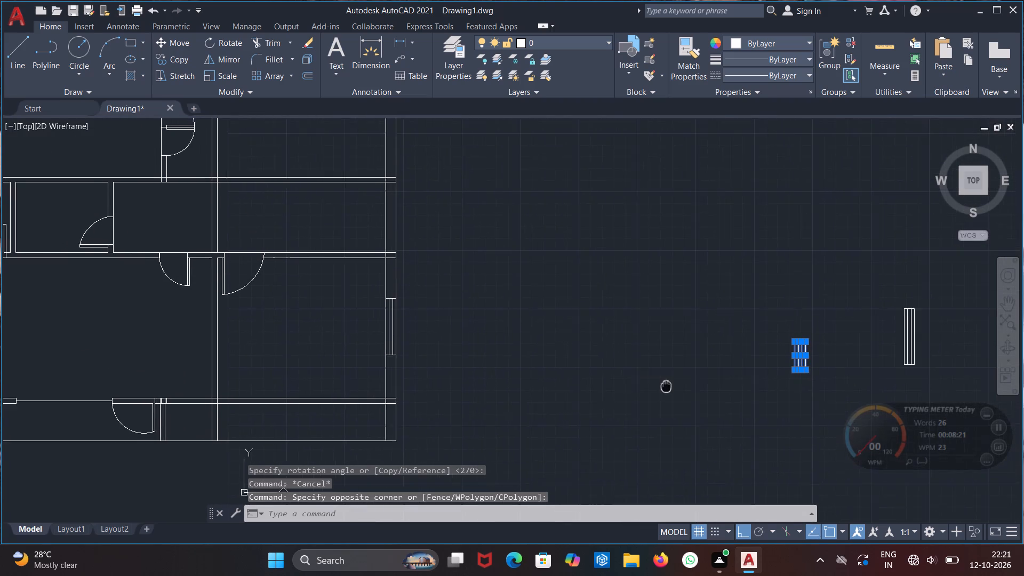
{"action": "middle_click_drag", "start_coordinate": [668, 387], "coordinate": [683, 393]}
{"action": "scroll", "coordinate": [467, 355], "scroll_direction": "down", "scroll_amount": 1}
{"action": "middle_click_drag", "start_coordinate": [483, 360], "coordinate": [493, 396]}
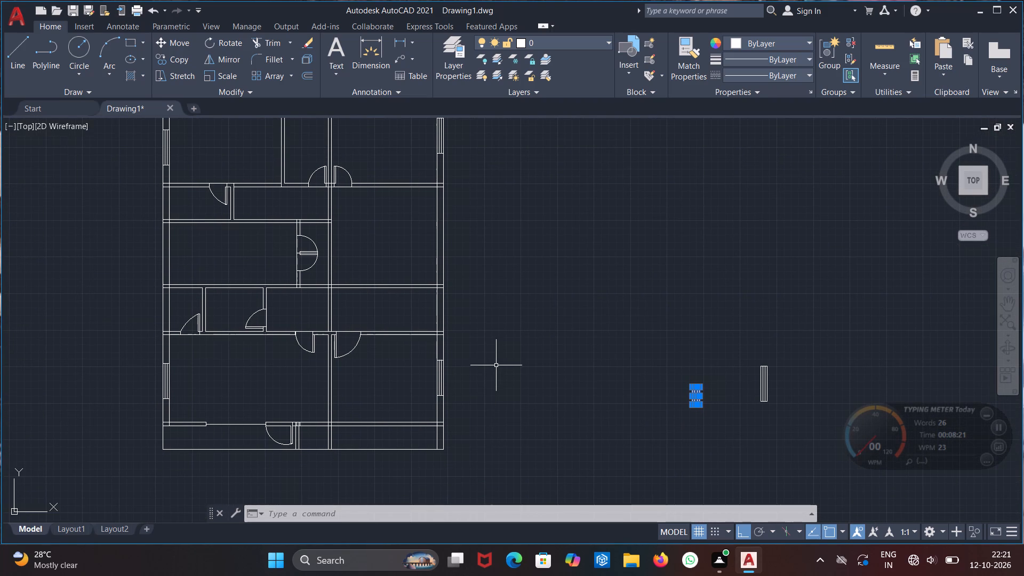
{"action": "middle_click_drag", "start_coordinate": [496, 365], "coordinate": [579, 362]}
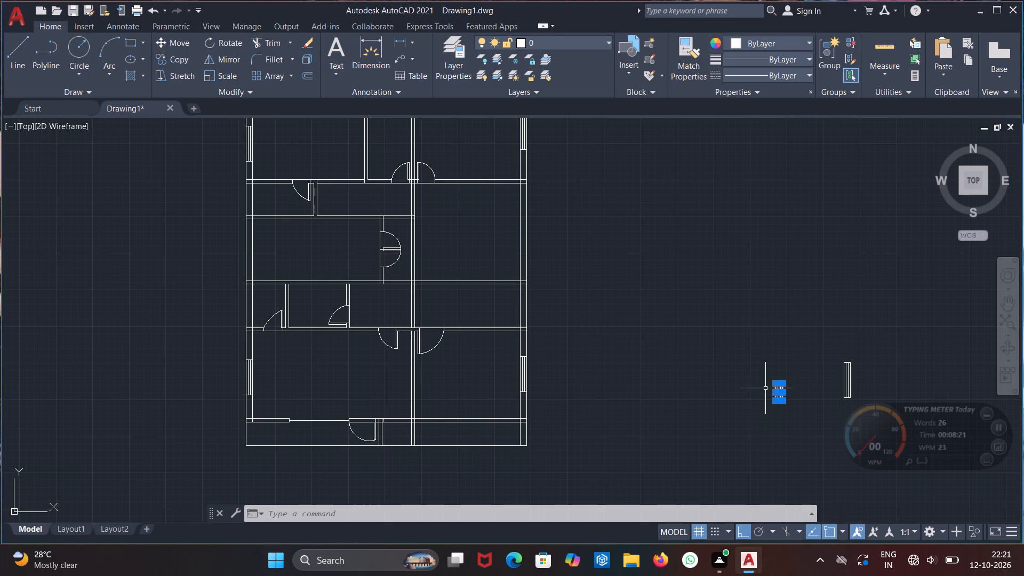
{"action": "type", "text": "co"}
{"action": "left_click", "coordinate": [795, 417]}
{"action": "left_click", "coordinate": [772, 382]}
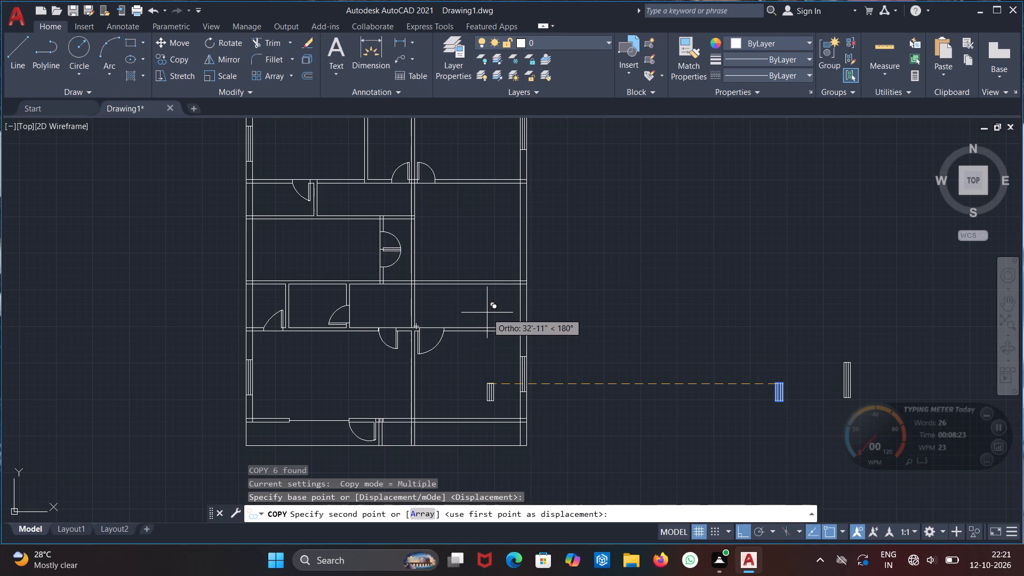
{"action": "left_click", "coordinate": [589, 181]}
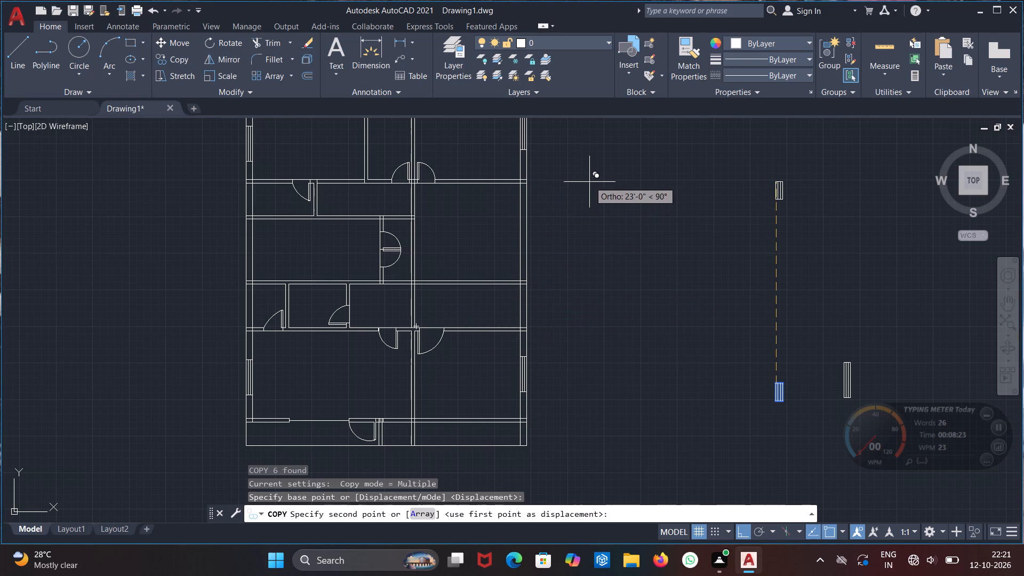
{"action": "left_click", "coordinate": [593, 221]}
{"action": "key", "text": "Escape"}
Move the 2' window copy nearest the plan by its top left corner onto the outer face of the right exterior wall.
{"action": "left_click_drag", "start_coordinate": [553, 361], "coordinate": [558, 366]}
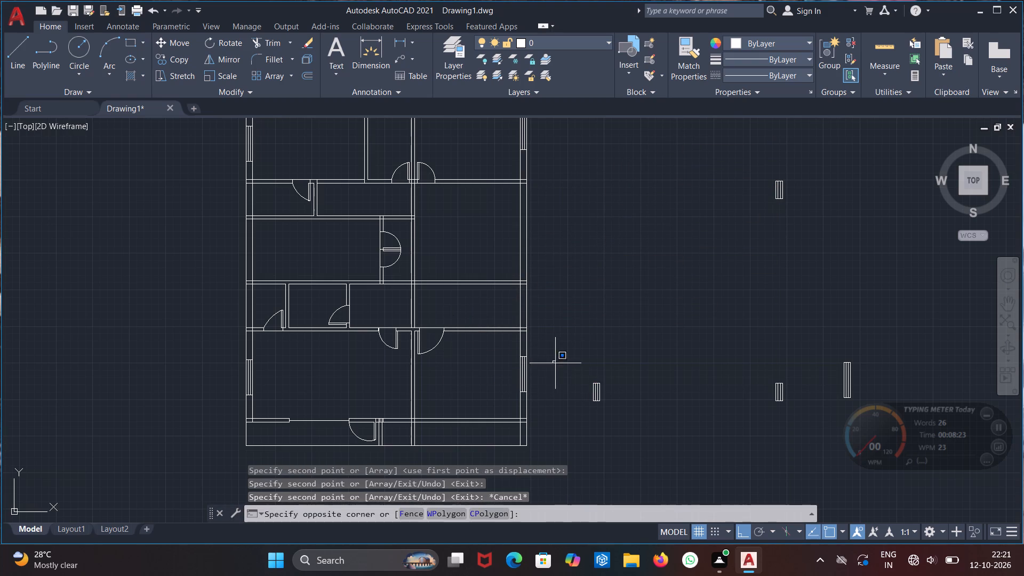
{"action": "left_click_drag", "start_coordinate": [558, 366], "coordinate": [578, 381]}
{"action": "left_click", "coordinate": [645, 428]}
{"action": "type", "text": "mo"}
{"action": "left_click", "coordinate": [678, 468]}
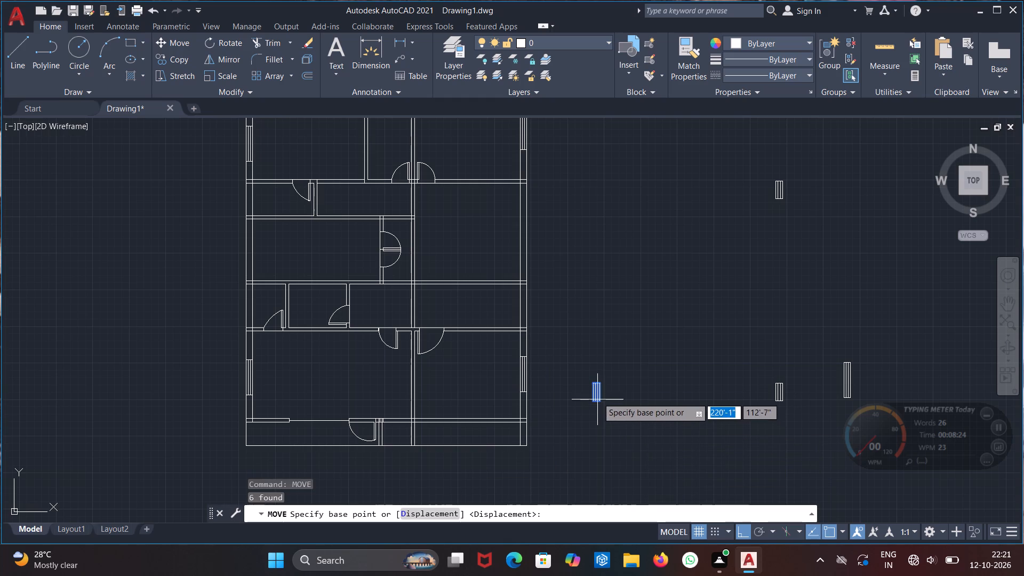
{"action": "left_click", "coordinate": [590, 381]}
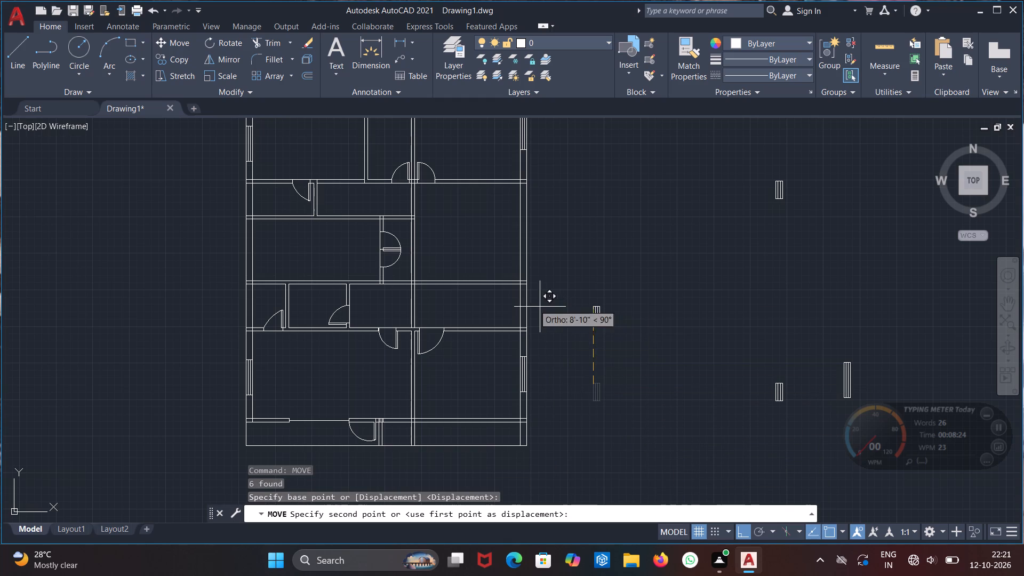
{"action": "scroll", "coordinate": [517, 292], "scroll_direction": "up", "scroll_amount": 2}
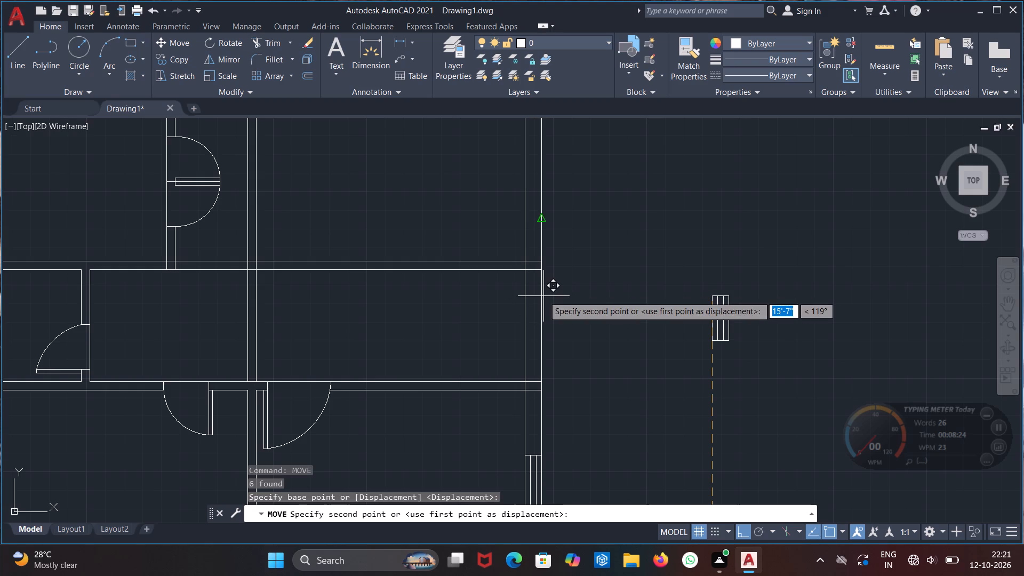
{"action": "left_click", "coordinate": [543, 296]}
Move that 2' window symbol by its bottom right corner onto the outer wall line, fitting it inside the middle right room's exterior wall.
{"action": "left_click_drag", "start_coordinate": [531, 202], "coordinate": [541, 211]}
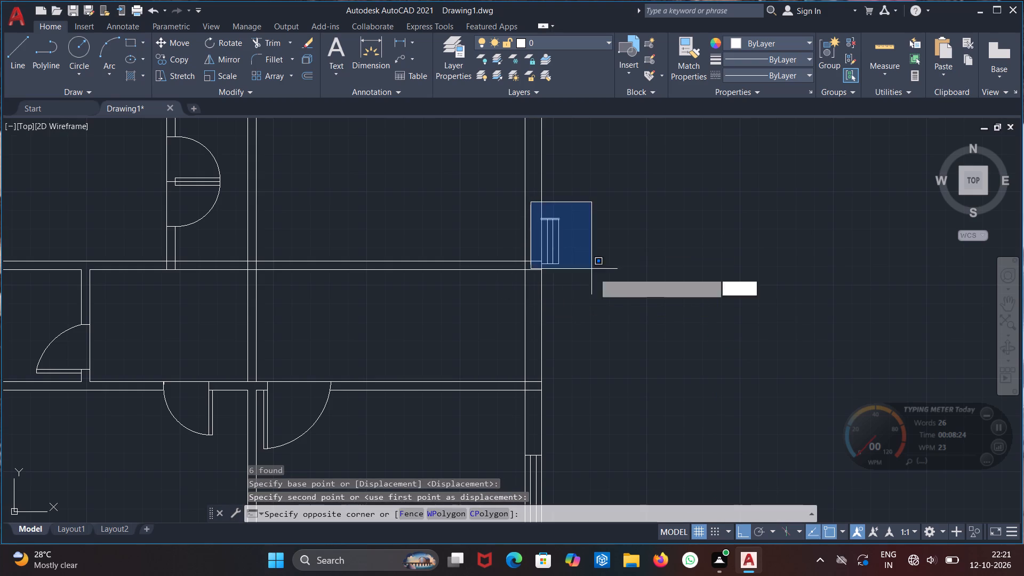
{"action": "left_click", "coordinate": [621, 311]}
{"action": "type", "text": "mo"}
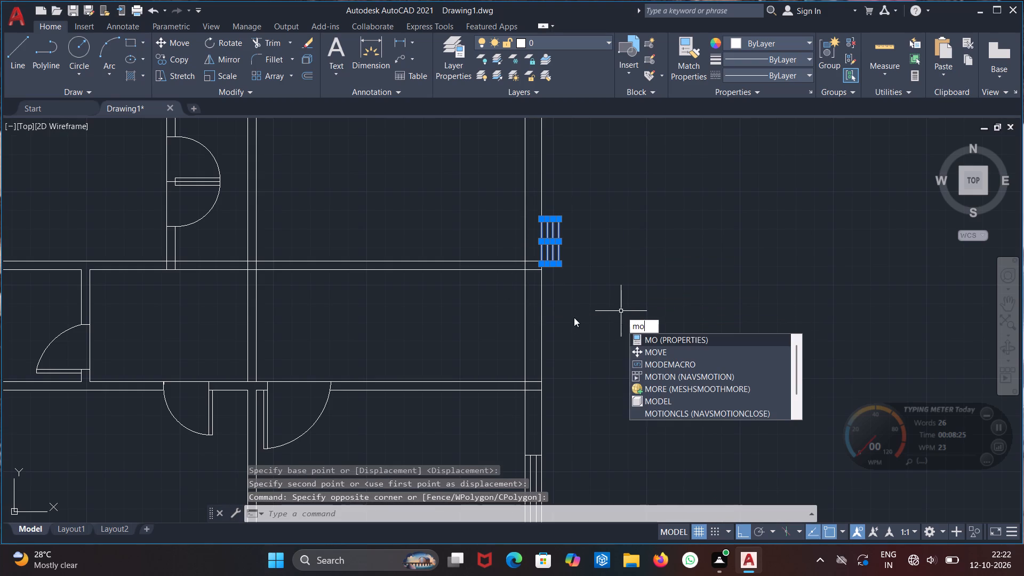
{"action": "left_click_drag", "start_coordinate": [661, 351], "coordinate": [647, 342]}
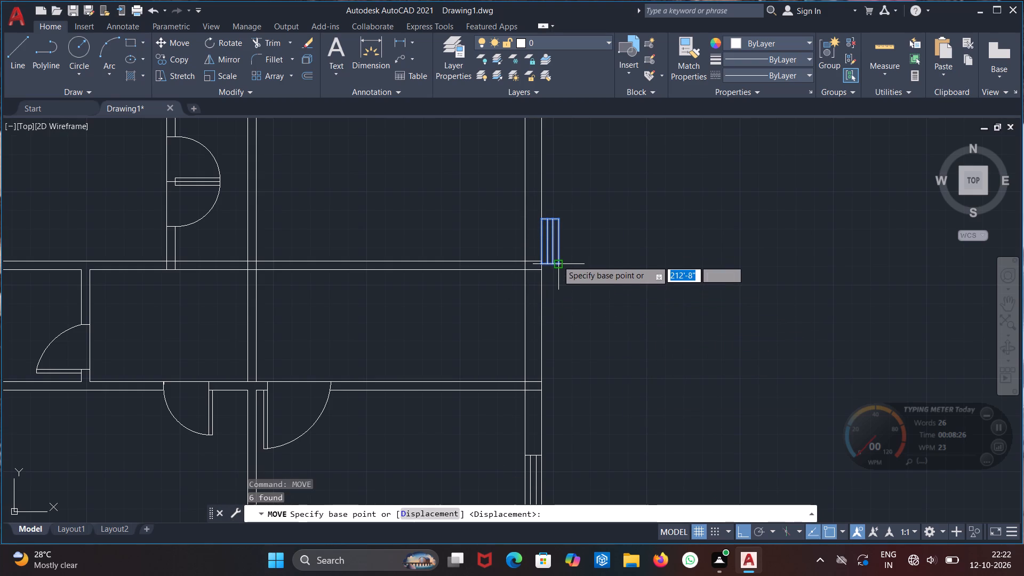
{"action": "left_click", "coordinate": [557, 260]}
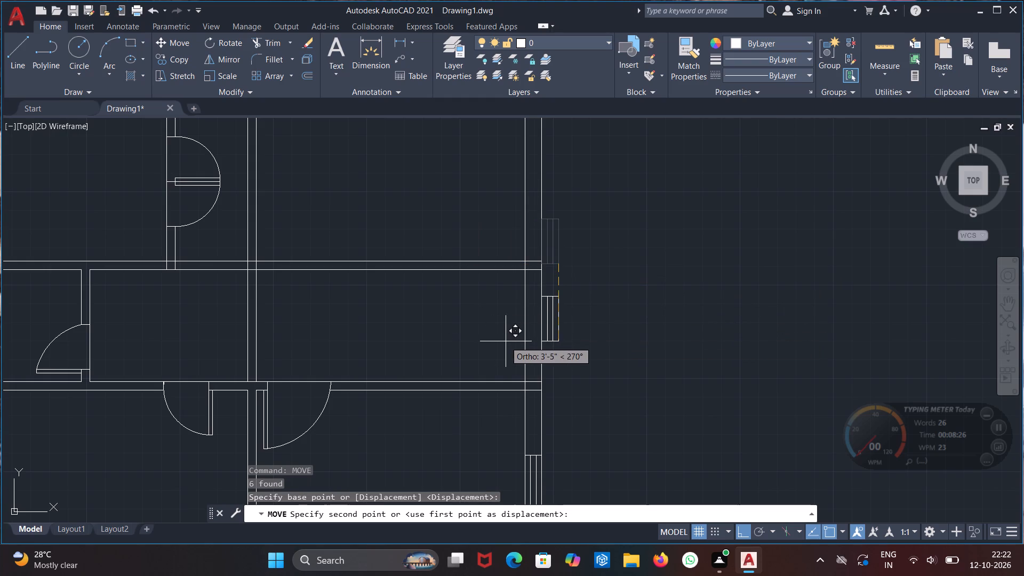
{"action": "left_click", "coordinate": [545, 329]}
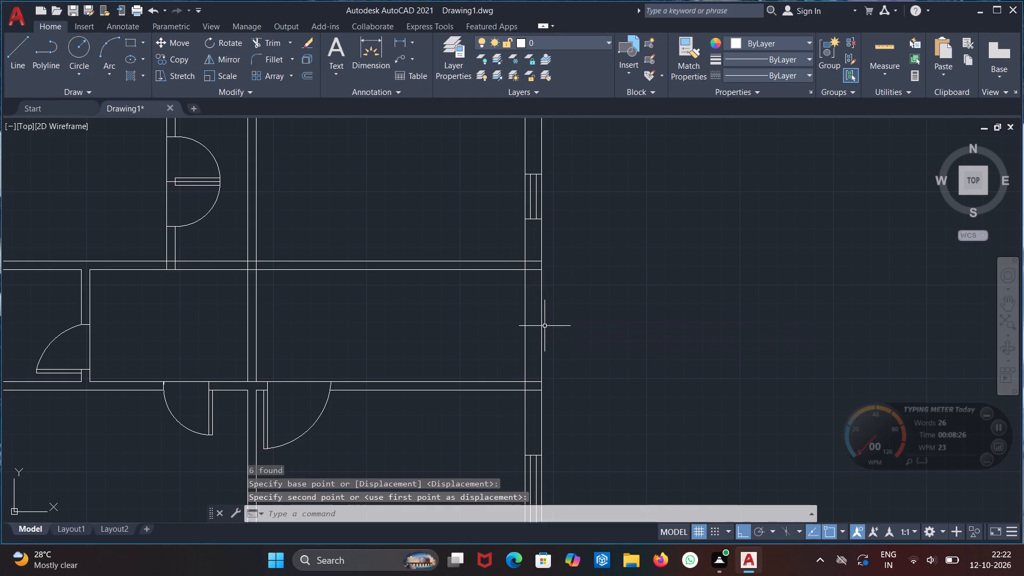
Move the 2' window symbol in the middle right room straight down the exterior wall, into the narrower room below.
{"action": "scroll", "coordinate": [515, 245], "scroll_direction": "down", "scroll_amount": 2}
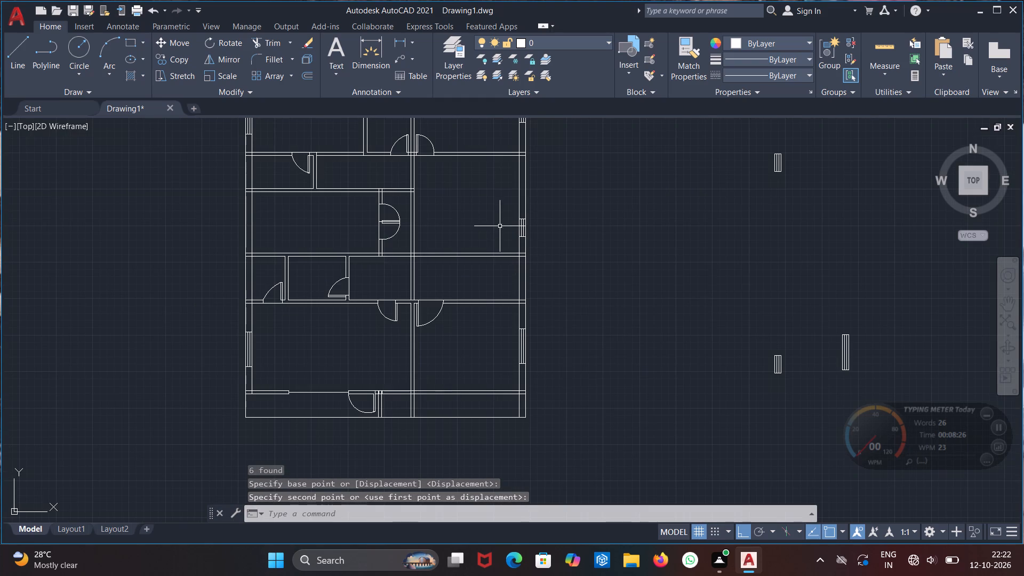
{"action": "left_click", "coordinate": [504, 206]}
{"action": "left_click", "coordinate": [562, 271]}
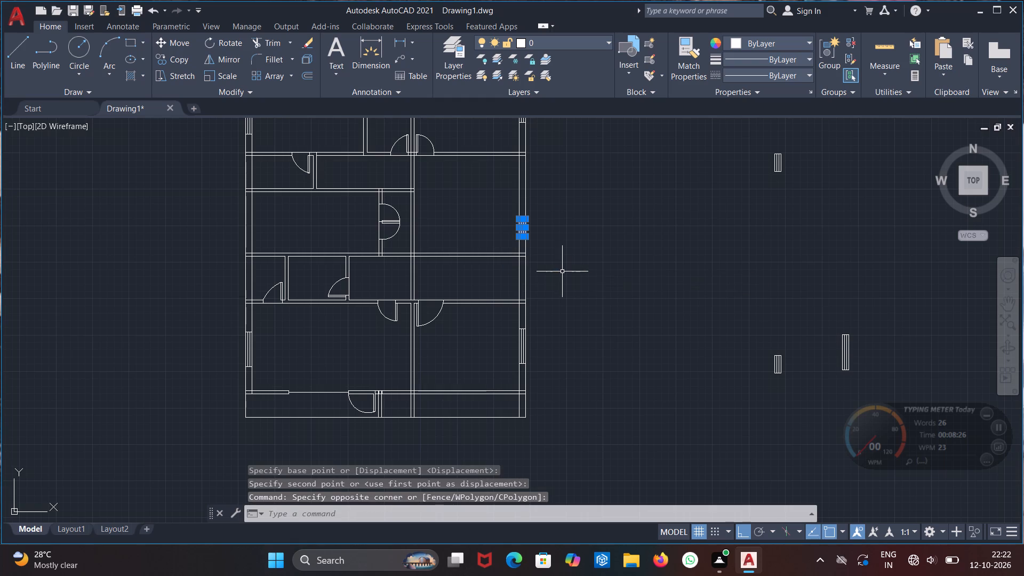
{"action": "type", "text": "mo"}
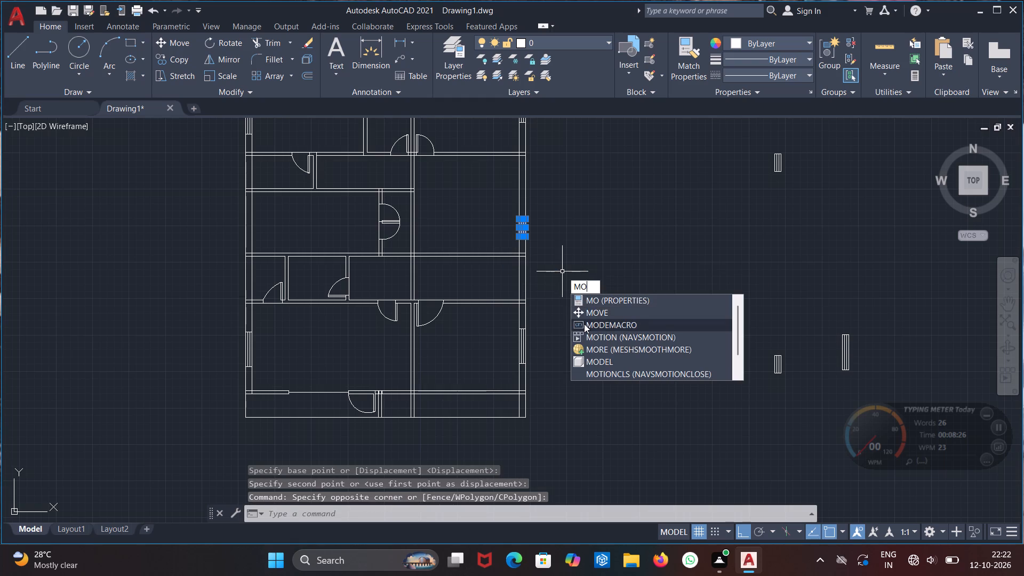
{"action": "left_click", "coordinate": [586, 313]}
{"action": "scroll", "coordinate": [549, 243], "scroll_direction": "up", "scroll_amount": 2}
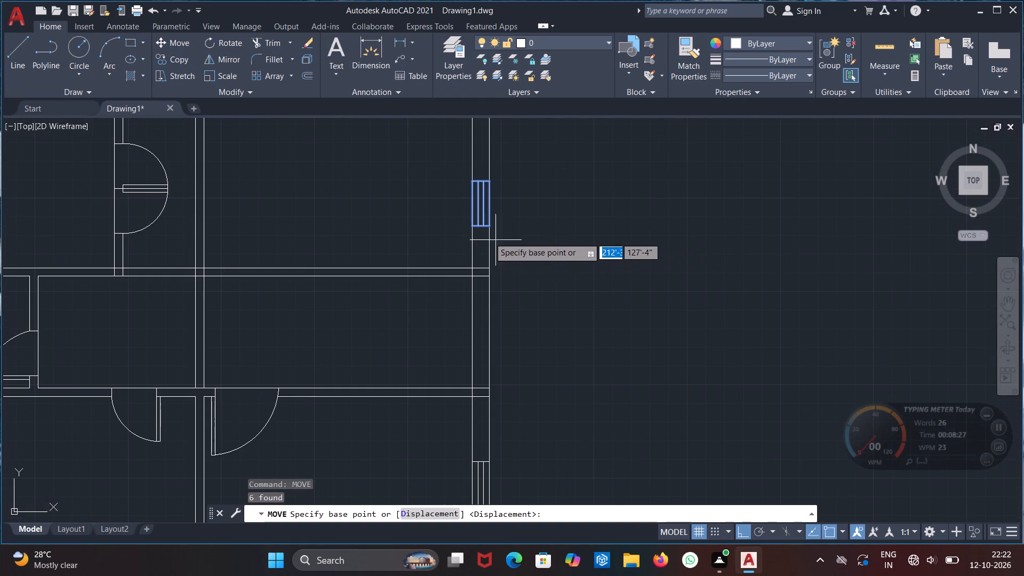
{"action": "left_click", "coordinate": [491, 228]}
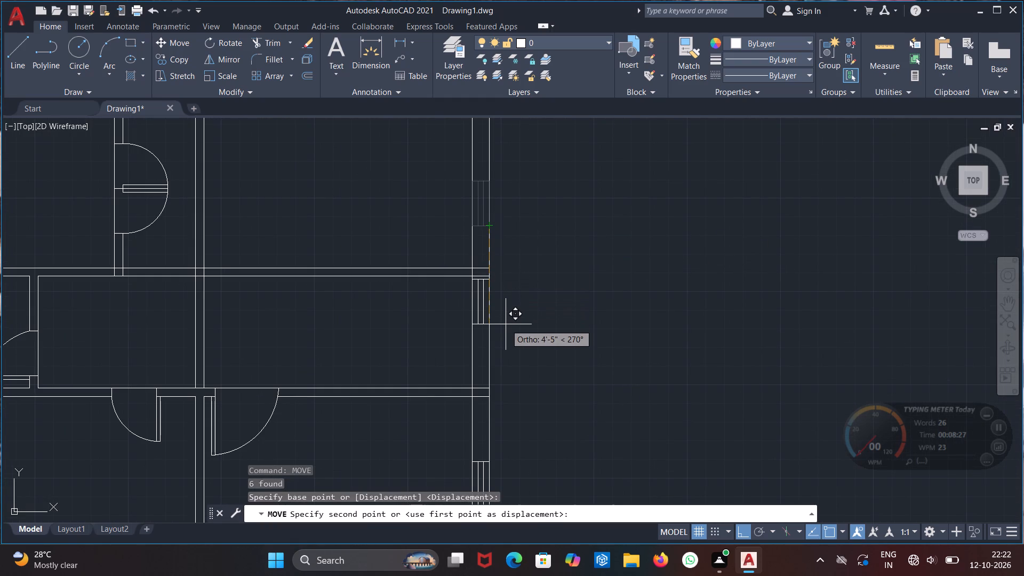
{"action": "left_click", "coordinate": [508, 330]}
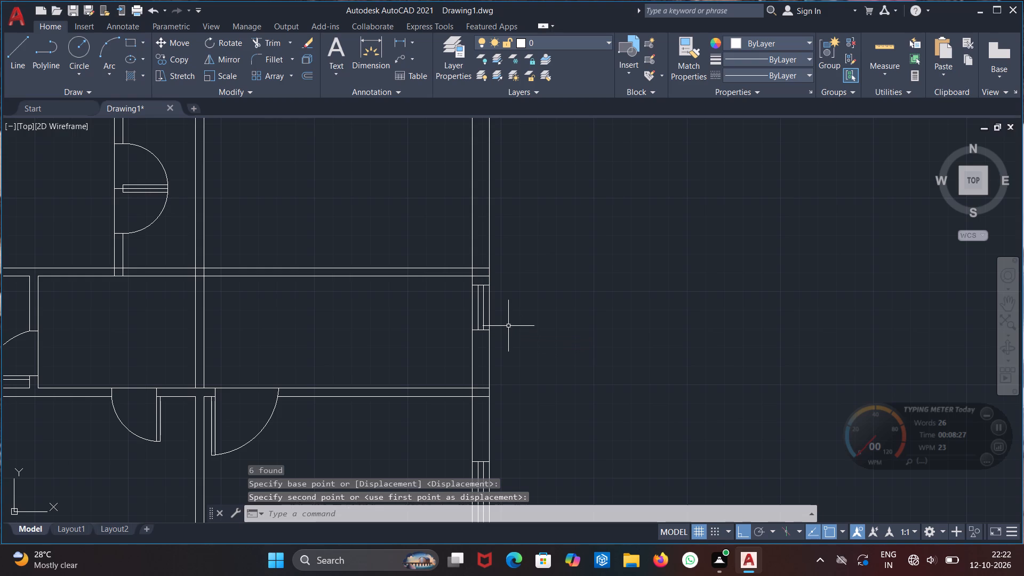
Copy the 2' window symbol about 9'-3" straight up along the right exterior wall into the room above.
{"action": "left_click_drag", "start_coordinate": [450, 265], "coordinate": [458, 282]}
{"action": "left_click", "coordinate": [546, 359]}
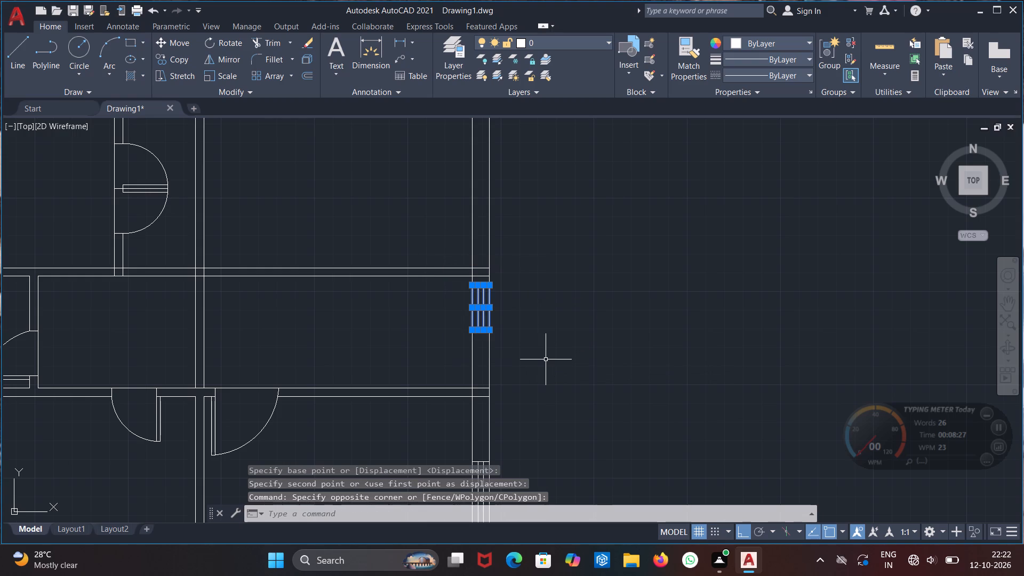
{"action": "key", "text": "c"}
{"action": "key", "text": "o"}
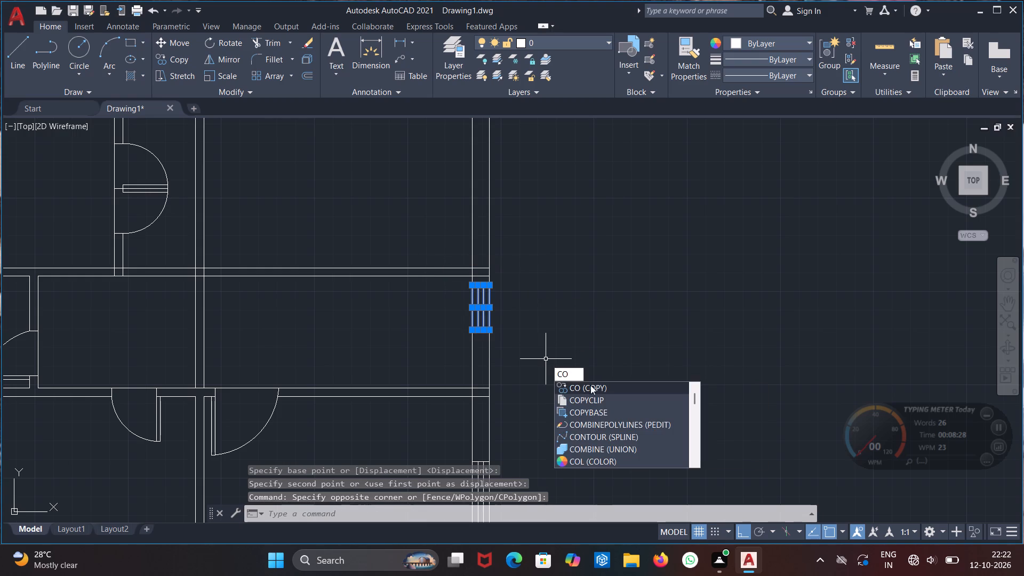
{"action": "left_click", "coordinate": [591, 386]}
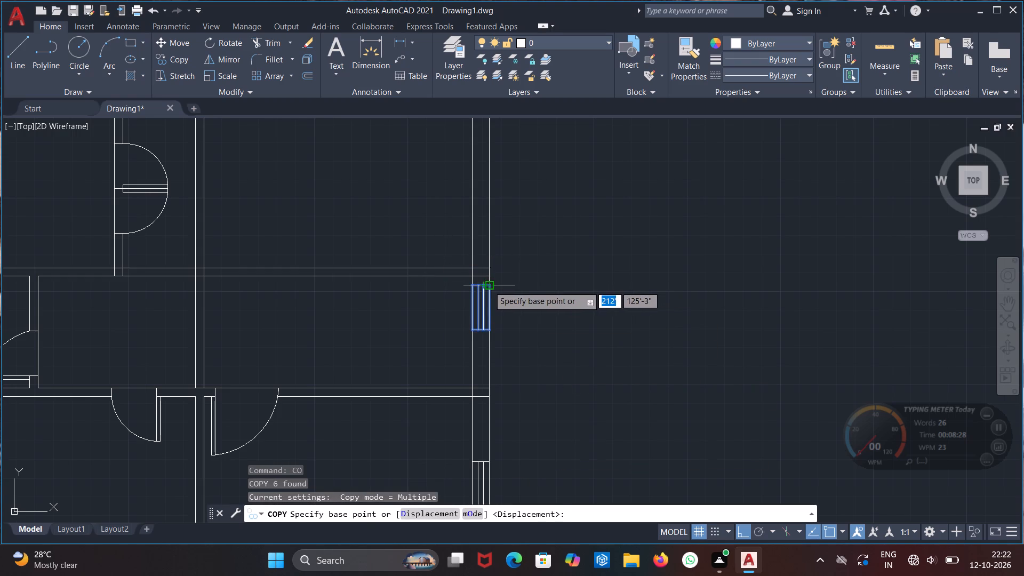
{"action": "left_click", "coordinate": [489, 286]}
{"action": "middle_click_drag", "start_coordinate": [507, 197], "coordinate": [533, 410]}
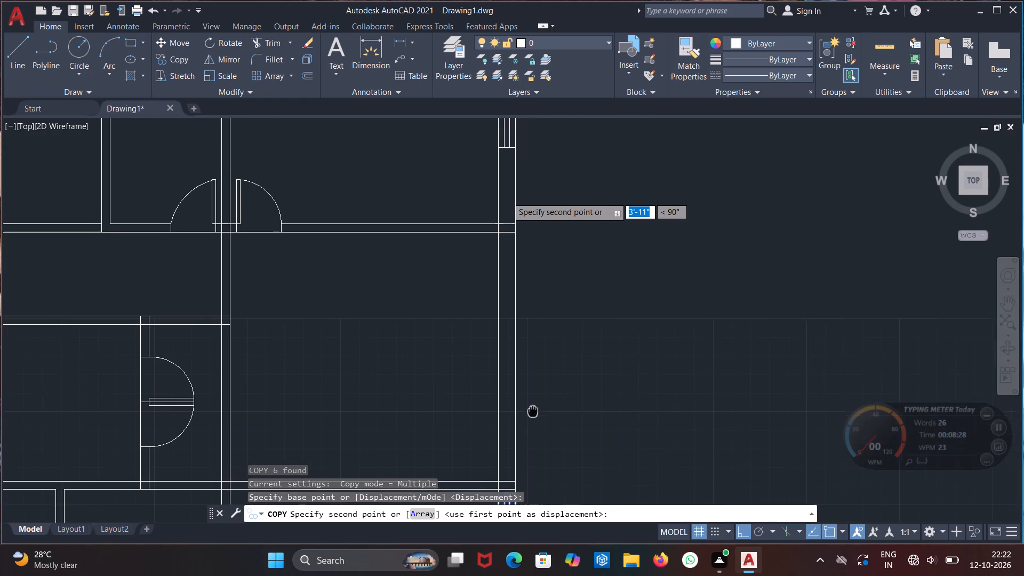
{"action": "middle_click_drag", "start_coordinate": [533, 410], "coordinate": [532, 407]}
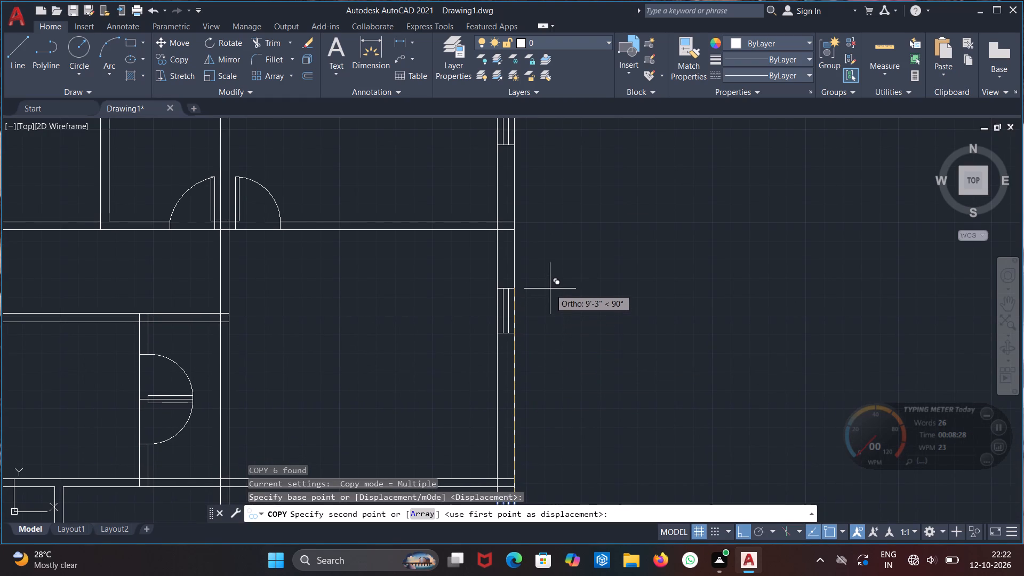
{"action": "left_click", "coordinate": [550, 288]}
{"action": "key", "text": "Escape"}
Trim away both lines of the horizontal wall between the two middle right rooms, including the stubs inside the right exterior wall.
{"action": "middle_click_drag", "start_coordinate": [525, 405], "coordinate": [528, 354]}
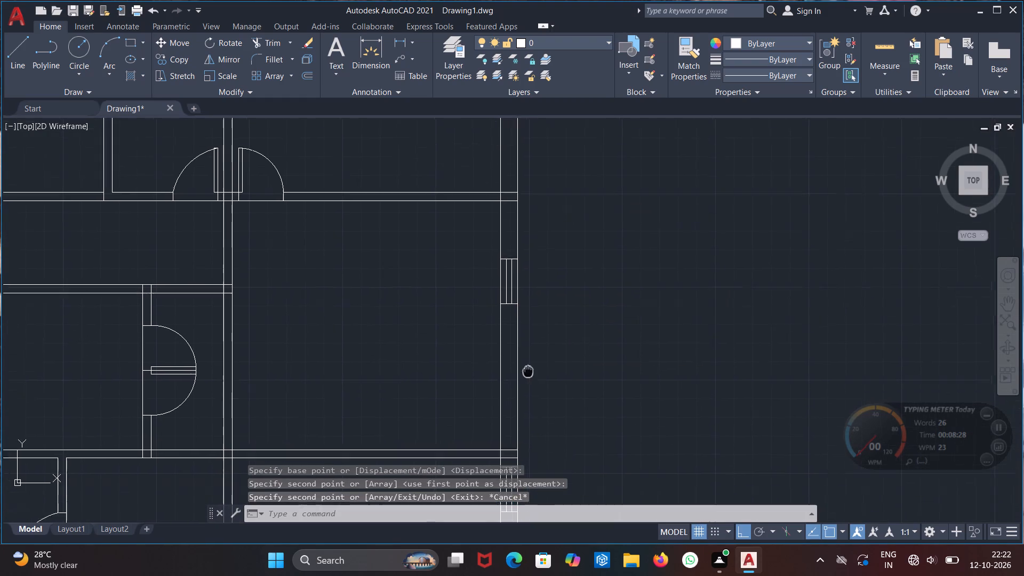
{"action": "middle_click_drag", "start_coordinate": [528, 354], "coordinate": [533, 271]}
{"action": "type", "text": "tr"}
{"action": "key", "text": "Return"}
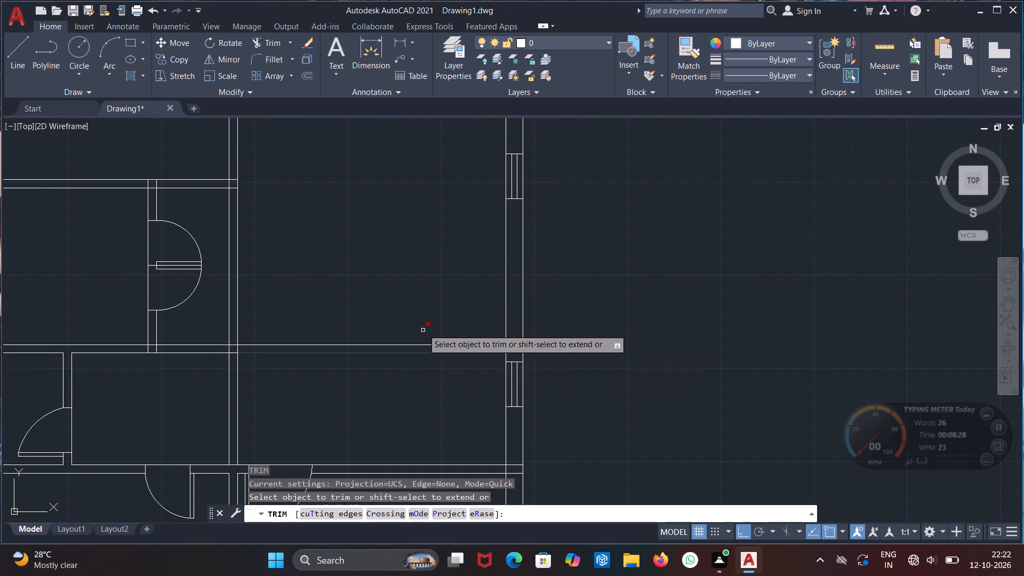
{"action": "left_click_drag", "start_coordinate": [422, 329], "coordinate": [428, 383]}
{"action": "scroll", "coordinate": [510, 351], "scroll_direction": "up", "scroll_amount": 2}
{"action": "left_click_drag", "start_coordinate": [515, 325], "coordinate": [518, 331]}
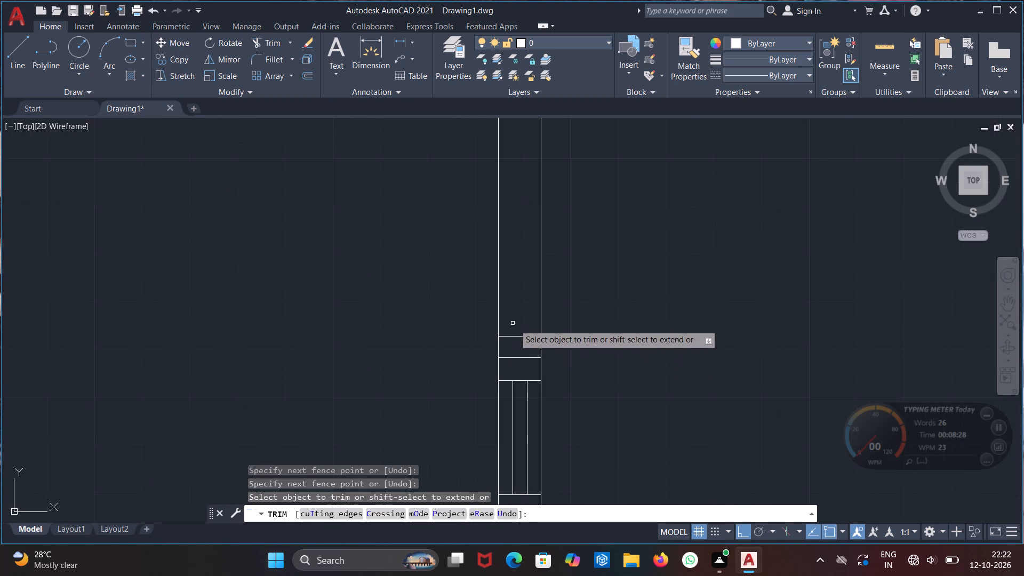
{"action": "left_click_drag", "start_coordinate": [518, 331], "coordinate": [527, 368]}
{"action": "scroll", "coordinate": [534, 361], "scroll_direction": "down", "scroll_amount": 3}
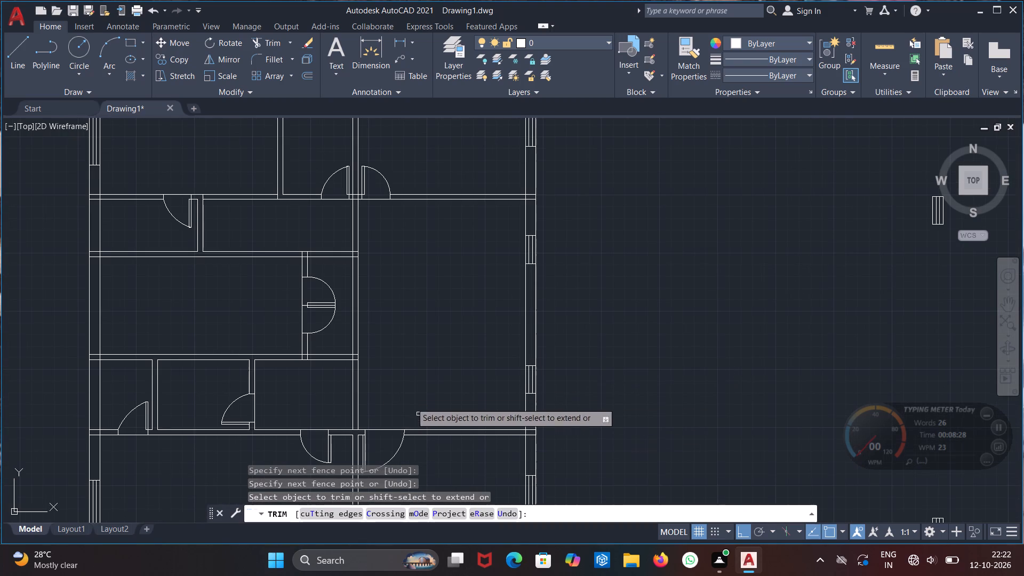
Look over the floor plan's rooms and walls down to the bottom boundary line.
{"action": "middle_click_drag", "start_coordinate": [377, 374], "coordinate": [460, 397]}
{"action": "scroll", "coordinate": [443, 368], "scroll_direction": "down", "scroll_amount": 1}
{"action": "middle_click_drag", "start_coordinate": [433, 346], "coordinate": [433, 348]}
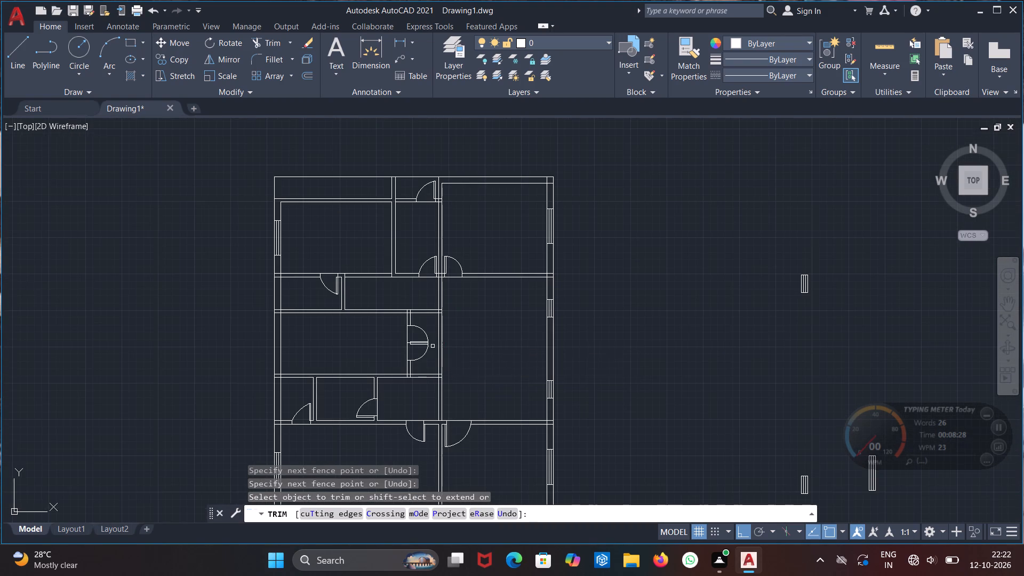
{"action": "middle_click_drag", "start_coordinate": [433, 348], "coordinate": [421, 258]}
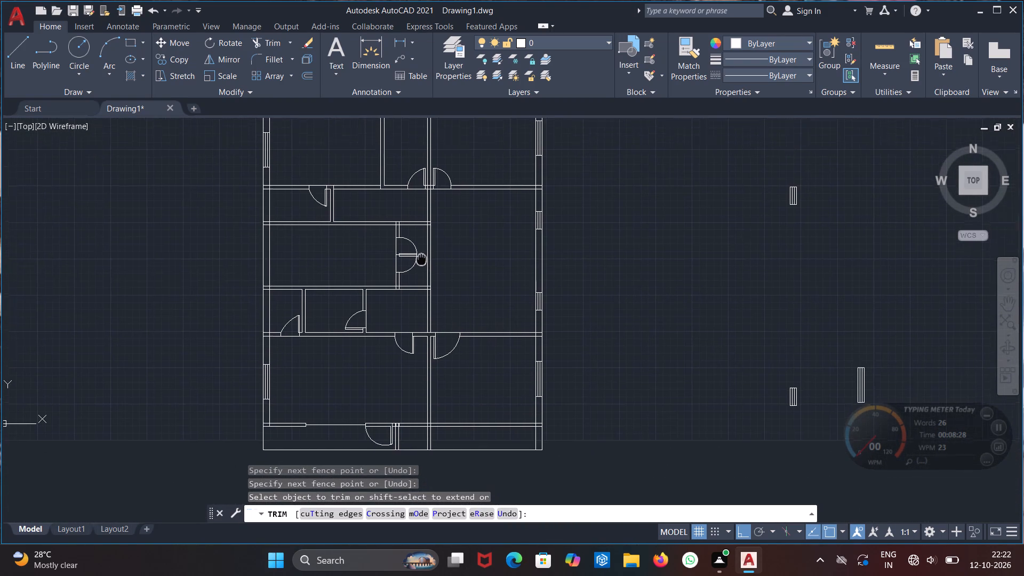
{"action": "middle_click_drag", "start_coordinate": [421, 258], "coordinate": [393, 249]}
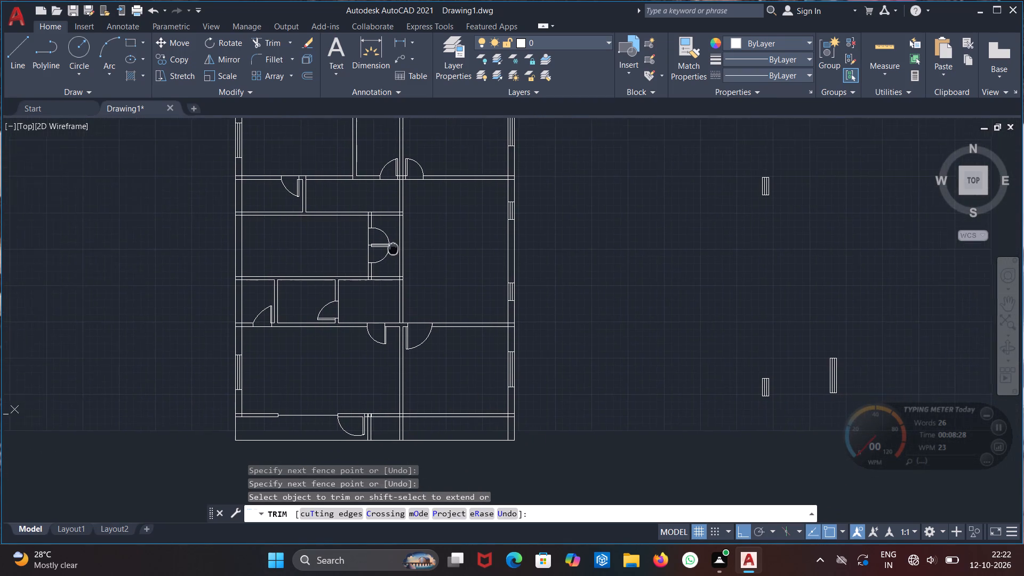
{"action": "middle_click_drag", "start_coordinate": [393, 249], "coordinate": [429, 234]}
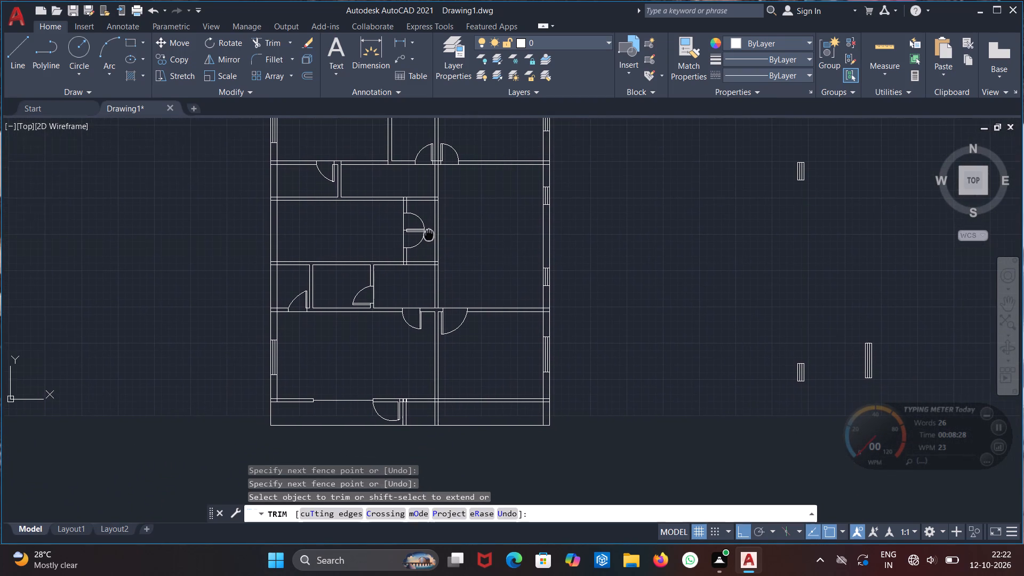
{"action": "middle_click_drag", "start_coordinate": [429, 234], "coordinate": [428, 235]}
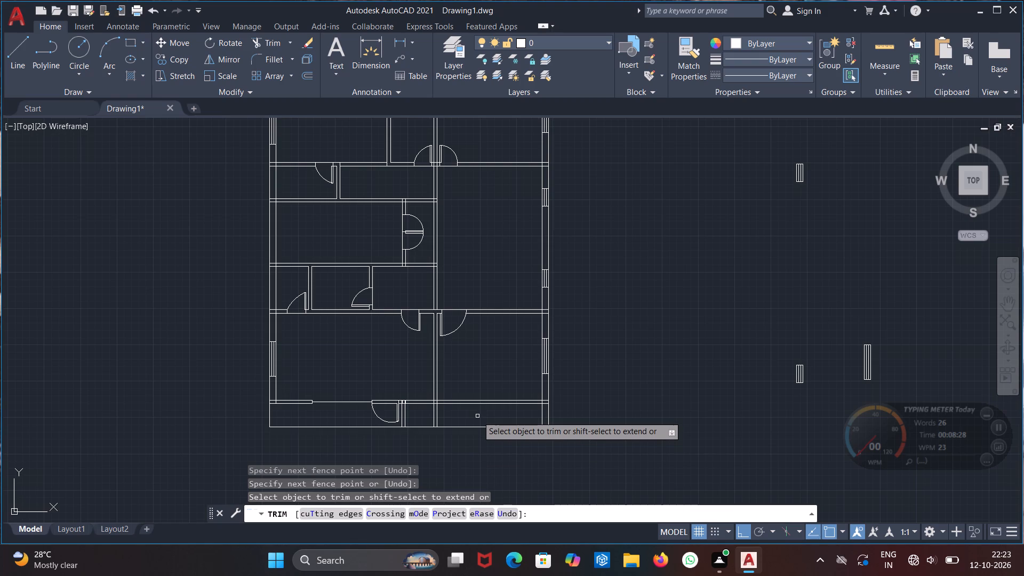
{"action": "key", "text": "Escape"}
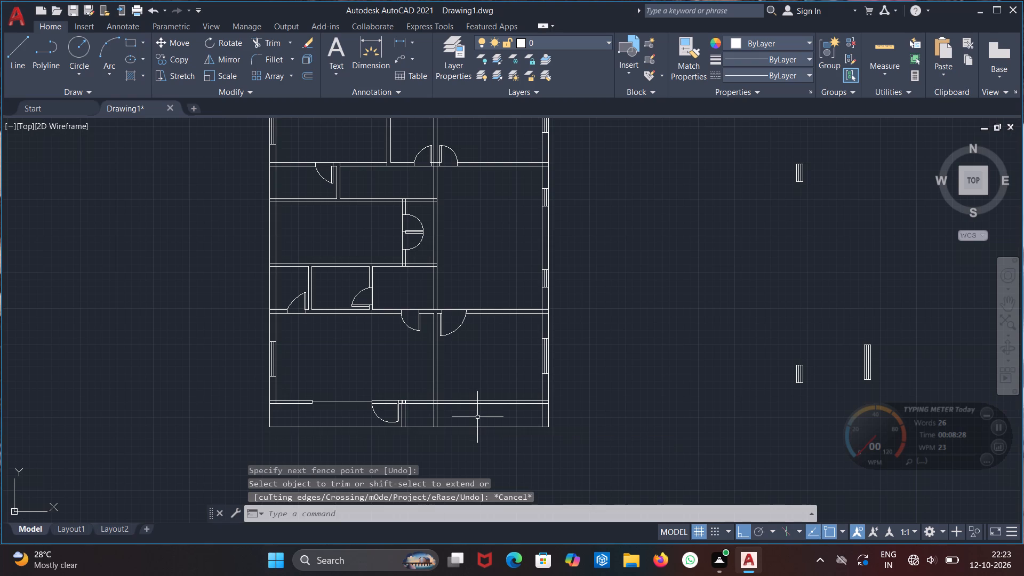
Offset the plan's bottom boundary line 9" upward, toward the inside.
{"action": "type", "text": "of"}
{"action": "key", "text": "Return"}
{"action": "key", "text": "Return"}
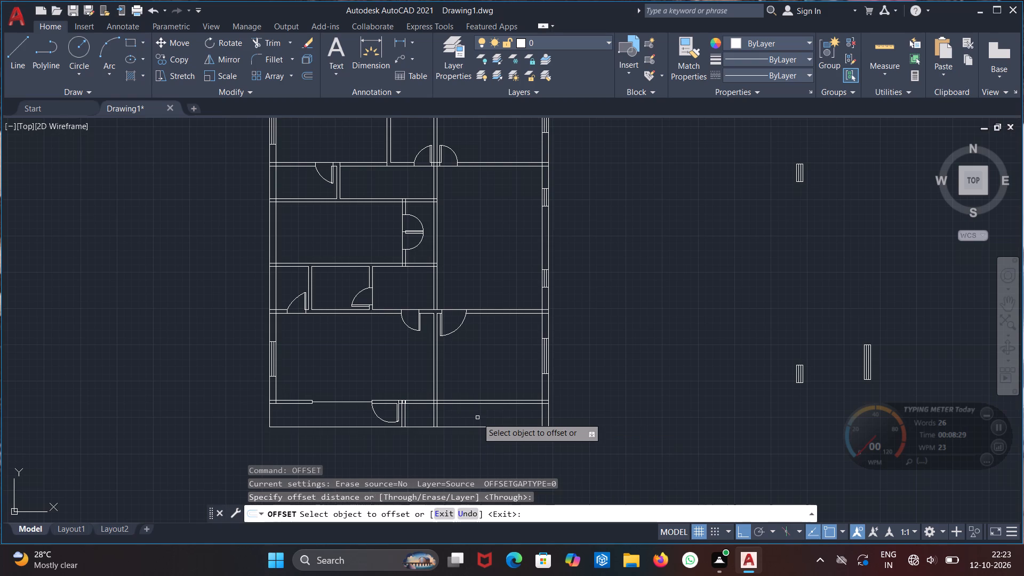
{"action": "left_click", "coordinate": [477, 428]}
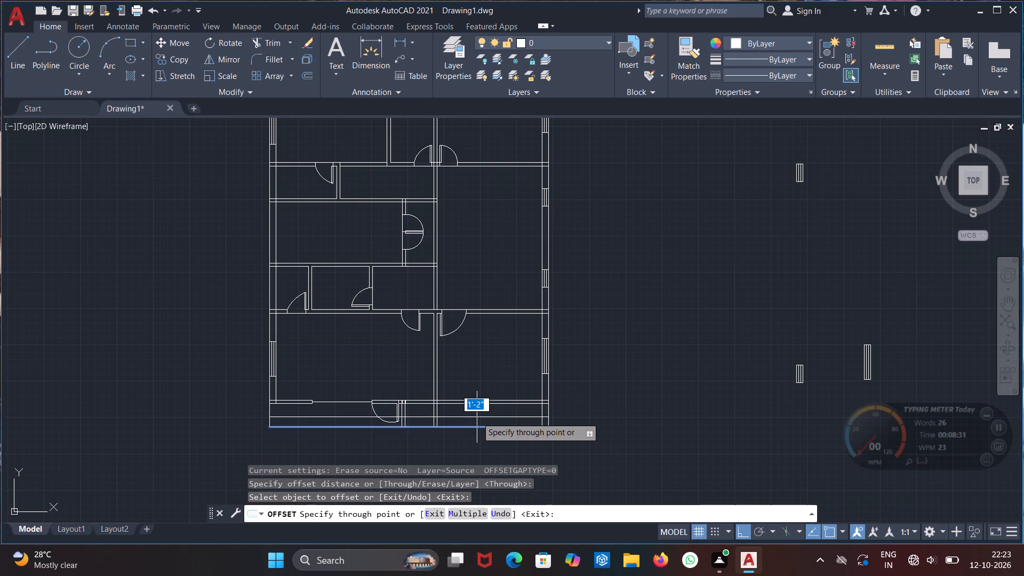
{"action": "type", "text": "9\""}
{"action": "key", "text": "Return"}
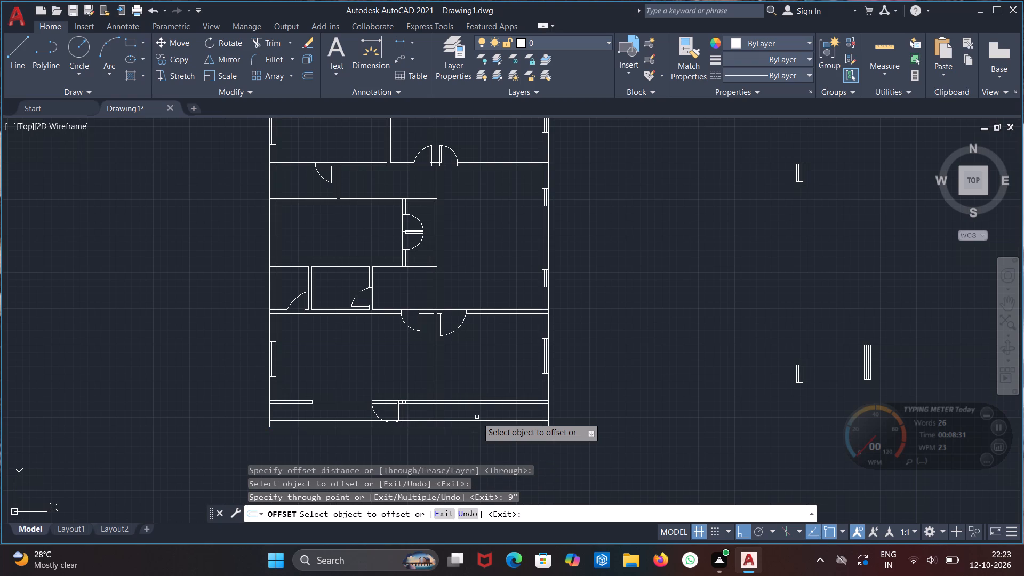
{"action": "key", "text": "Escape"}
Trim the new 9" offset line from the left exterior wall, across the door symbol and short partition, up to the central vertical wall.
{"action": "type", "text": "tr"}
{"action": "key", "text": "Return"}
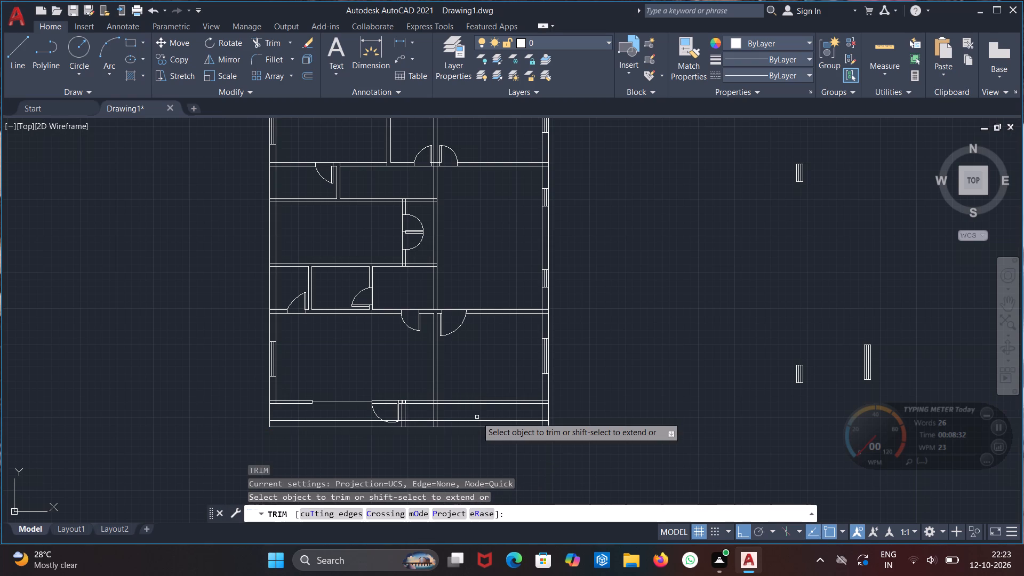
{"action": "left_click", "coordinate": [318, 422]}
{"action": "scroll", "coordinate": [395, 421], "scroll_direction": "up", "scroll_amount": 3}
{"action": "left_click", "coordinate": [395, 420]}
{"action": "scroll", "coordinate": [405, 421], "scroll_direction": "up", "scroll_amount": 4}
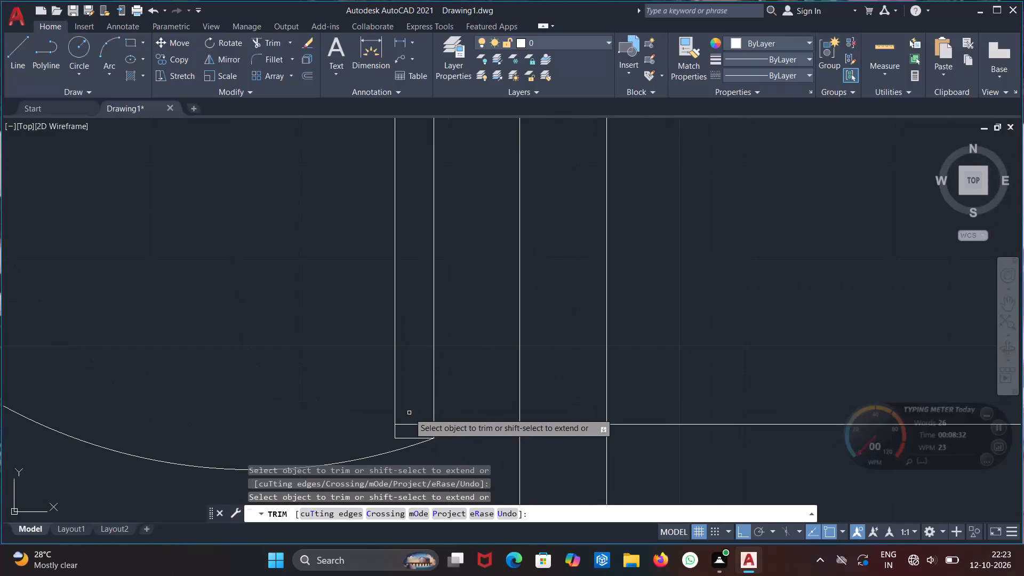
{"action": "left_click", "coordinate": [414, 425]}
{"action": "left_click", "coordinate": [467, 425]}
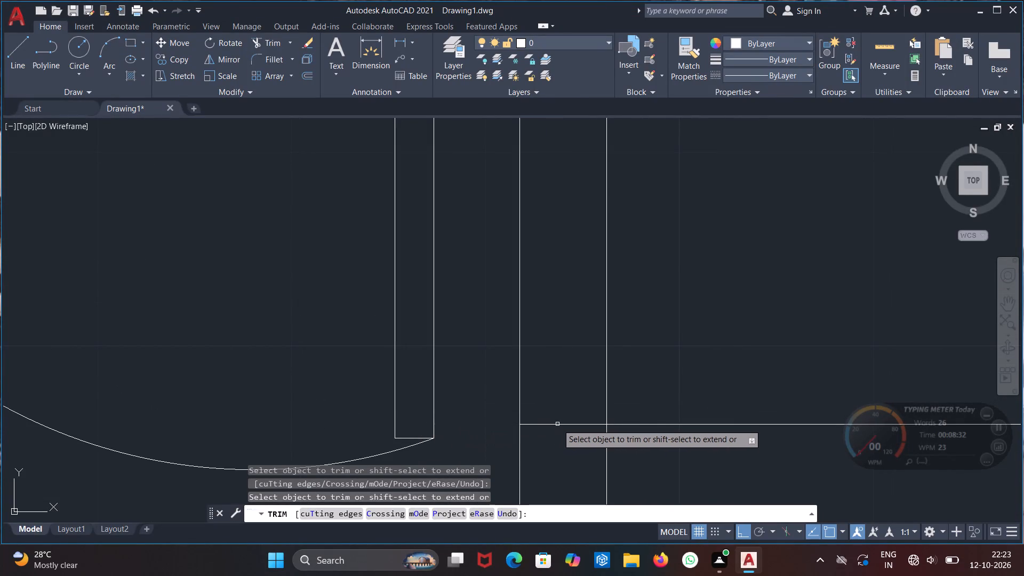
{"action": "left_click", "coordinate": [558, 424]}
{"action": "scroll", "coordinate": [535, 421], "scroll_direction": "down", "scroll_amount": 4}
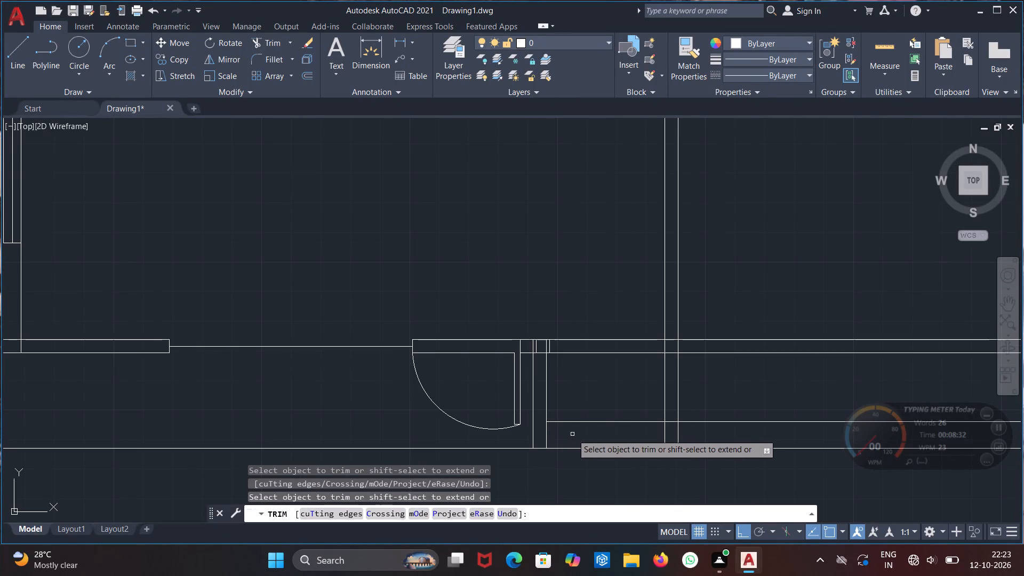
{"action": "middle_click_drag", "start_coordinate": [510, 493], "coordinate": [392, 470]}
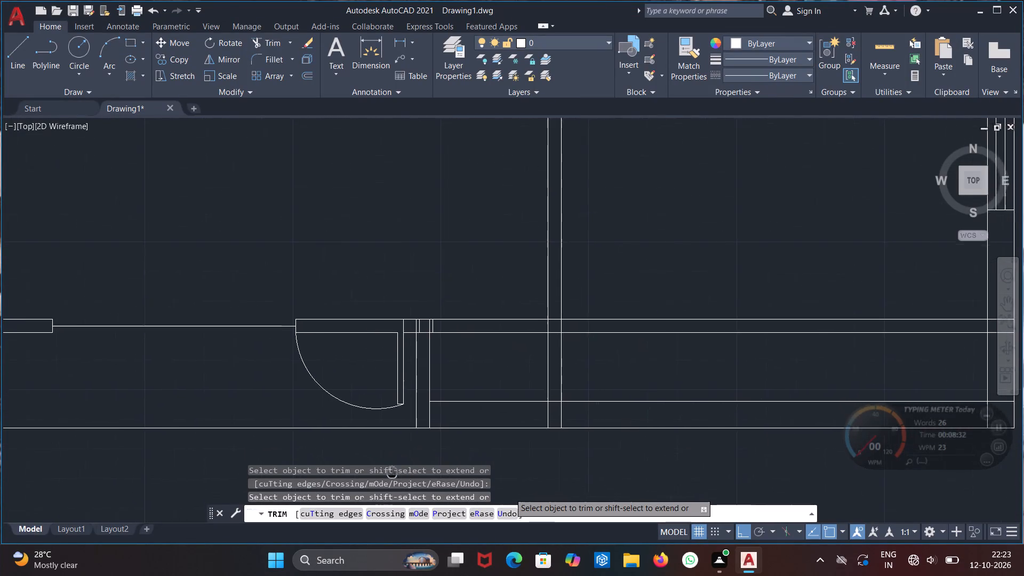
{"action": "middle_click_drag", "start_coordinate": [392, 470], "coordinate": [333, 451]}
{"action": "left_click", "coordinate": [403, 381]}
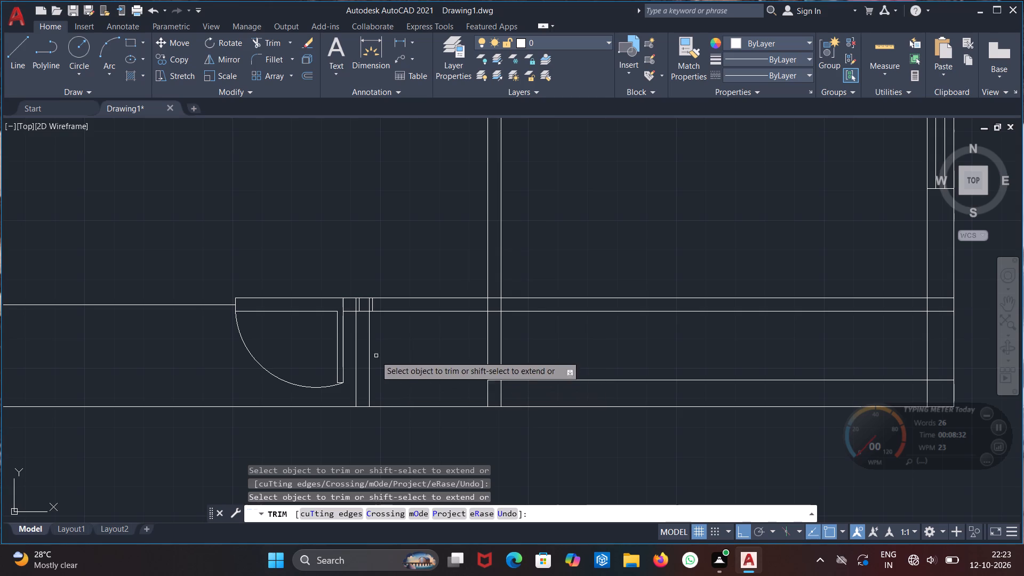
Trim the overlapping line ends where the offset line meets the central wall's right face, leaving a clean inner corner.
{"action": "scroll", "coordinate": [483, 389], "scroll_direction": "up", "scroll_amount": 1}
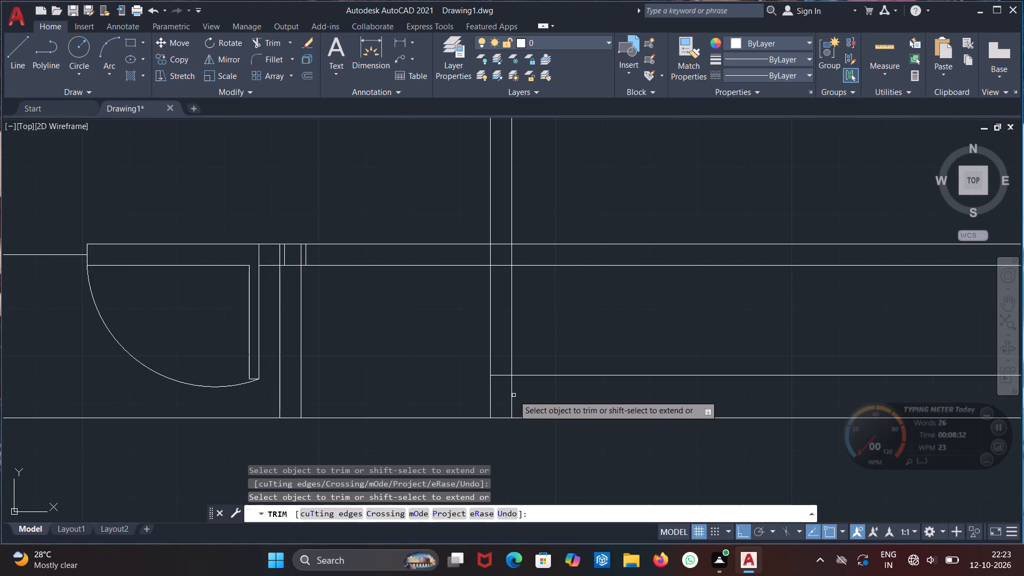
{"action": "left_click", "coordinate": [512, 396]}
{"action": "left_click", "coordinate": [499, 377]}
Trim the two horizontal partition lines where they cross between the faces of the lower central vertical wall.
{"action": "scroll", "coordinate": [507, 438], "scroll_direction": "down", "scroll_amount": 3}
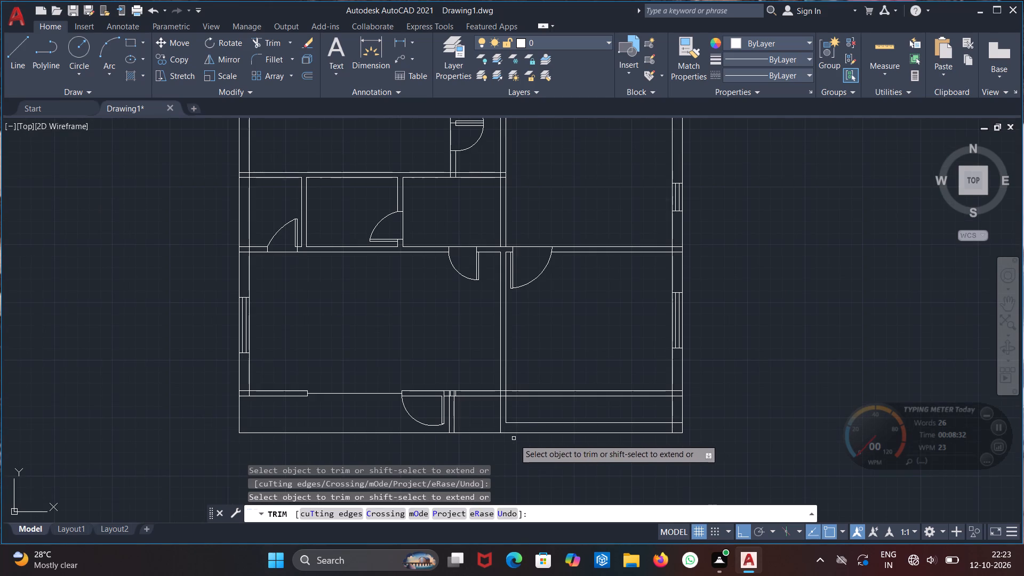
{"action": "middle_click_drag", "start_coordinate": [524, 444], "coordinate": [446, 402]}
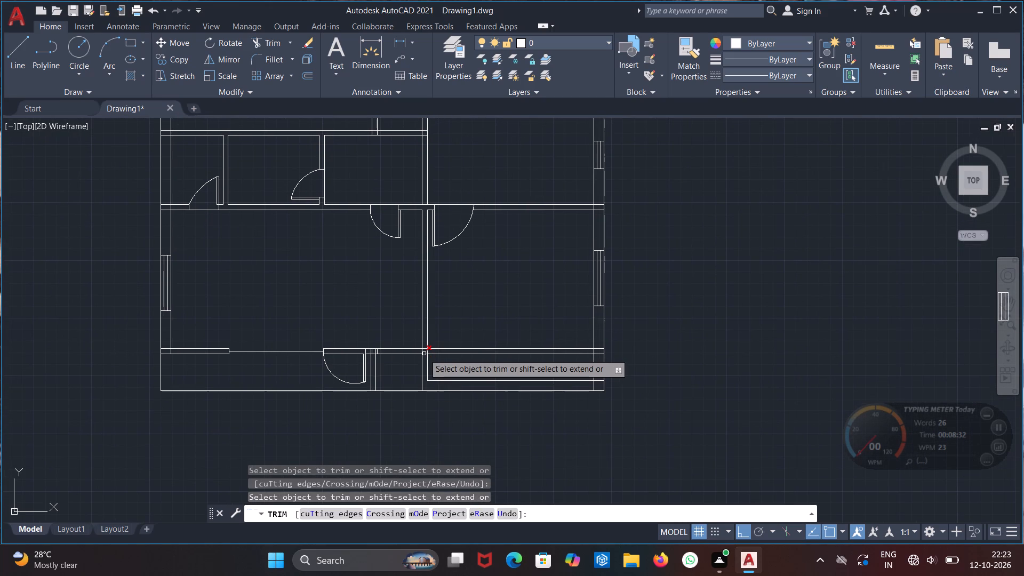
{"action": "scroll", "coordinate": [420, 350], "scroll_direction": "up", "scroll_amount": 2}
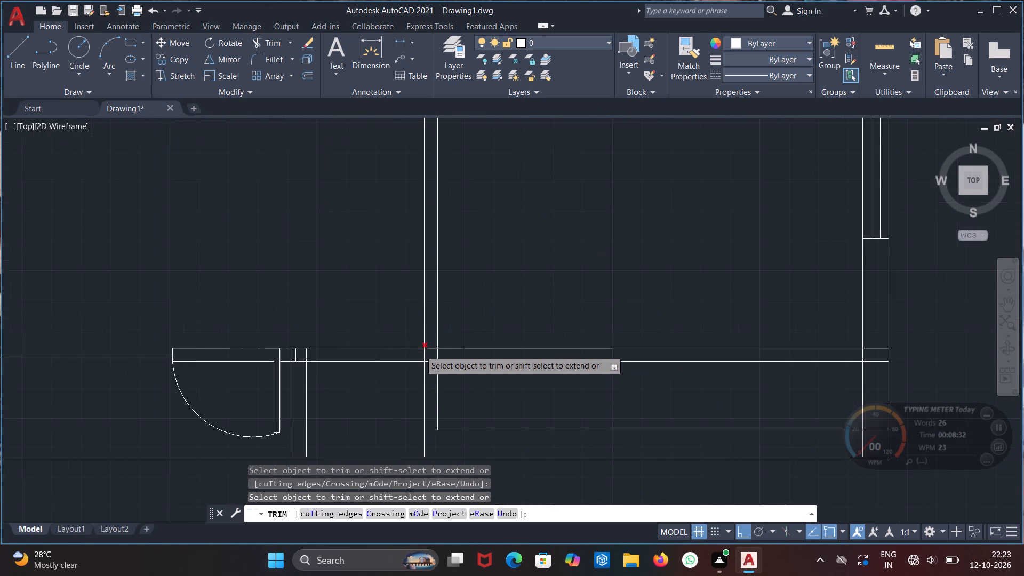
{"action": "left_click_drag", "start_coordinate": [430, 347], "coordinate": [430, 357]}
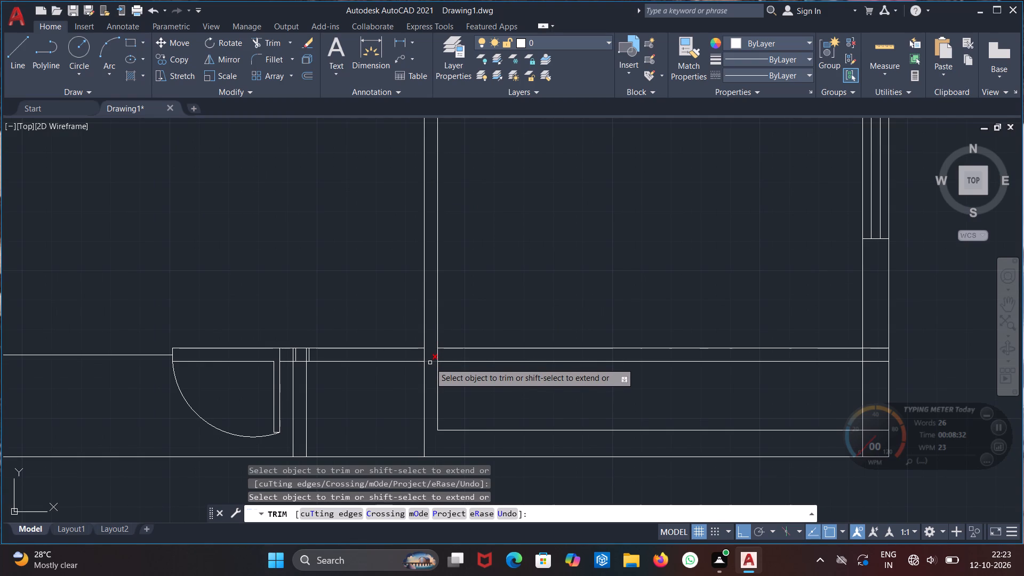
{"action": "left_click", "coordinate": [430, 363]}
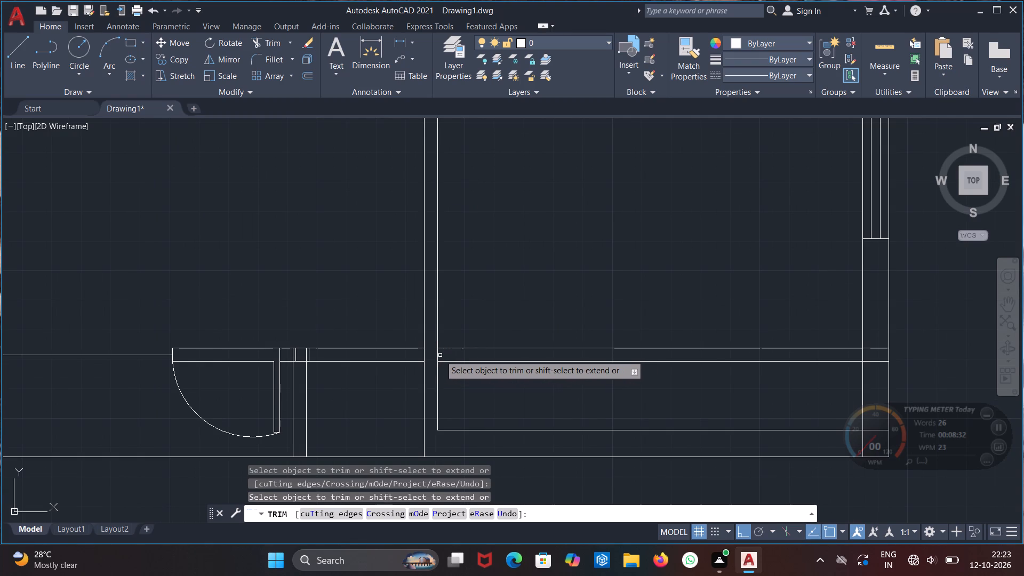
{"action": "left_click", "coordinate": [440, 355]}
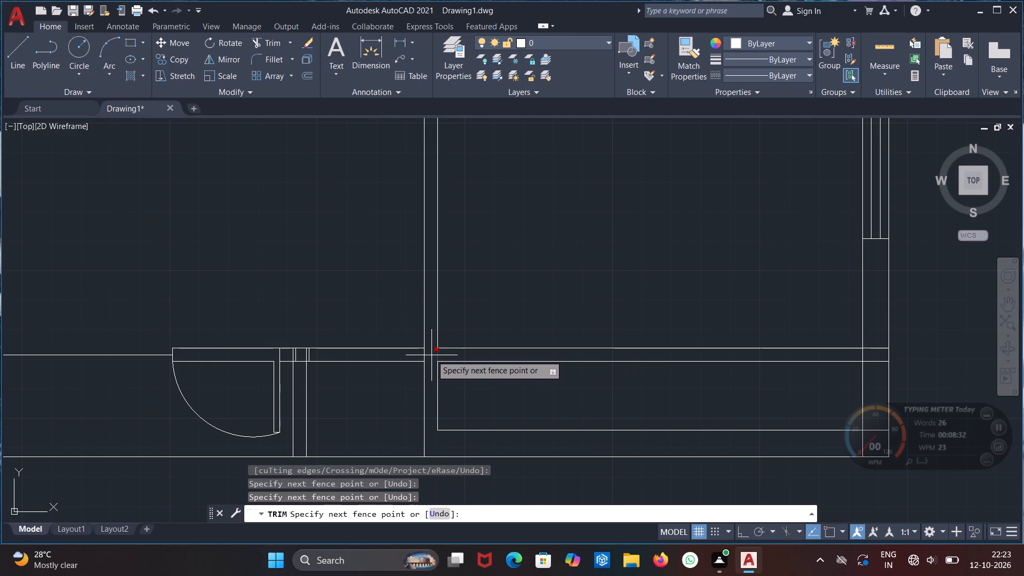
{"action": "key", "text": "ctrl+z"}
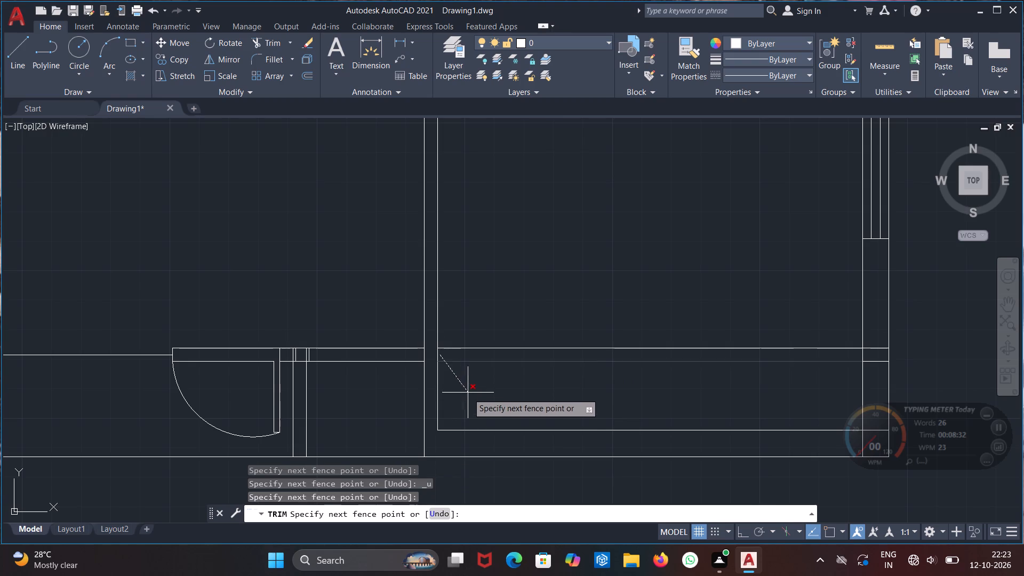
{"action": "key", "text": "Escape"}
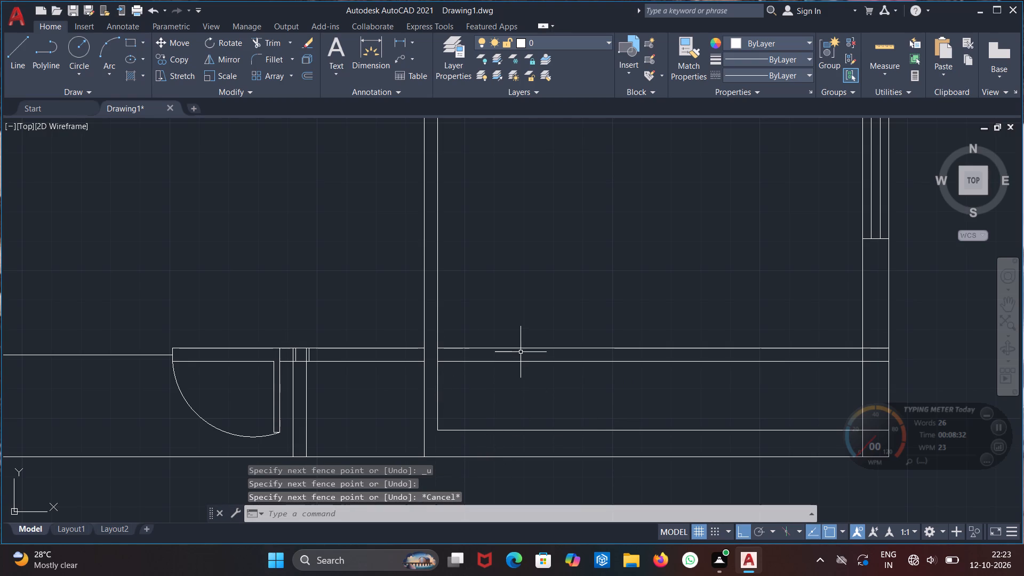
Trim away both horizontal partition lines across the lower-right room, including their short remnants inside the right exterior wall.
{"action": "type", "text": "tr"}
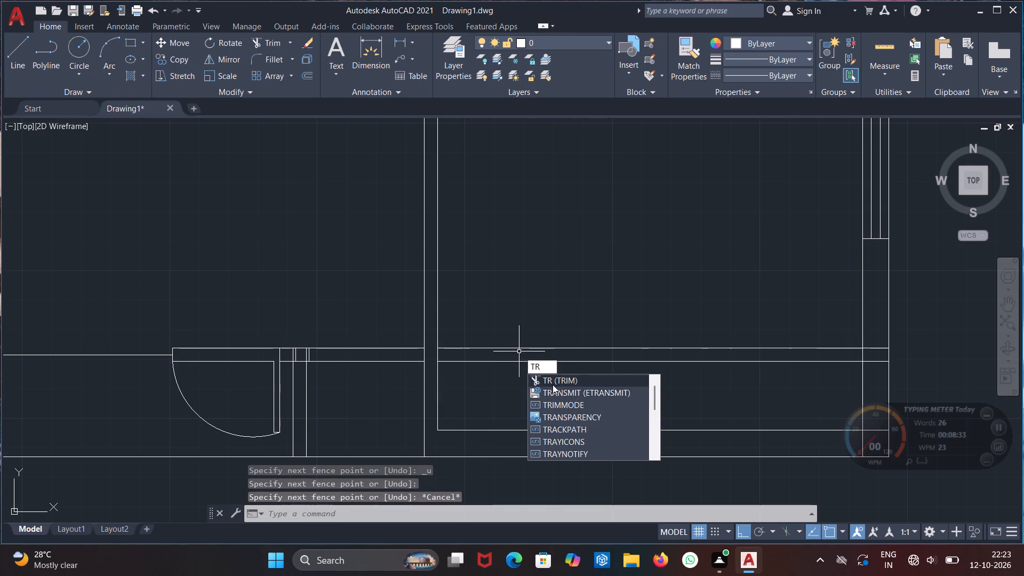
{"action": "left_click", "coordinate": [553, 382]}
{"action": "left_click_drag", "start_coordinate": [538, 331], "coordinate": [537, 389]}
{"action": "scroll", "coordinate": [532, 381], "scroll_direction": "down", "scroll_amount": 1}
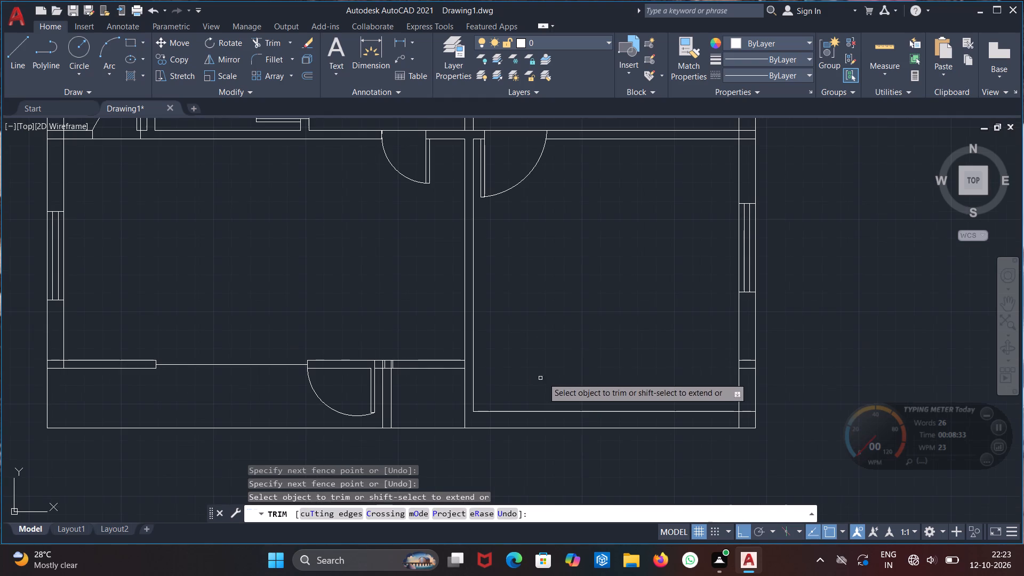
{"action": "scroll", "coordinate": [742, 364], "scroll_direction": "up", "scroll_amount": 2}
{"action": "left_click_drag", "start_coordinate": [748, 334], "coordinate": [751, 342]}
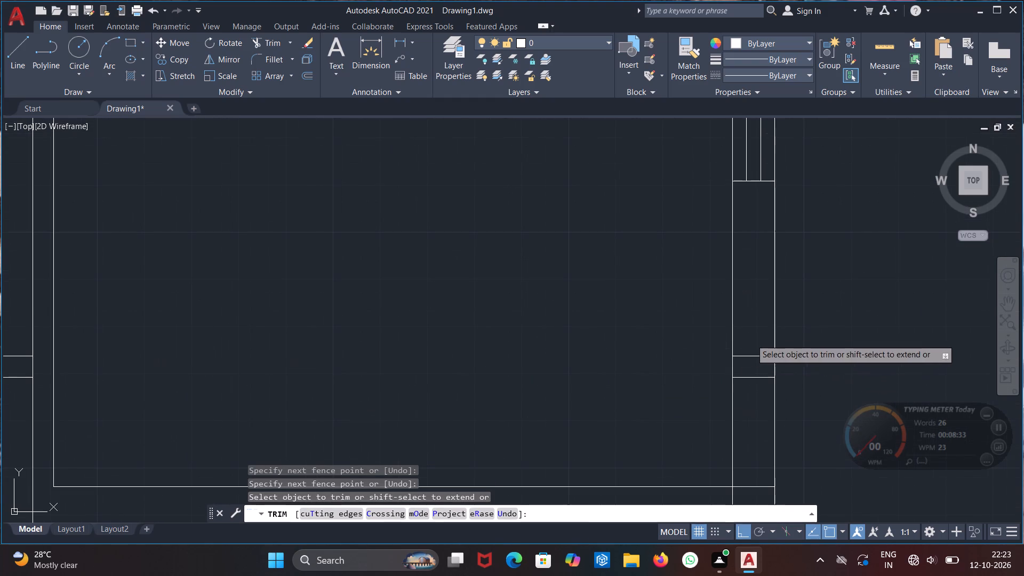
{"action": "left_click_drag", "start_coordinate": [751, 342], "coordinate": [760, 405]}
{"action": "scroll", "coordinate": [711, 404], "scroll_direction": "down", "scroll_amount": 3}
{"action": "middle_click_drag", "start_coordinate": [465, 440], "coordinate": [427, 410]}
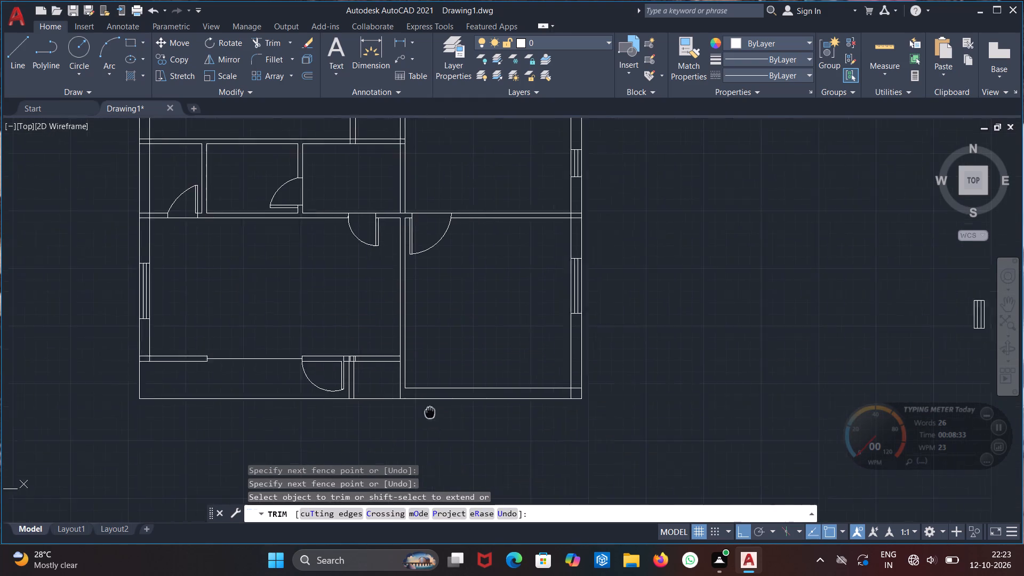
{"action": "middle_click_drag", "start_coordinate": [427, 410], "coordinate": [388, 370]}
{"action": "key", "text": "Escape"}
Rotate the longer spare window symbol beside the plan about its bottom end so it lies horizontally.
{"action": "scroll", "coordinate": [502, 364], "scroll_direction": "down", "scroll_amount": 2}
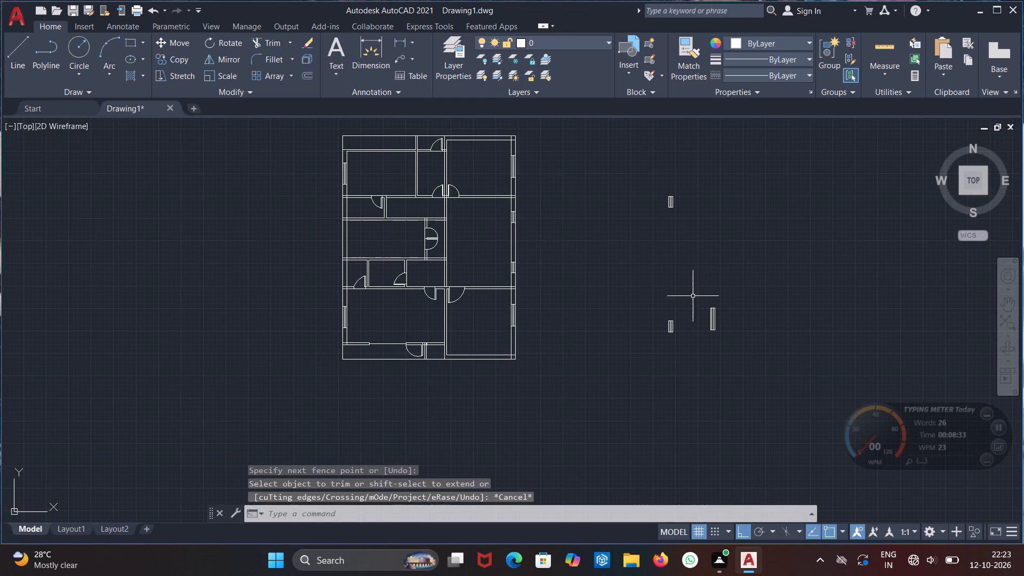
{"action": "left_click_drag", "start_coordinate": [692, 293], "coordinate": [705, 332]}
{"action": "left_click", "coordinate": [770, 351]}
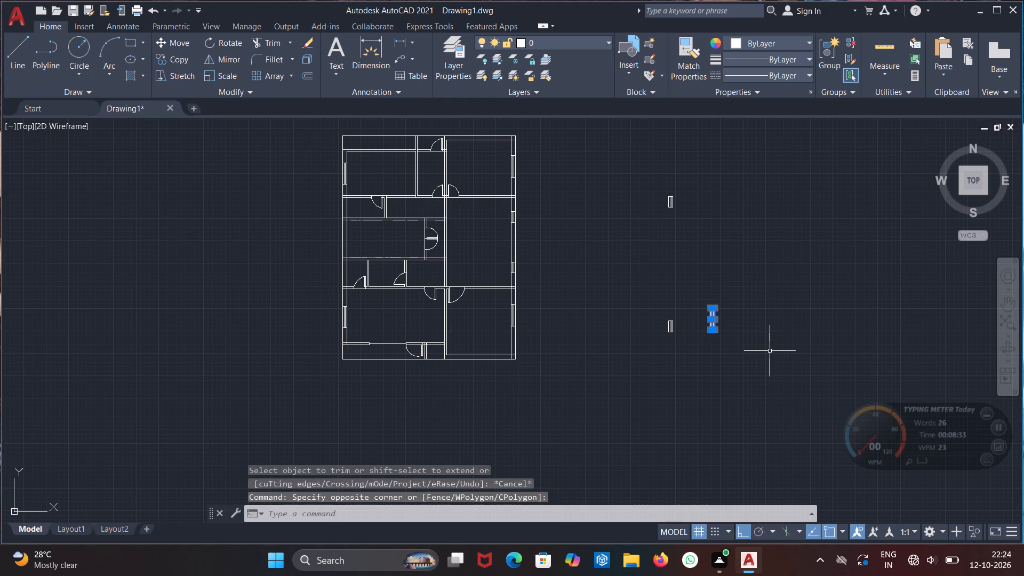
{"action": "type", "text": "ro"}
{"action": "left_click", "coordinate": [806, 380]}
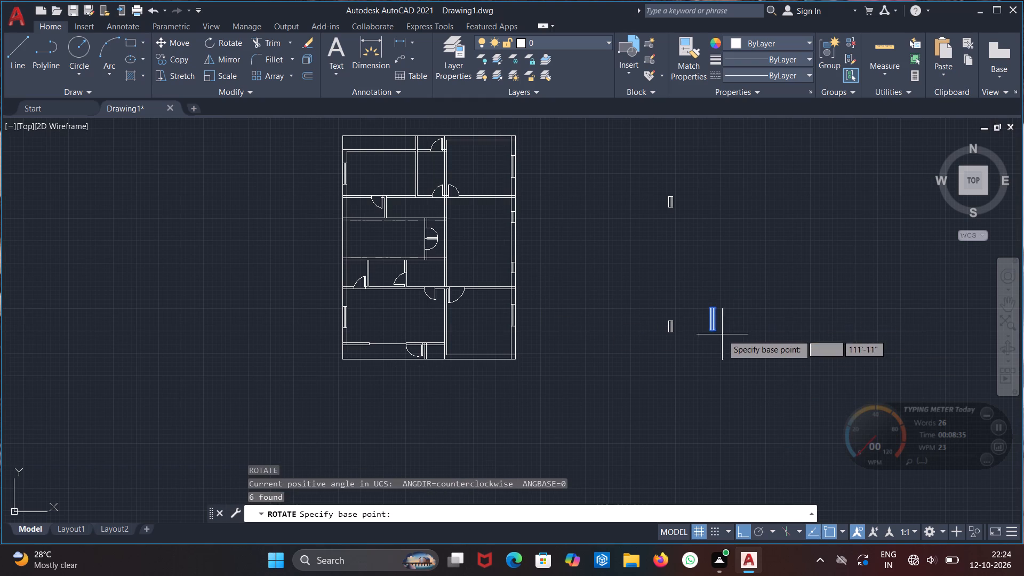
{"action": "left_click", "coordinate": [717, 332]}
{"action": "left_click", "coordinate": [713, 371]}
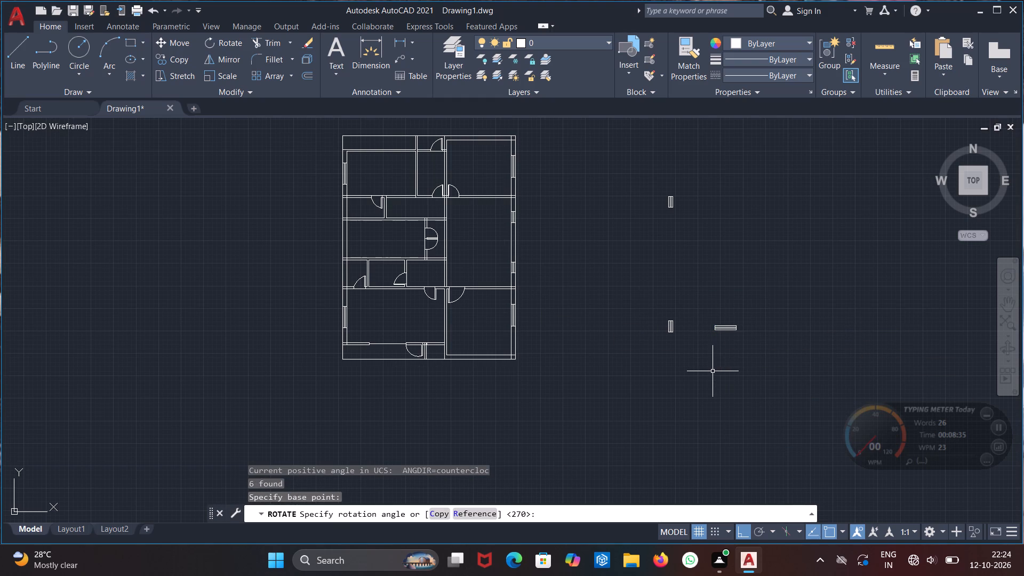
Move the horizontal window symbol straight across into the plan's lower-right room.
{"action": "left_click_drag", "start_coordinate": [693, 303], "coordinate": [707, 327]}
{"action": "left_click", "coordinate": [789, 391]}
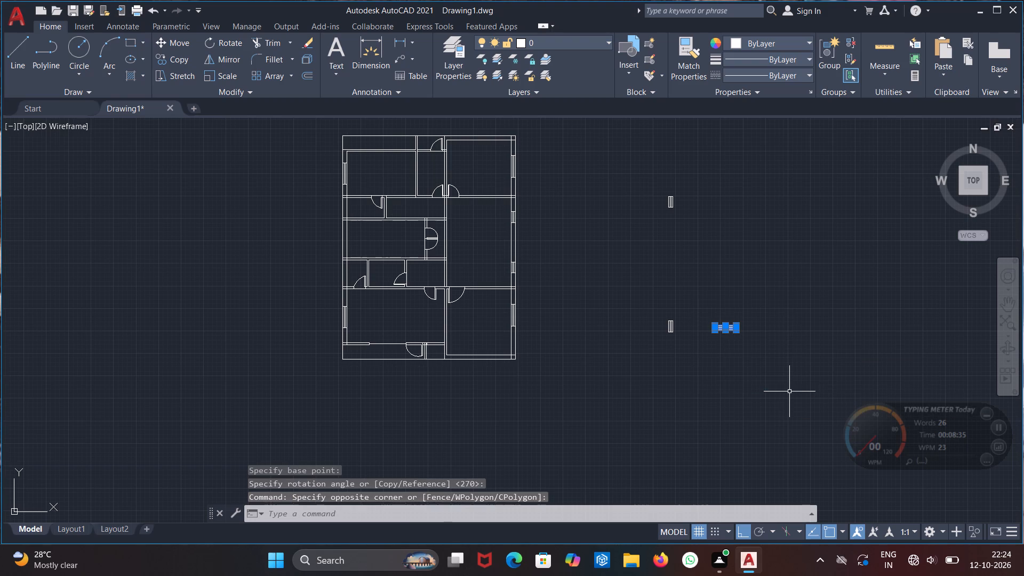
{"action": "type", "text": "mo"}
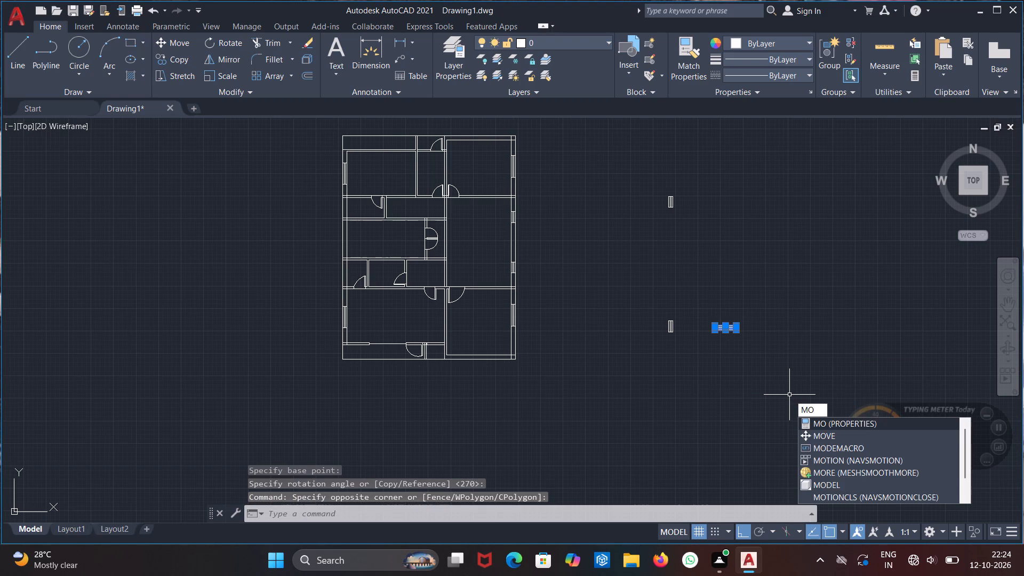
{"action": "left_click", "coordinate": [823, 430]}
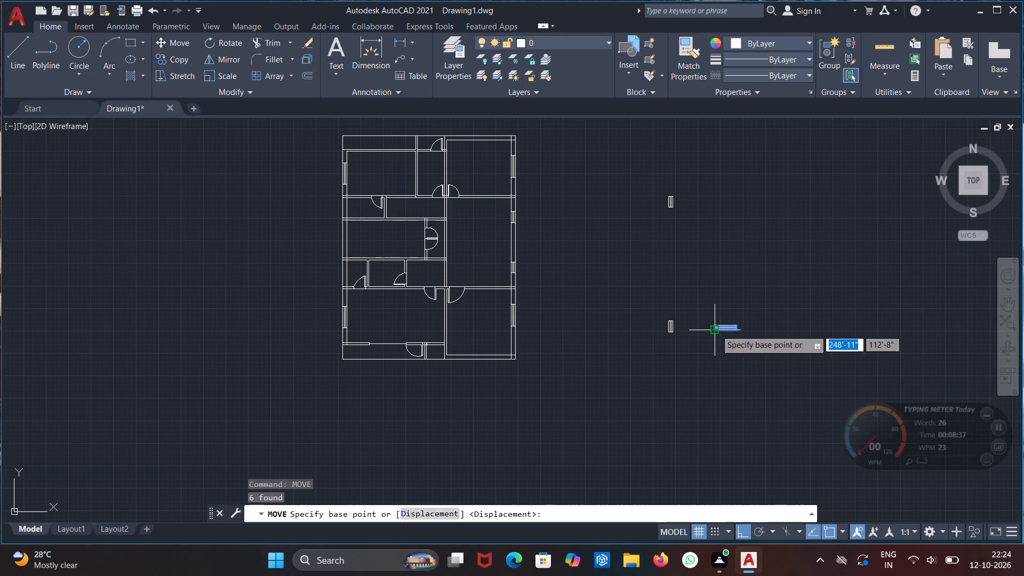
{"action": "left_click", "coordinate": [716, 330]}
{"action": "left_click", "coordinate": [468, 413]}
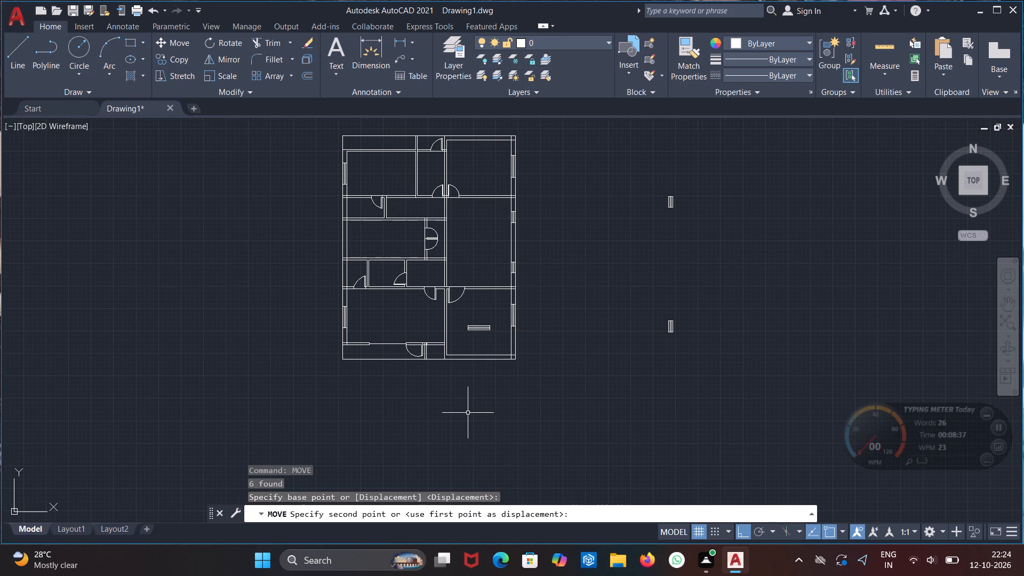
Move the window symbol from the lower-right room into the bottom exterior wall, aligning its end with the outer right corner.
{"action": "scroll", "coordinate": [454, 333], "scroll_direction": "up", "scroll_amount": 3}
{"action": "left_click_drag", "start_coordinate": [488, 282], "coordinate": [519, 327]}
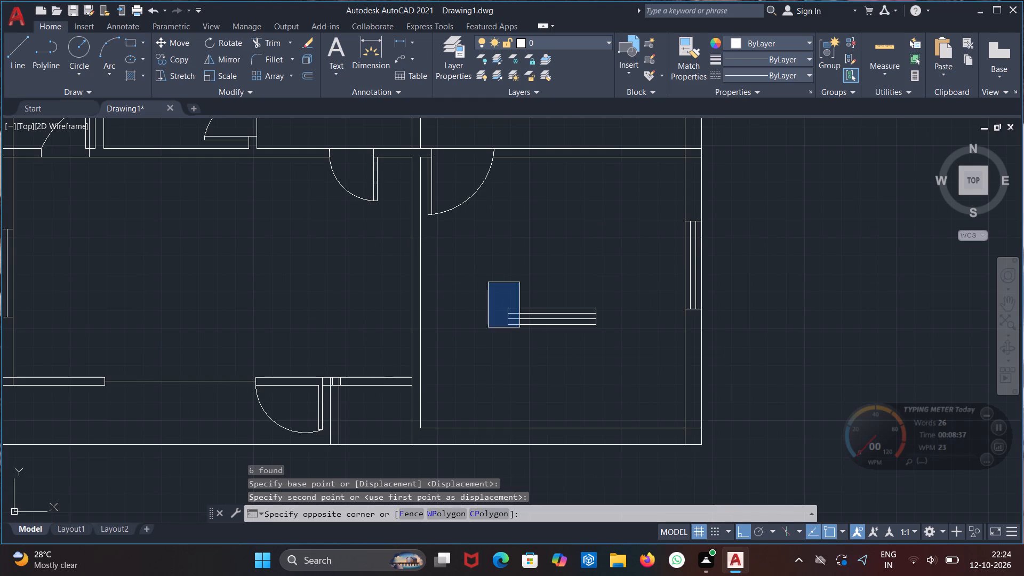
{"action": "left_click", "coordinate": [668, 385]}
{"action": "type", "text": "mo"}
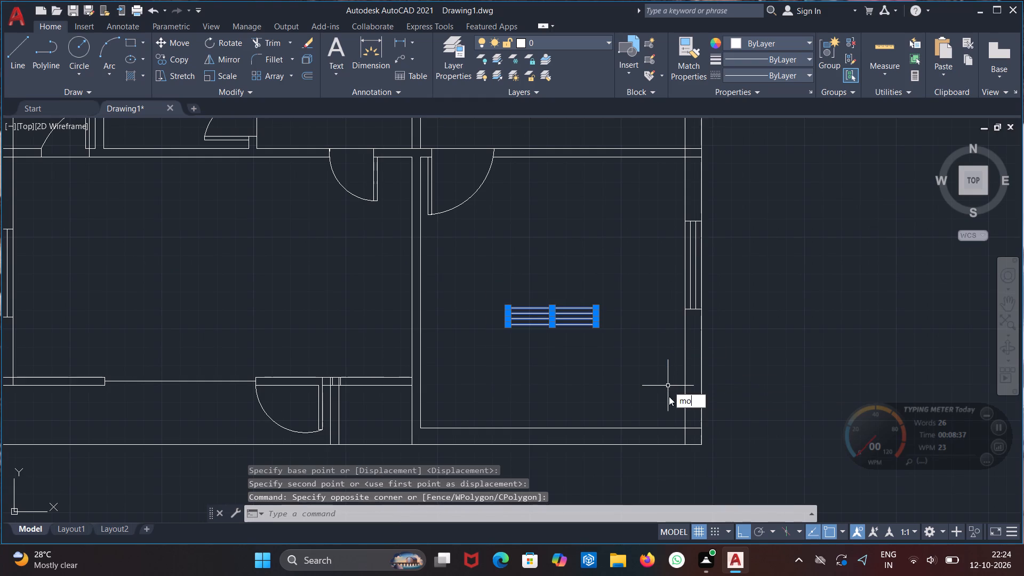
{"action": "left_click", "coordinate": [687, 423]}
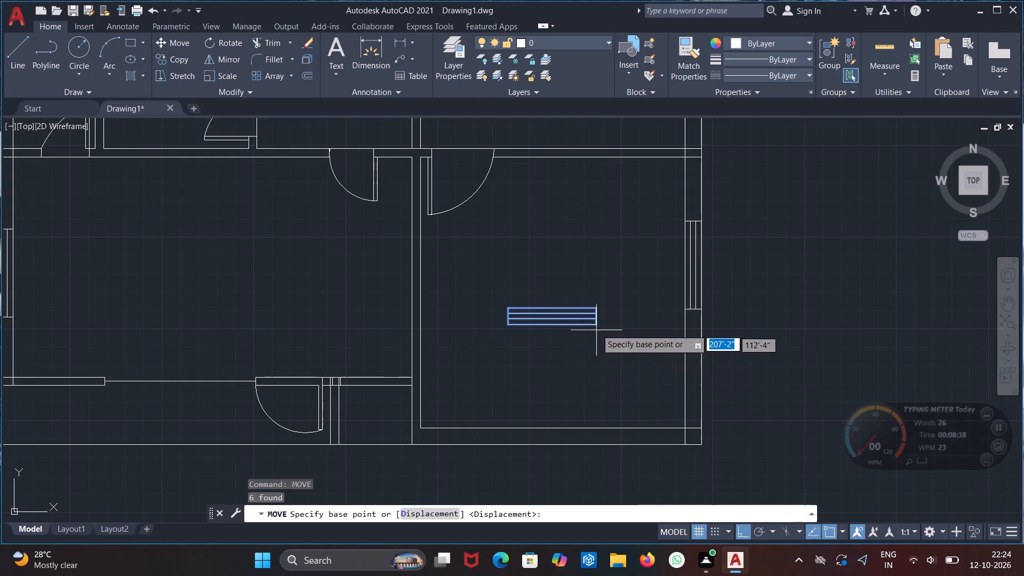
{"action": "left_click", "coordinate": [597, 327]}
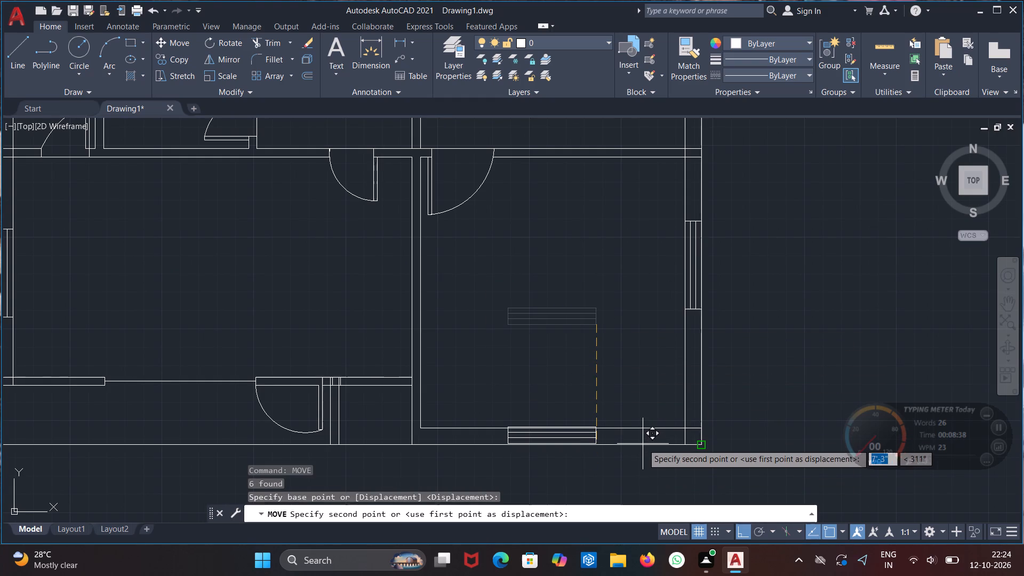
{"action": "left_click", "coordinate": [643, 444]}
Move the window symbol along the bottom exterior wall away from the corner, toward the middle of the lower-right room.
{"action": "left_click_drag", "start_coordinate": [580, 399], "coordinate": [629, 443]}
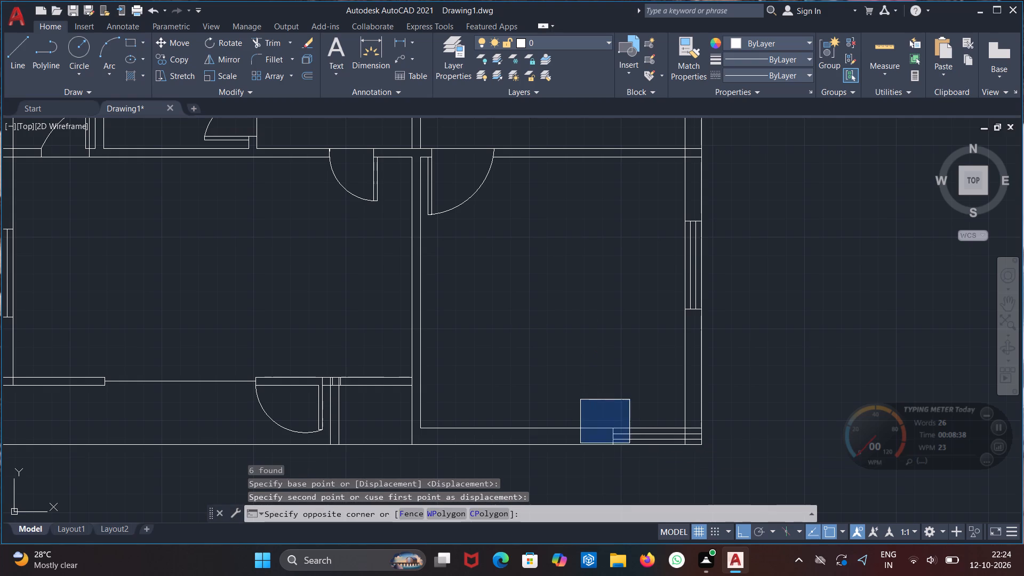
{"action": "left_click", "coordinate": [761, 462]}
{"action": "key", "text": "m"}
{"action": "key", "text": "o"}
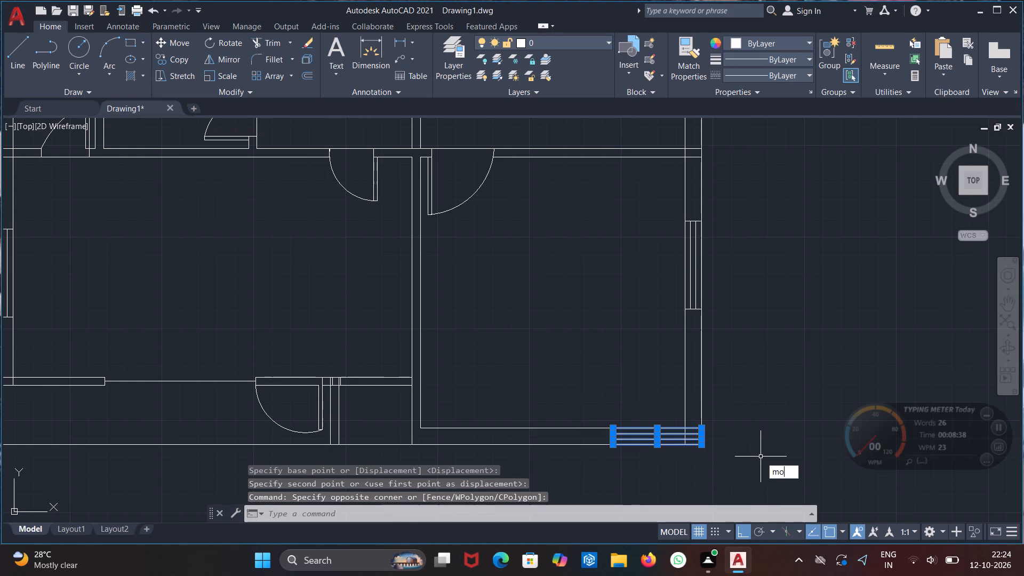
{"action": "left_click", "coordinate": [794, 493]}
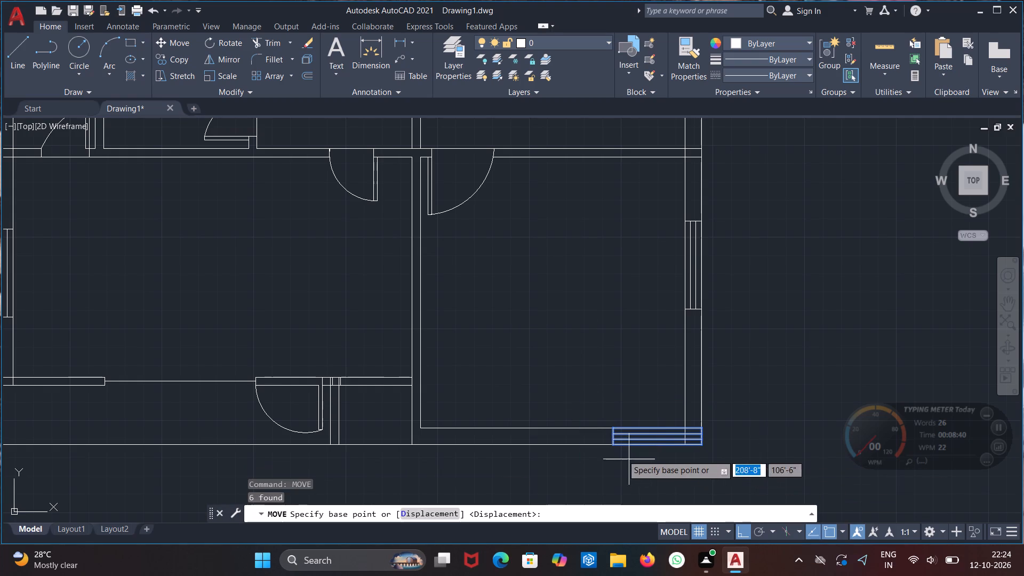
{"action": "left_click", "coordinate": [609, 445]}
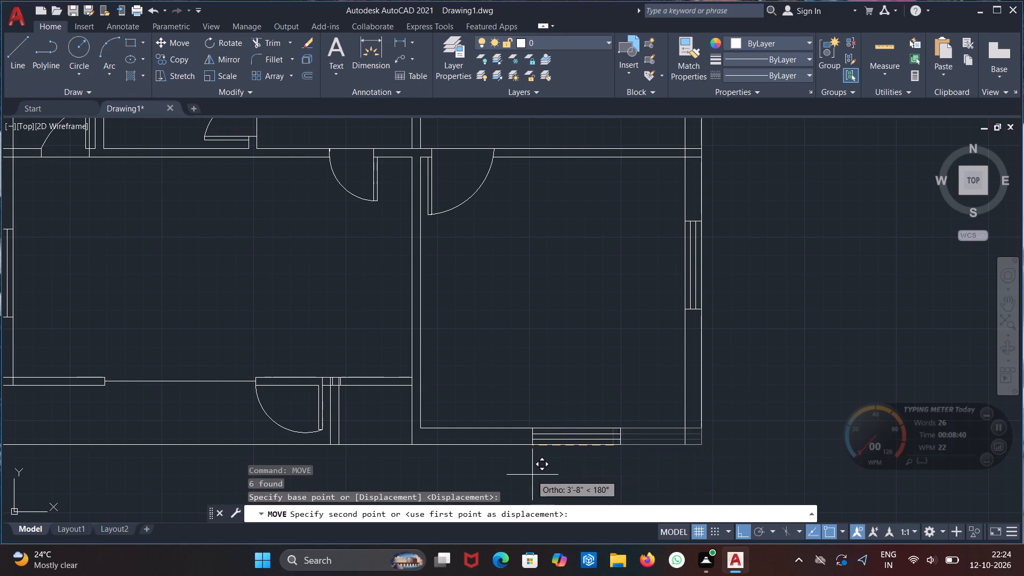
{"action": "left_click", "coordinate": [520, 475]}
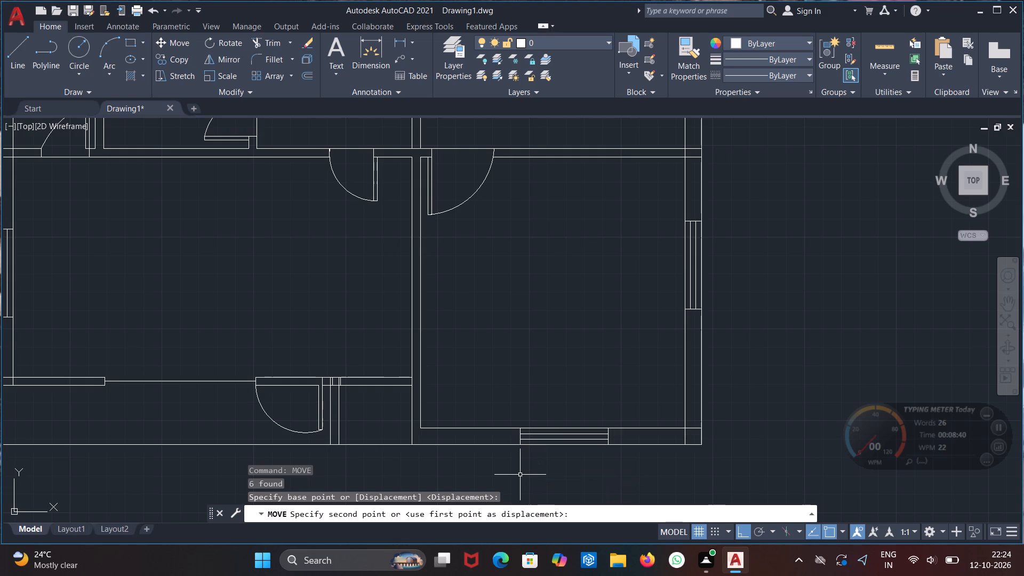
Copy the window symbol from the bottom exterior wall up into the top exterior wall, near the door beside the upper-right room.
{"action": "left_click_drag", "start_coordinate": [482, 403], "coordinate": [501, 420]}
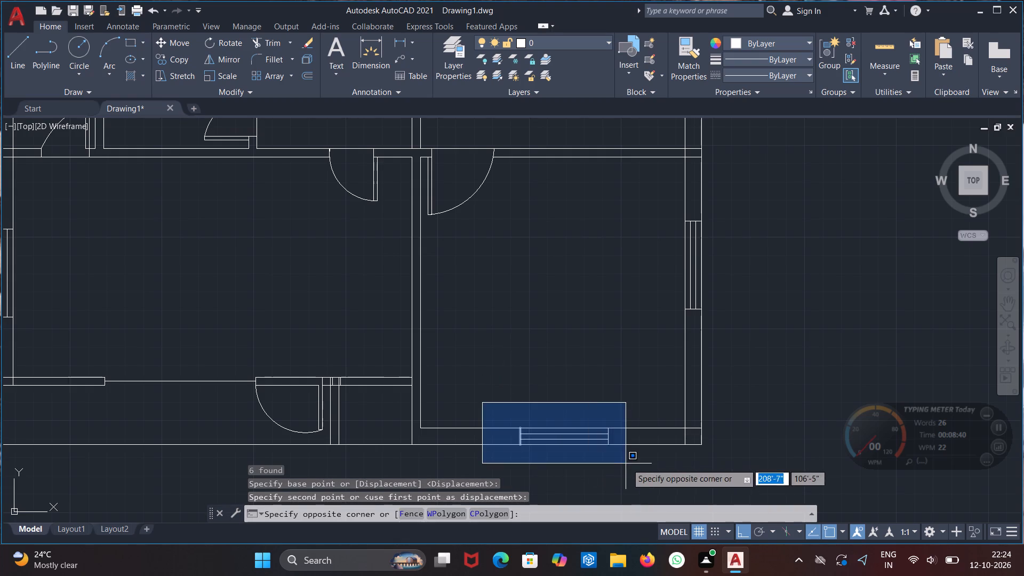
{"action": "left_click", "coordinate": [643, 465]}
{"action": "type", "text": "co"}
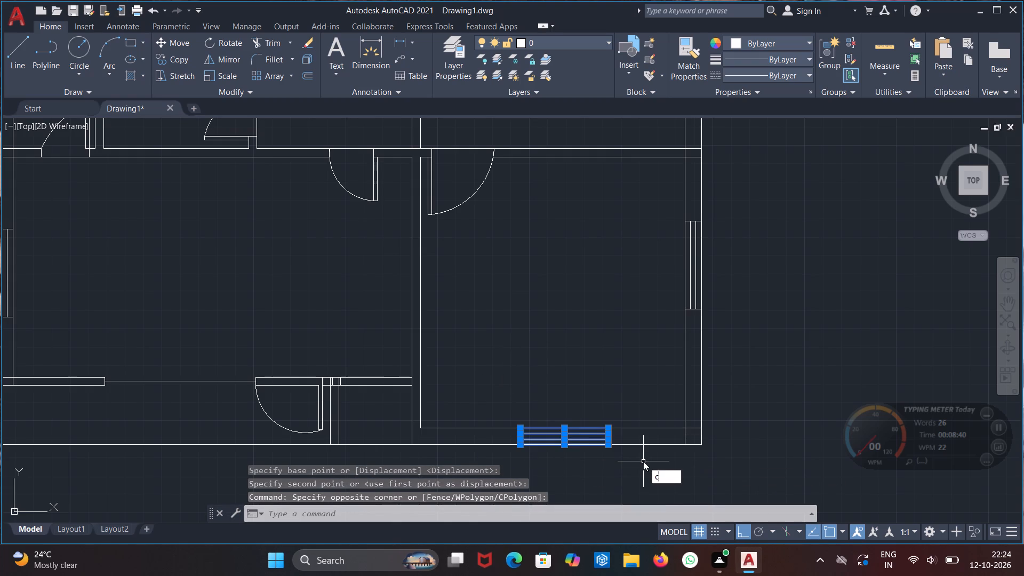
{"action": "left_click", "coordinate": [681, 488]}
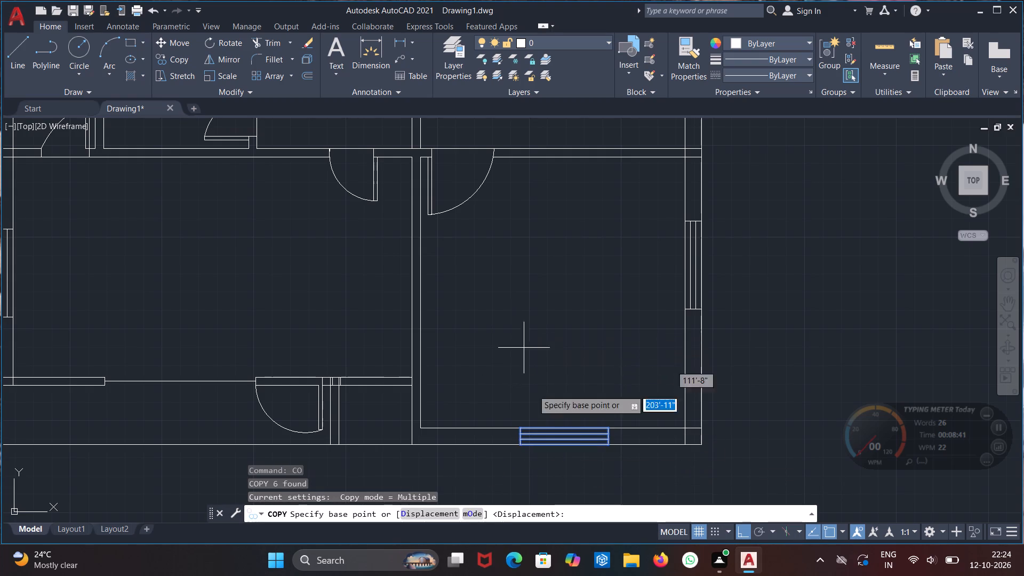
{"action": "left_click_drag", "start_coordinate": [519, 427], "coordinate": [519, 411]}
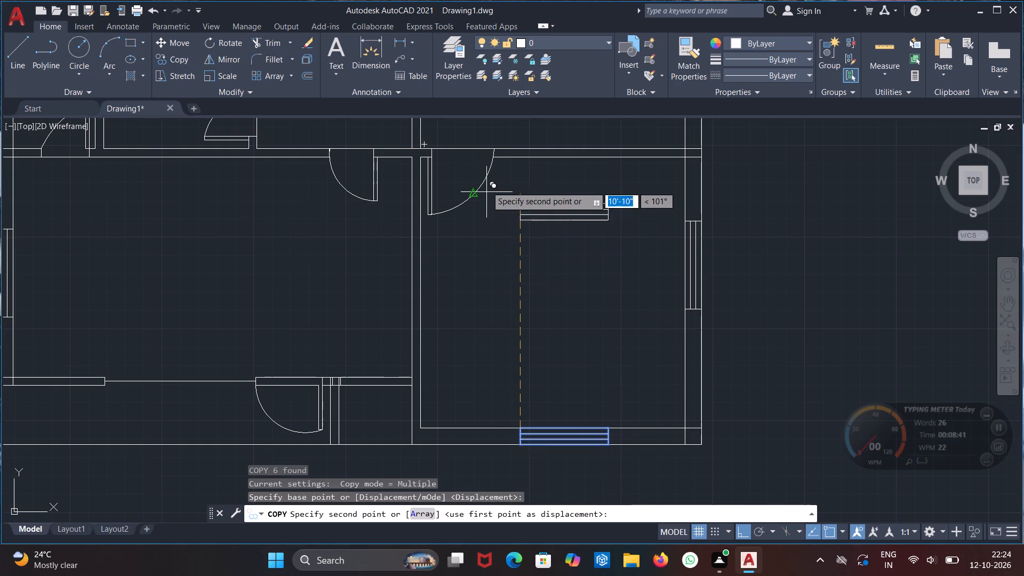
{"action": "middle_click_drag", "start_coordinate": [521, 191], "coordinate": [551, 445]}
{"action": "scroll", "coordinate": [527, 308], "scroll_direction": "down", "scroll_amount": 3}
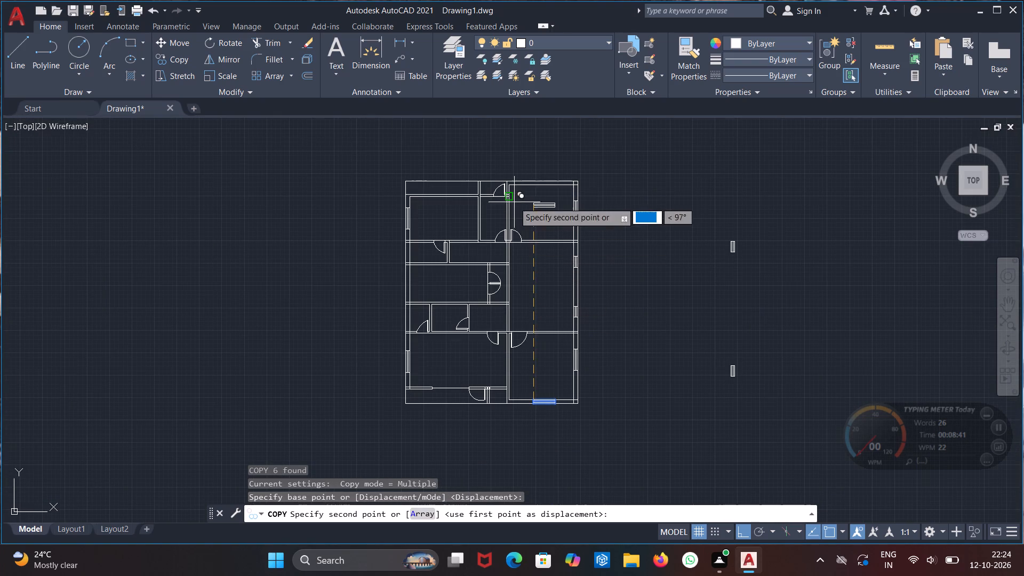
{"action": "scroll", "coordinate": [514, 174], "scroll_direction": "up", "scroll_amount": 4}
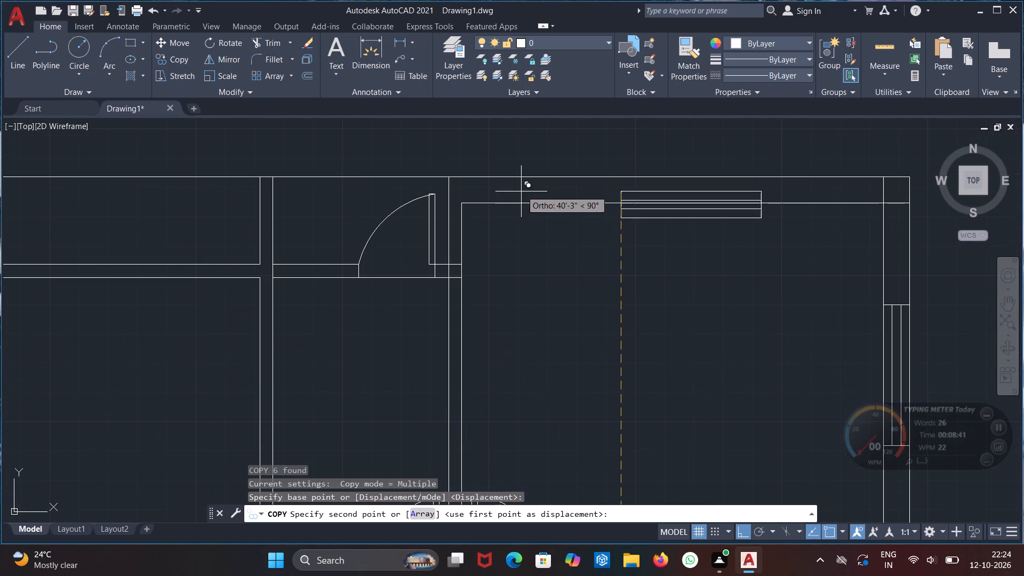
{"action": "left_click", "coordinate": [516, 177]}
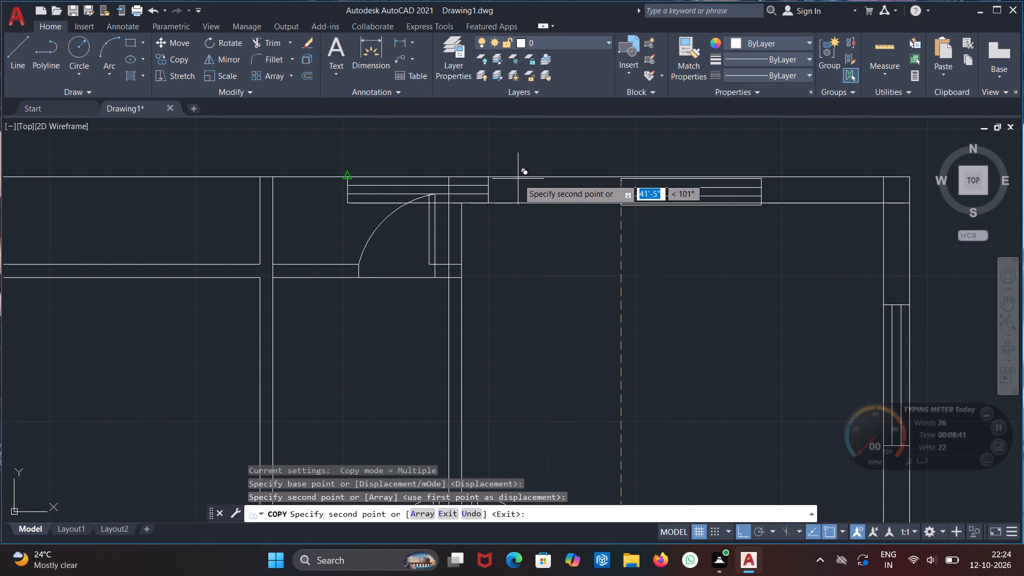
{"action": "left_click", "coordinate": [518, 179]}
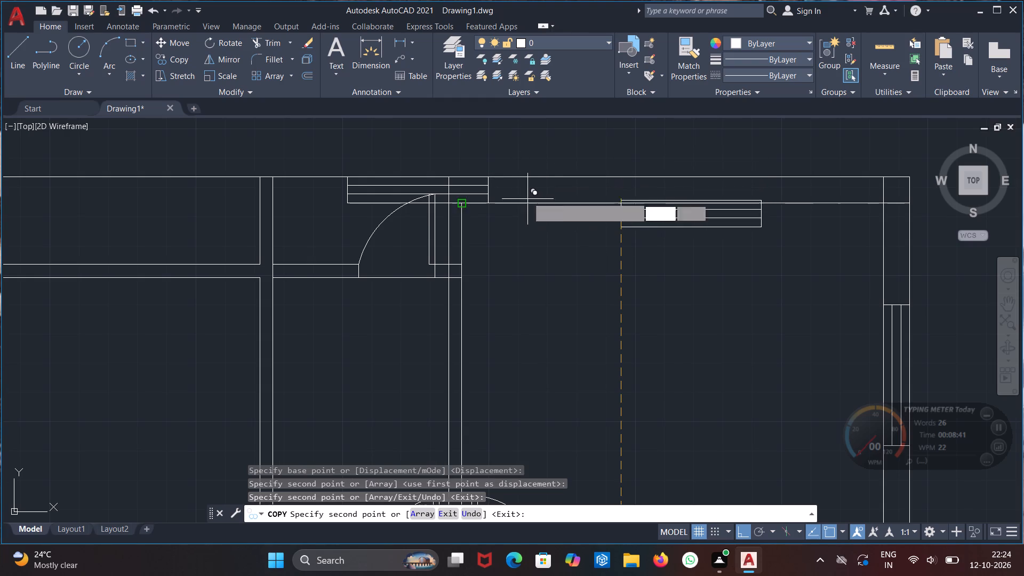
{"action": "key", "text": "Escape"}
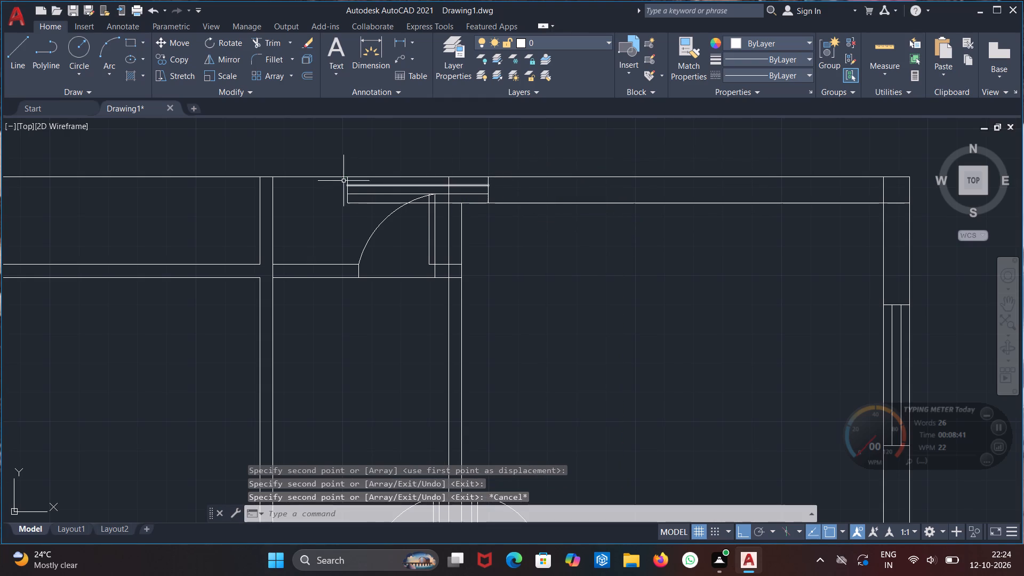
Move the copied window symbol about 7'-6" along the top exterior wall to the middle of the upper-right room.
{"action": "left_click_drag", "start_coordinate": [329, 164], "coordinate": [336, 173]}
{"action": "left_click", "coordinate": [514, 227]}
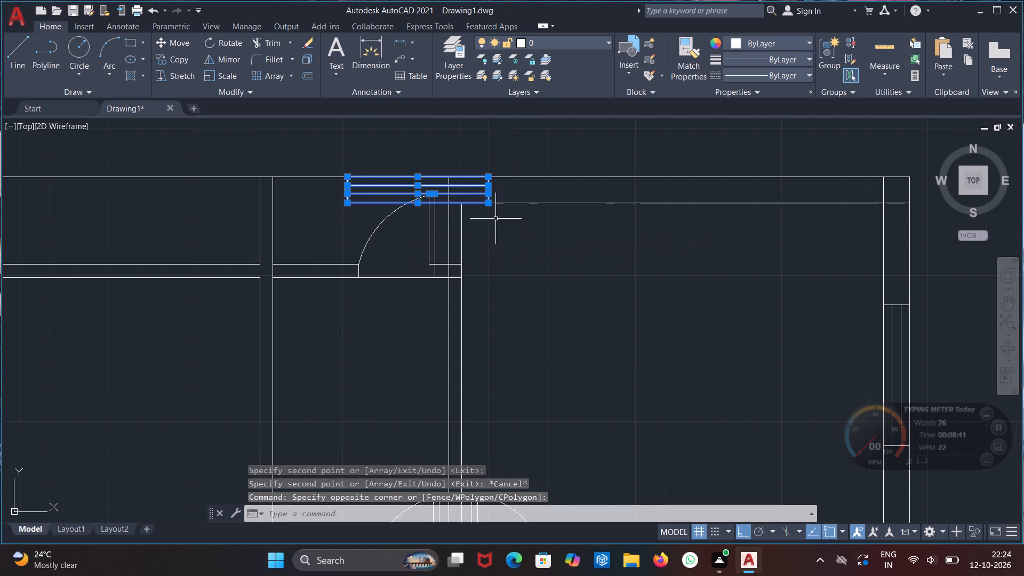
{"action": "type", "text": "mo"}
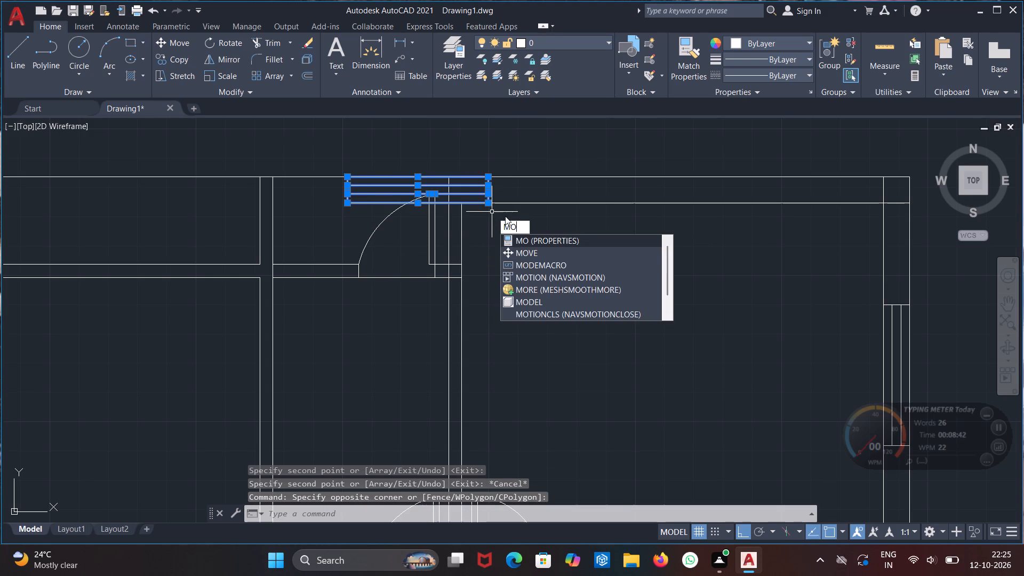
{"action": "left_click_drag", "start_coordinate": [530, 249], "coordinate": [517, 236]}
{"action": "left_click", "coordinate": [488, 207]}
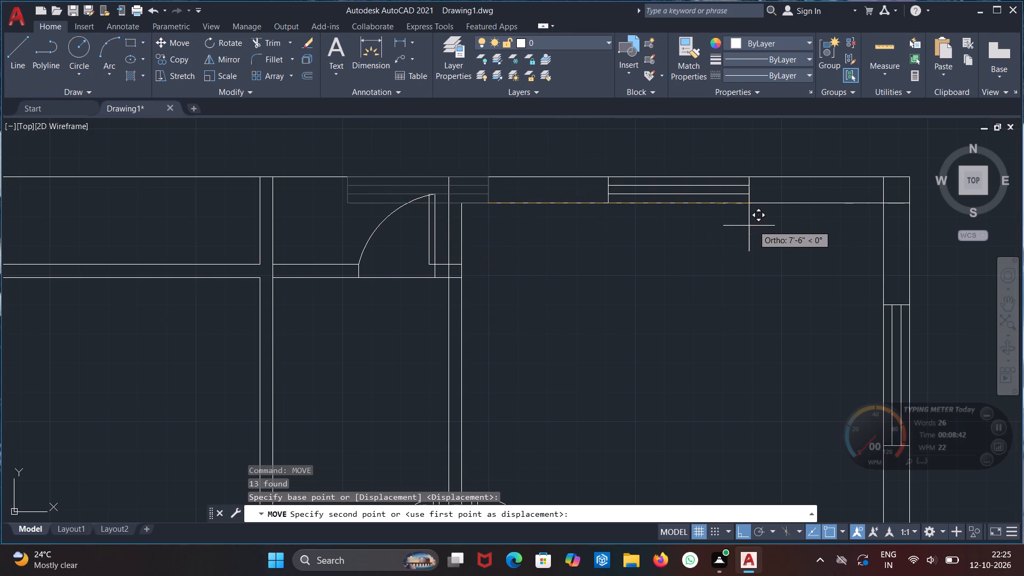
{"action": "left_click", "coordinate": [757, 224]}
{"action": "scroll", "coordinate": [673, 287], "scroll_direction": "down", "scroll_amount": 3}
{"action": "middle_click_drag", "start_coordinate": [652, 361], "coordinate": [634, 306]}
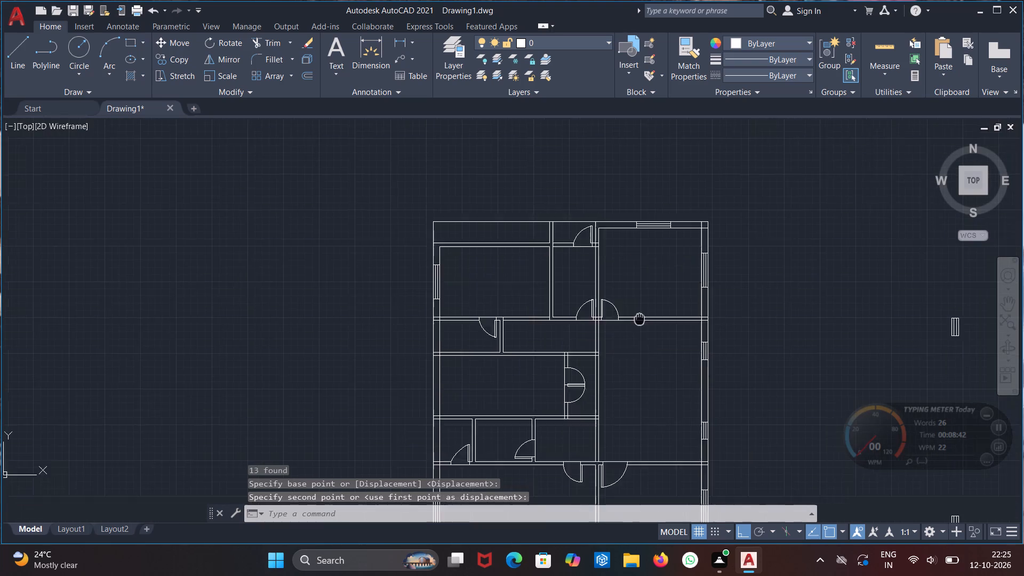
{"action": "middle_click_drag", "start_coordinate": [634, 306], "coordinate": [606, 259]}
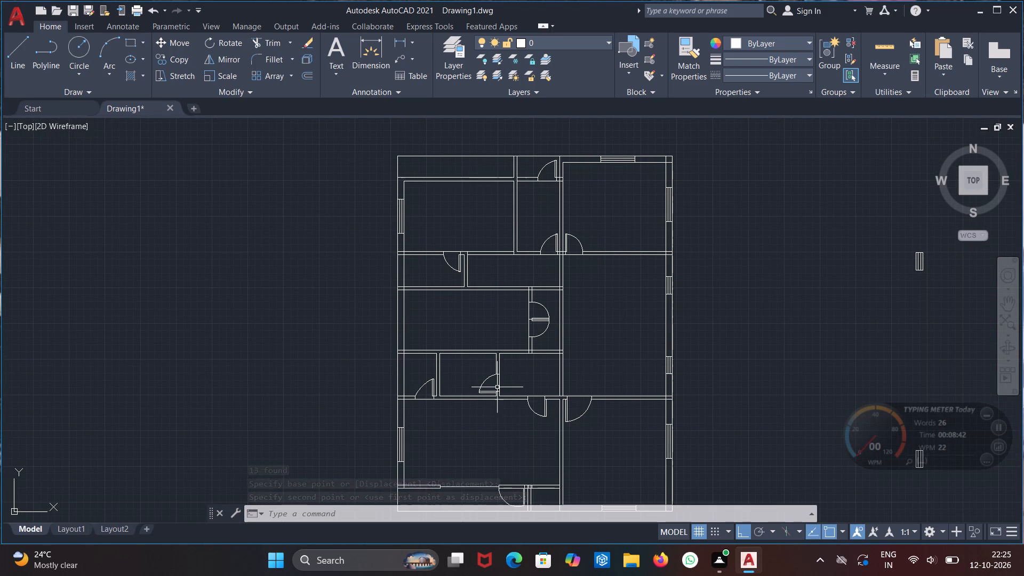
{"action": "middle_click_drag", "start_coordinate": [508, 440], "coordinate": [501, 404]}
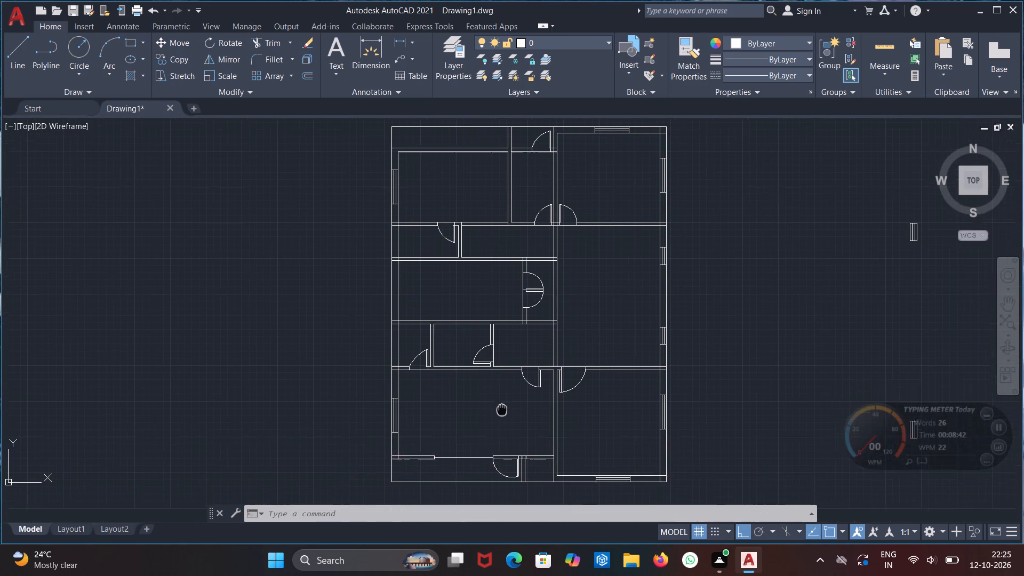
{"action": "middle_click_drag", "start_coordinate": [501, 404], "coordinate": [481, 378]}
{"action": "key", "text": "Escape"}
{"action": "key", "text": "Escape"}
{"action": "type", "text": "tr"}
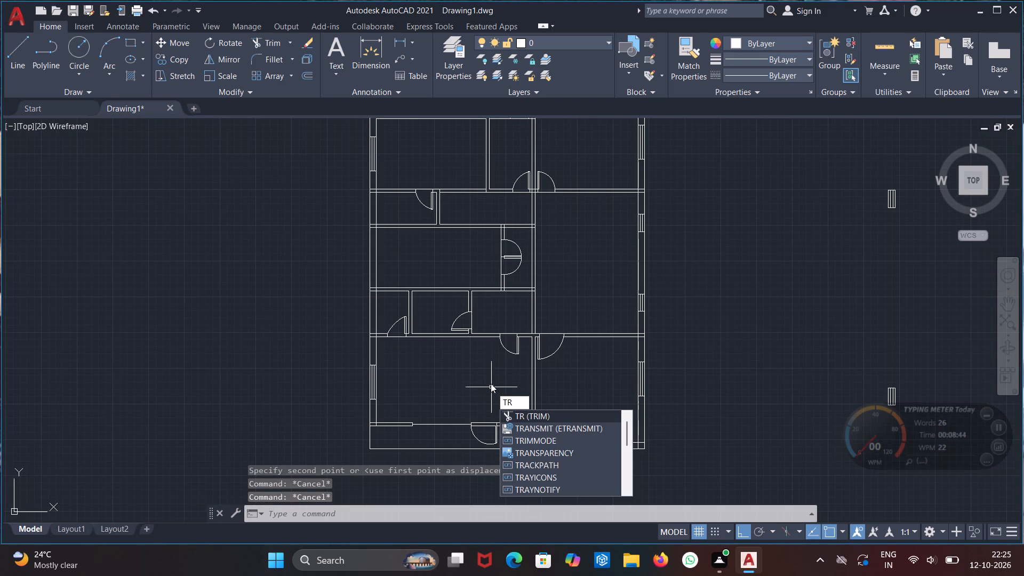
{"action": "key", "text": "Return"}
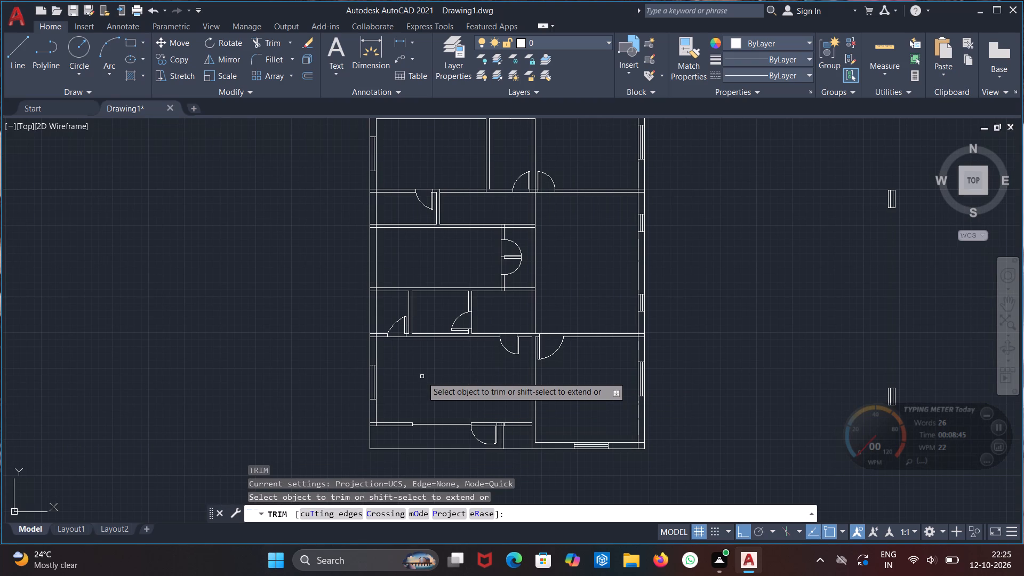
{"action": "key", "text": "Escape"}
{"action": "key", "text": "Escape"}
Draw a vertical line about 2 ft long across the horizontal wall below the upper-left room, just past the door and wall junction.
{"action": "key", "text": "l"}
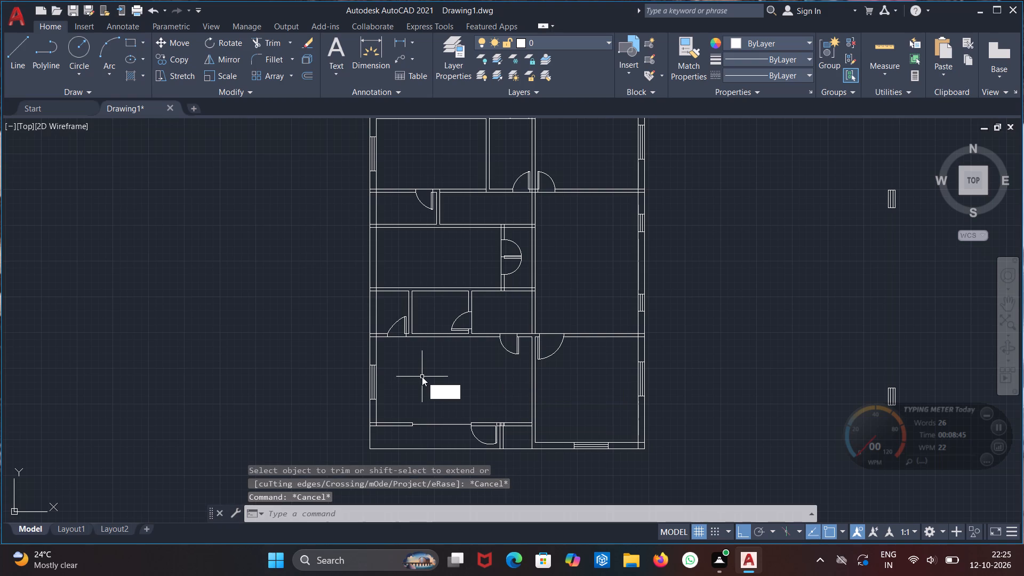
{"action": "key", "text": "Return"}
{"action": "scroll", "coordinate": [439, 161], "scroll_direction": "up", "scroll_amount": 1}
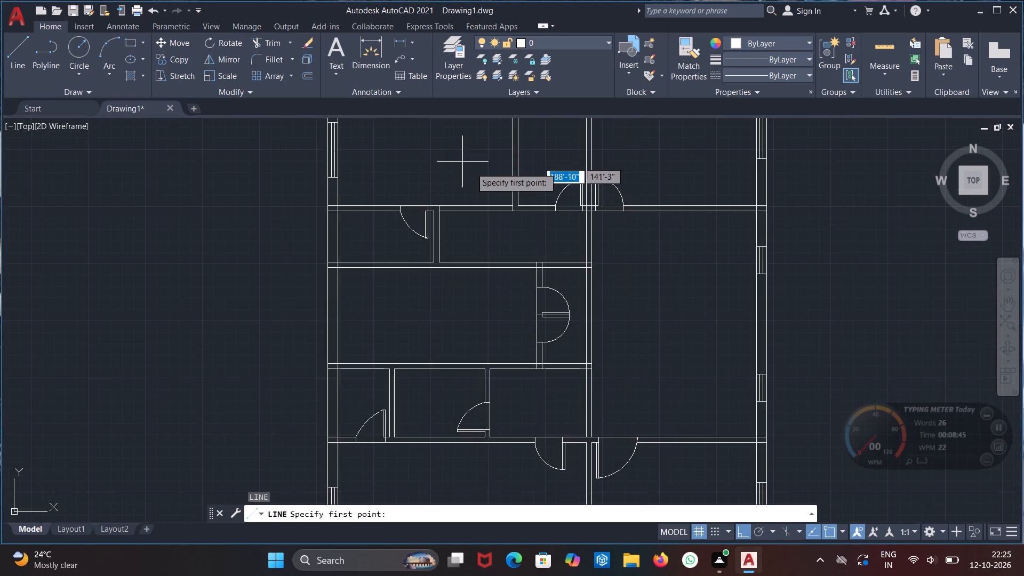
{"action": "scroll", "coordinate": [480, 185], "scroll_direction": "up", "scroll_amount": 3}
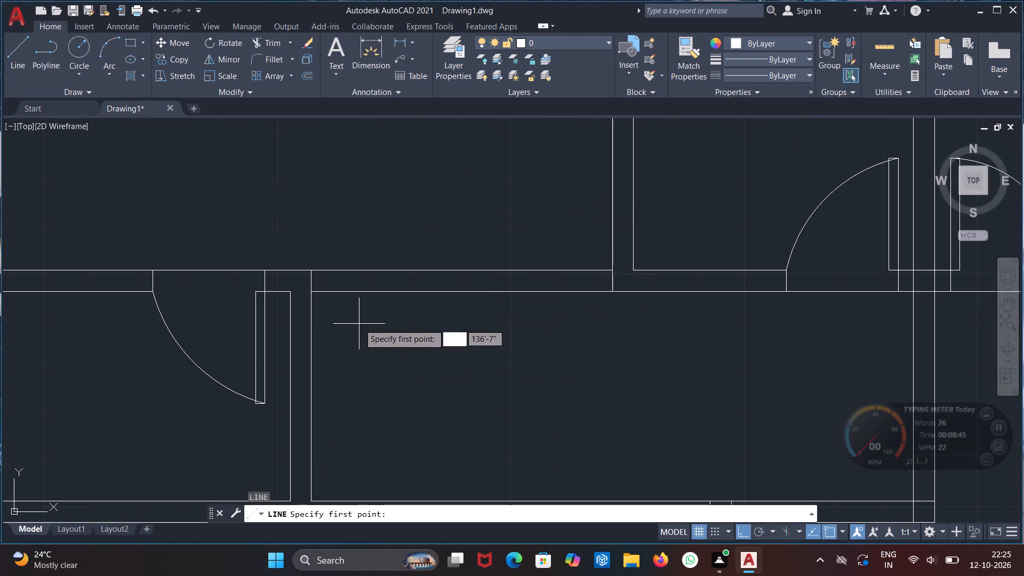
{"action": "left_click_drag", "start_coordinate": [372, 323], "coordinate": [372, 310]}
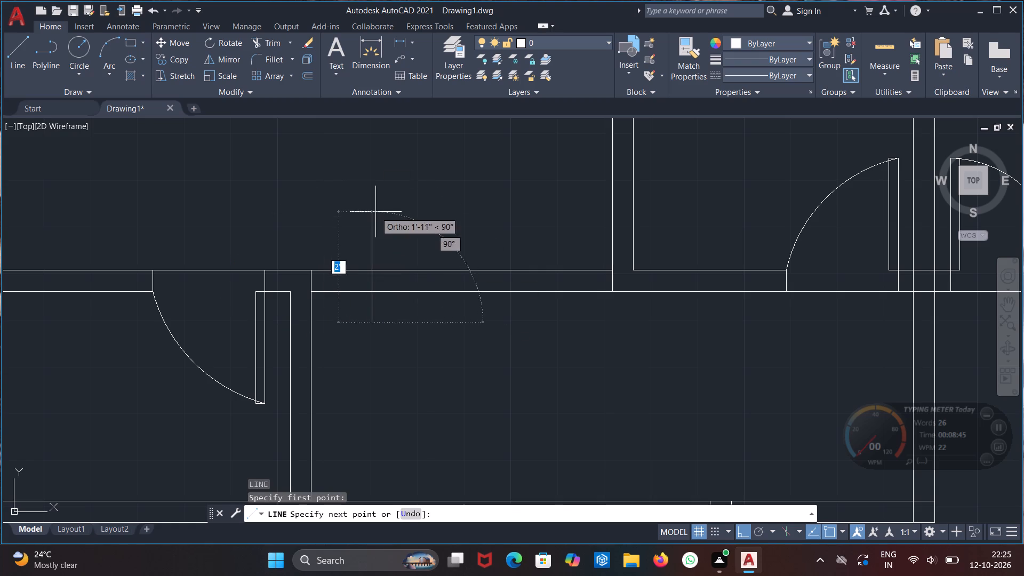
{"action": "left_click", "coordinate": [377, 191]}
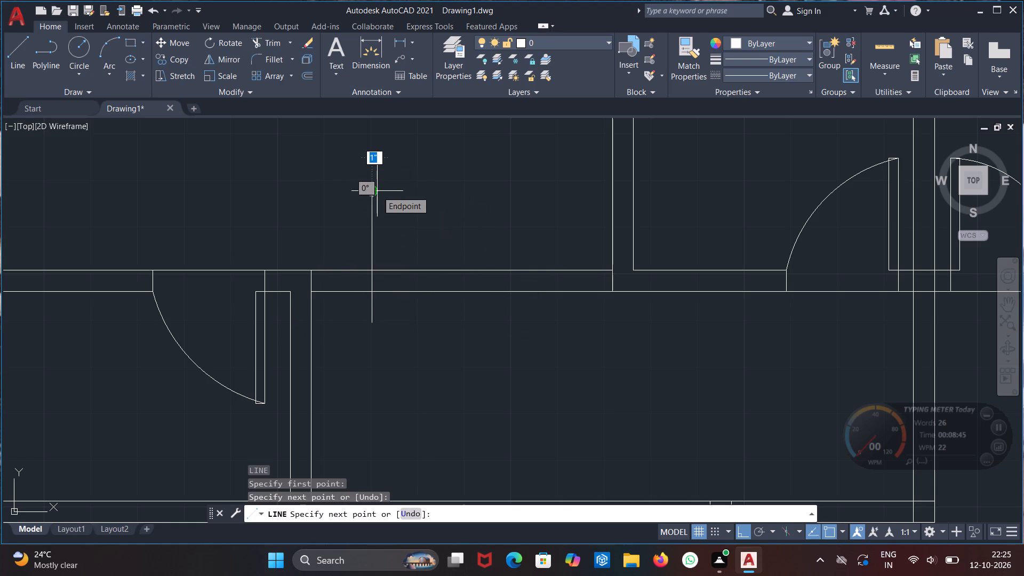
{"action": "key", "text": "Escape"}
Trim away the wall between the new line and the next vertical wall, and trim the line's overhanging ends to the wall thickness.
{"action": "type", "text": "tr"}
{"action": "key", "text": "Return"}
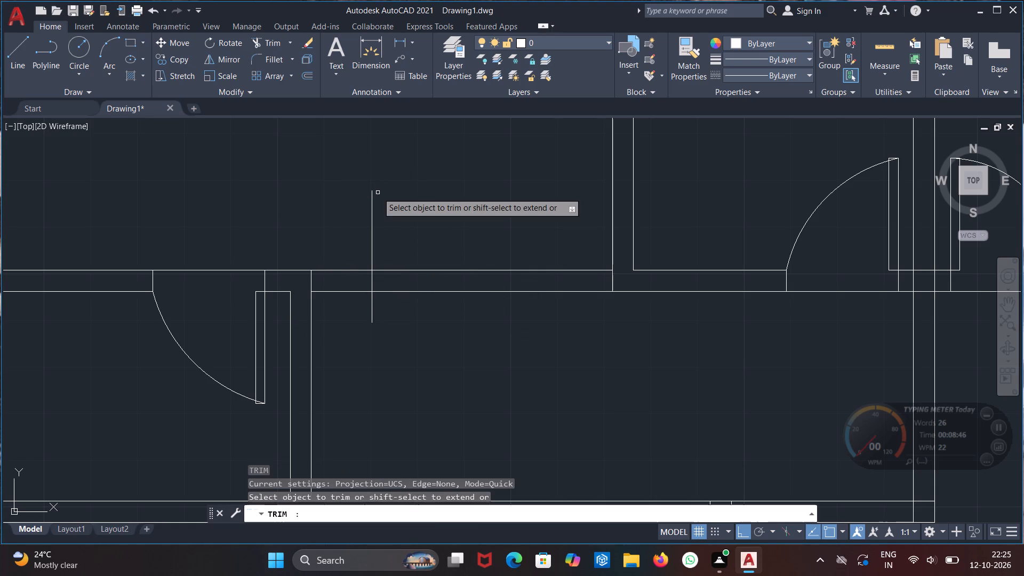
{"action": "left_click_drag", "start_coordinate": [482, 241], "coordinate": [539, 440]}
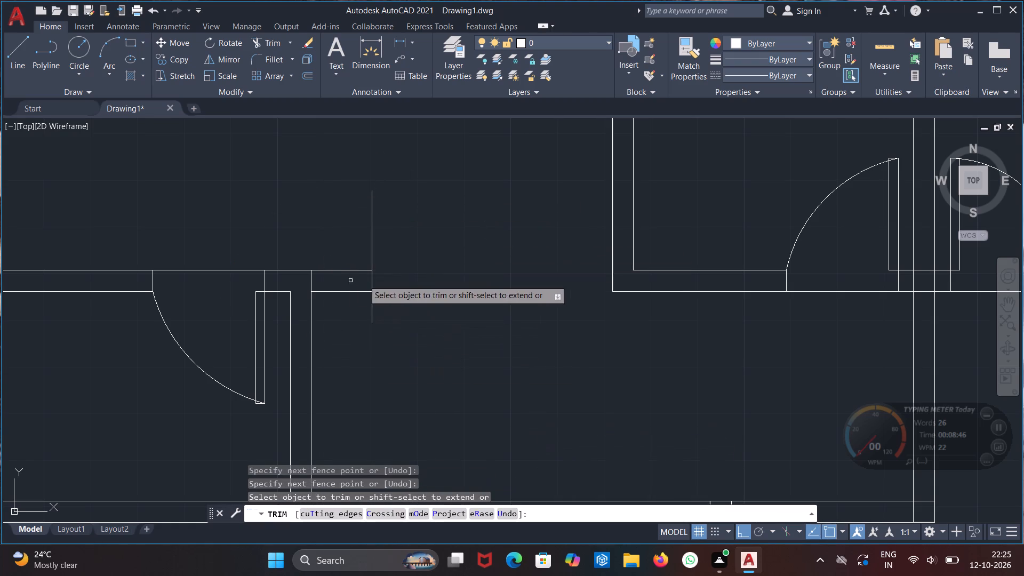
{"action": "left_click", "coordinate": [372, 314]}
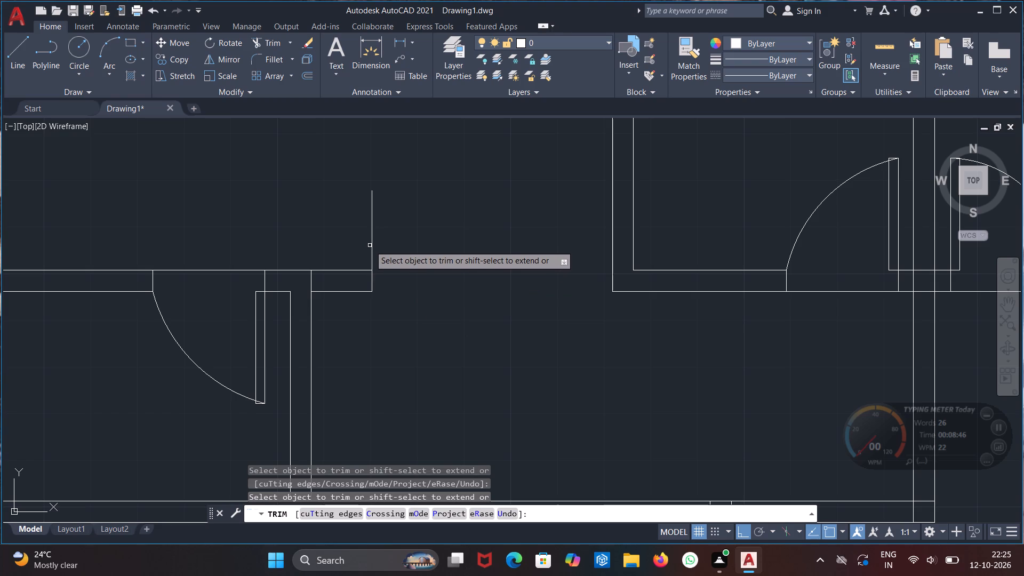
{"action": "left_click", "coordinate": [371, 244]}
{"action": "scroll", "coordinate": [452, 250], "scroll_direction": "down", "scroll_amount": 4}
{"action": "middle_click_drag", "start_coordinate": [453, 269], "coordinate": [426, 226]}
{"action": "key", "text": "Escape"}
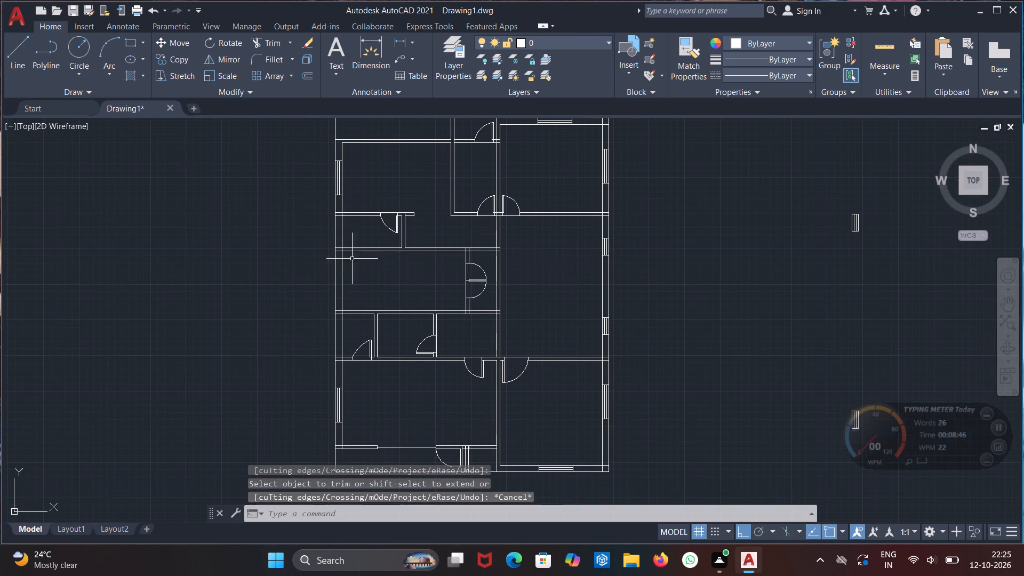
{"action": "key", "text": "Escape"}
Draw two horizontal lines across the left exterior wall at the small room below the upper-left room, marking an opening.
{"action": "scroll", "coordinate": [334, 237], "scroll_direction": "up", "scroll_amount": 1}
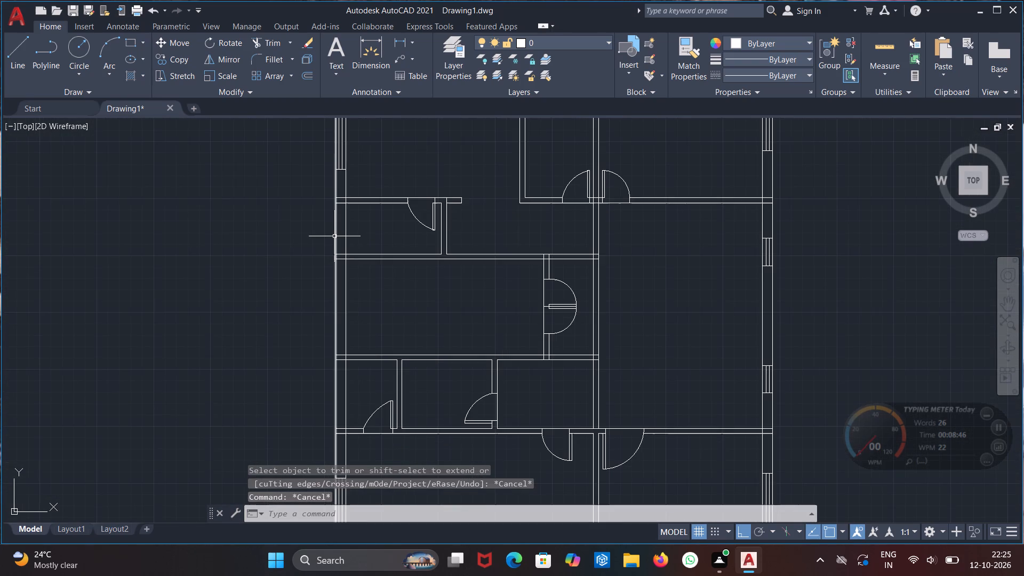
{"action": "scroll", "coordinate": [334, 236], "scroll_direction": "up", "scroll_amount": 2}
{"action": "key", "text": "l"}
{"action": "key", "text": "Return"}
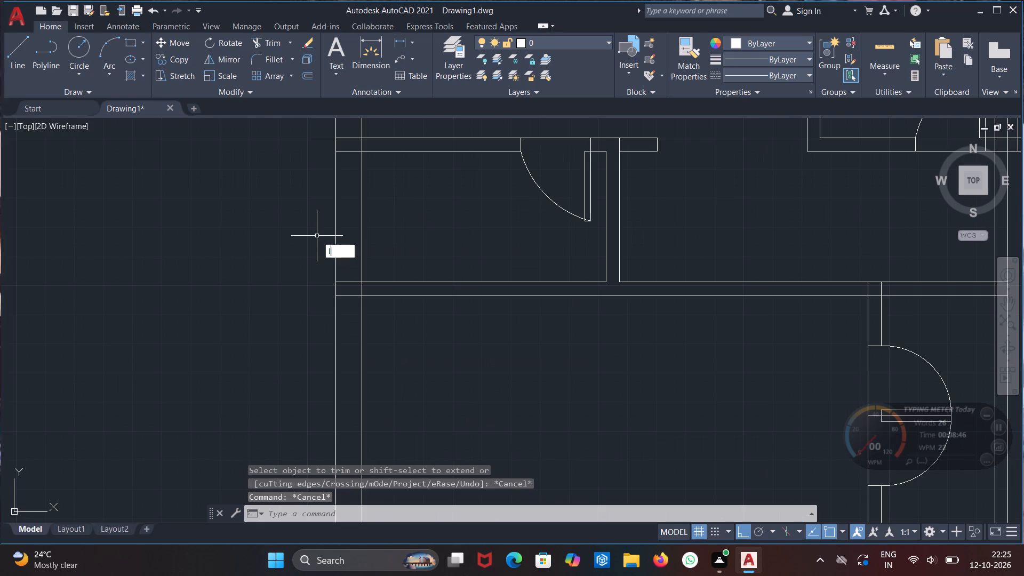
{"action": "scroll", "coordinate": [311, 211], "scroll_direction": "up", "scroll_amount": 2}
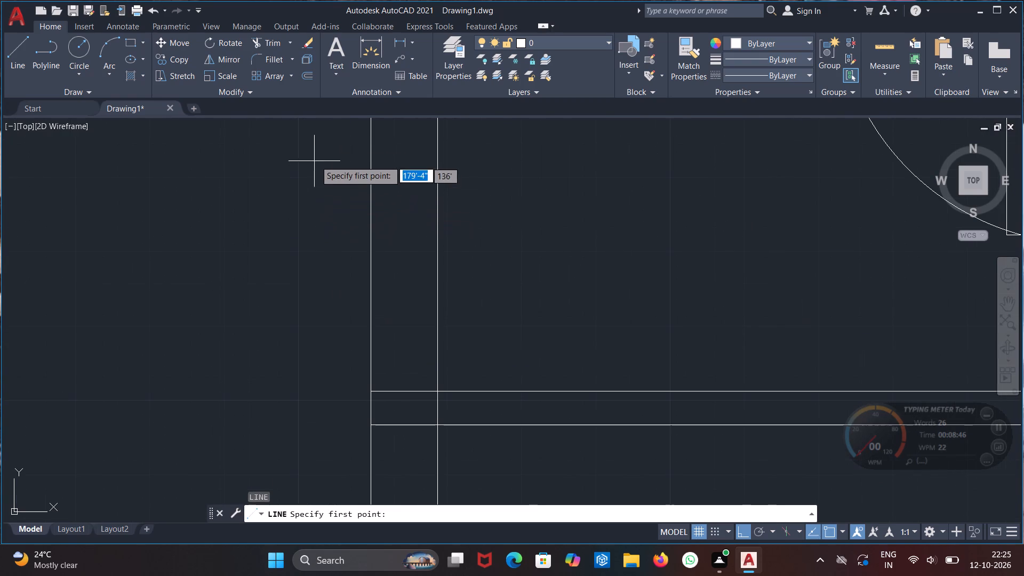
{"action": "scroll", "coordinate": [424, 201], "scroll_direction": "down", "scroll_amount": 2}
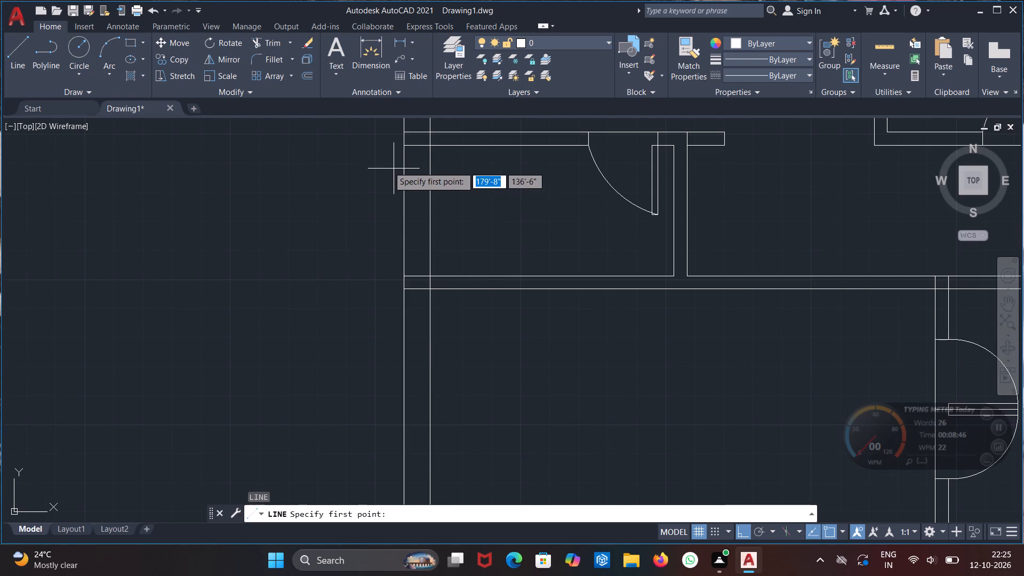
{"action": "left_click_drag", "start_coordinate": [363, 172], "coordinate": [377, 170]}
{"action": "left_click", "coordinate": [490, 167]}
{"action": "key", "text": "Escape"}
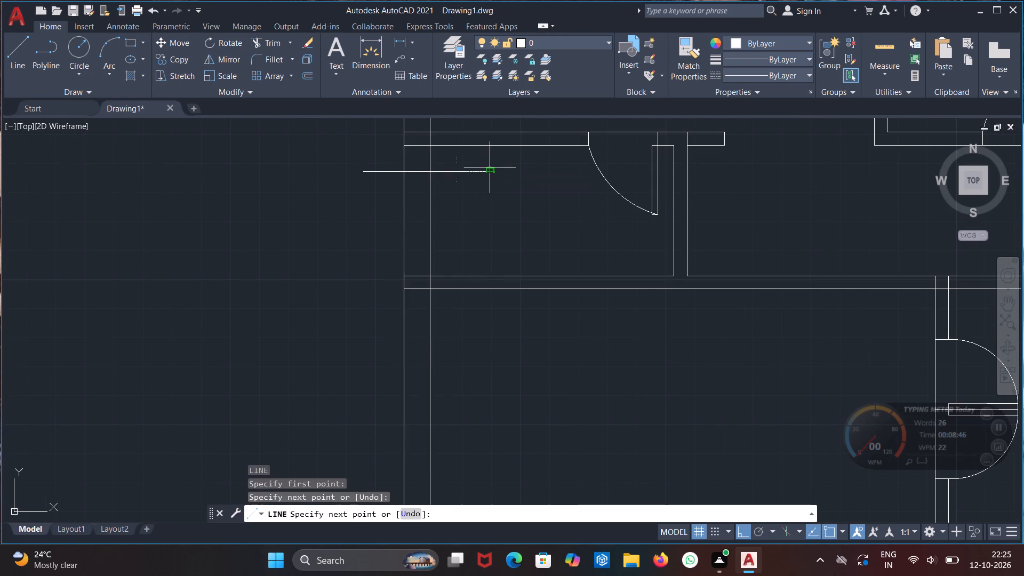
{"action": "key", "text": "l"}
{"action": "key", "text": "Return"}
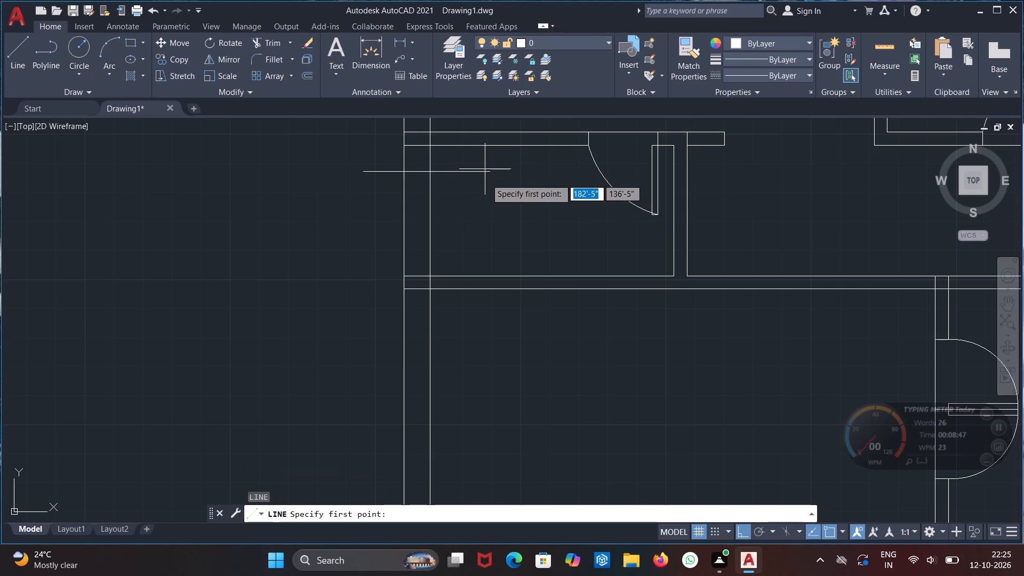
{"action": "left_click_drag", "start_coordinate": [357, 247], "coordinate": [362, 245]}
{"action": "left_click", "coordinate": [494, 240]}
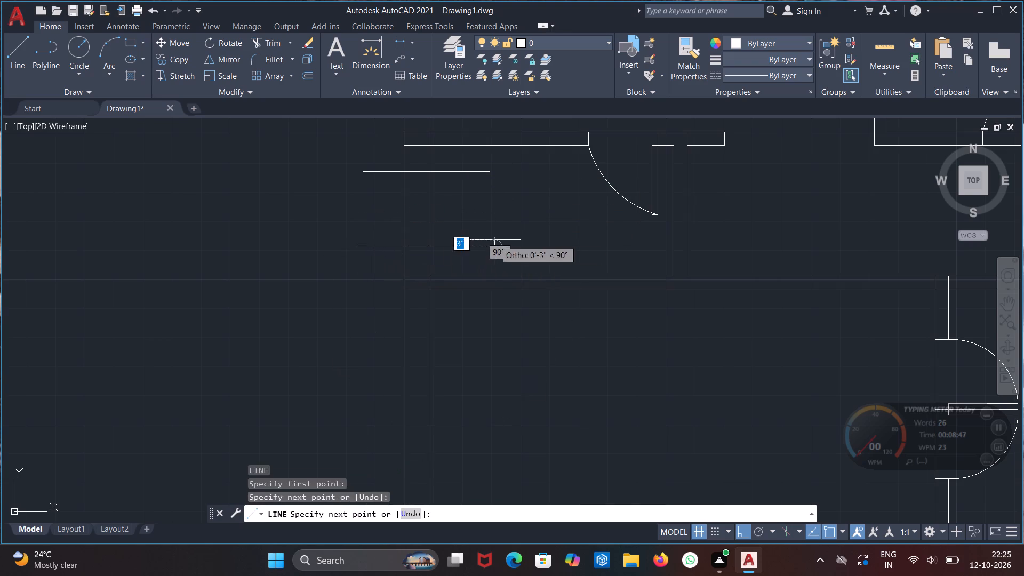
{"action": "key", "text": "Escape"}
Trim out the left exterior wall between the two new horizontal lines, and trim the lines' overhanging ends to the wall thickness.
{"action": "type", "text": "tr"}
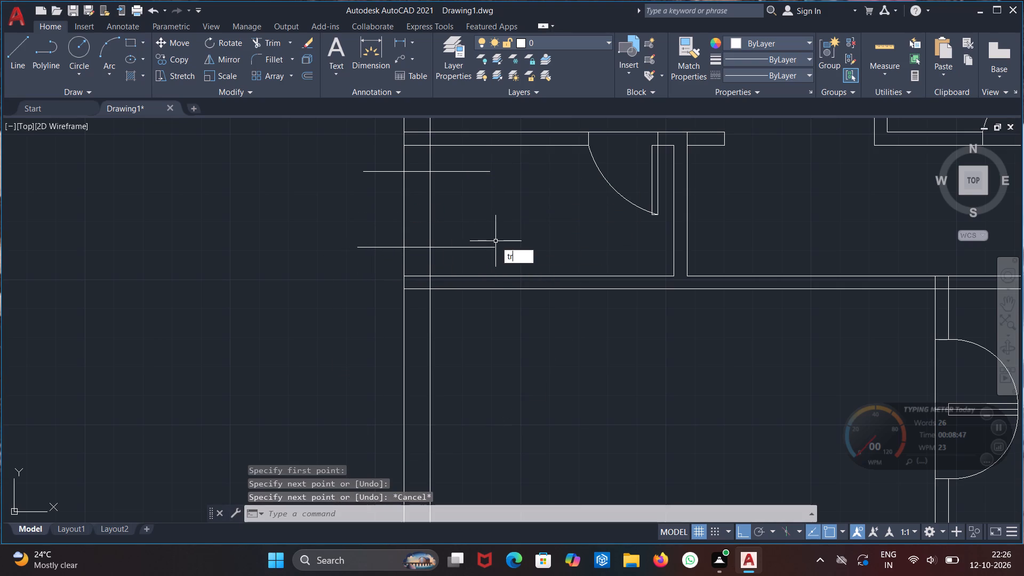
{"action": "key", "text": "Return"}
{"action": "left_click_drag", "start_coordinate": [354, 208], "coordinate": [455, 201]}
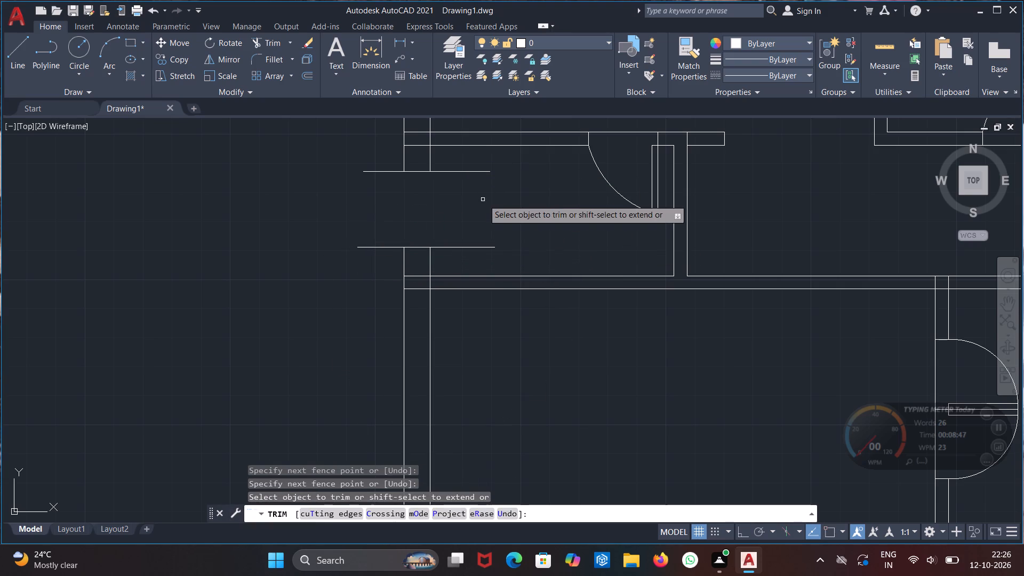
{"action": "left_click_drag", "start_coordinate": [458, 168], "coordinate": [469, 255]}
{"action": "left_click_drag", "start_coordinate": [373, 161], "coordinate": [382, 283]}
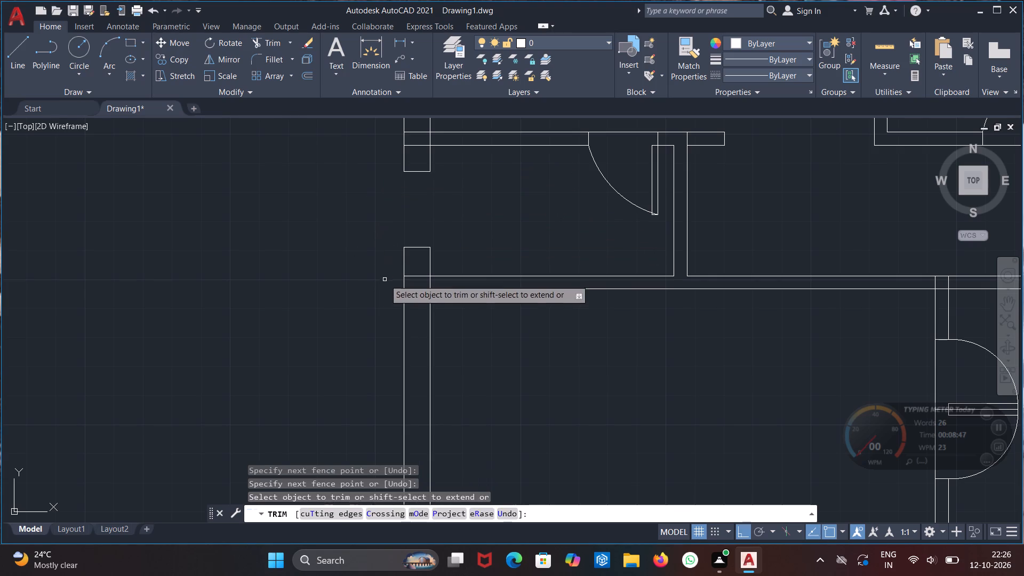
{"action": "key", "text": "Escape"}
Draw a vertical line through the middle of the new exterior wall opening, joining the midpoints of its two end lines.
{"action": "key", "text": "l"}
{"action": "key", "text": "Return"}
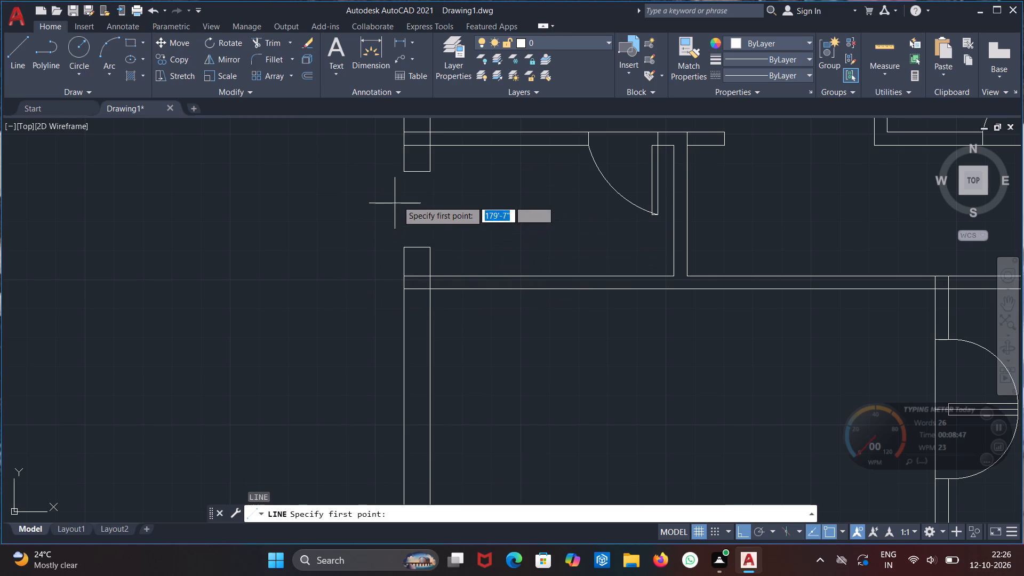
{"action": "left_click", "coordinate": [416, 173]}
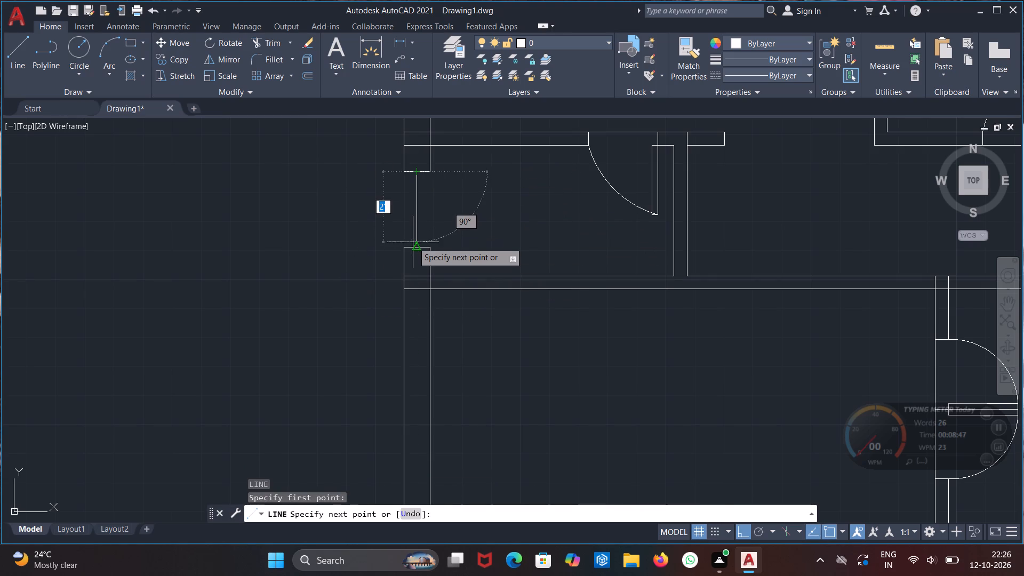
{"action": "left_click", "coordinate": [413, 246]}
{"action": "key", "text": "Escape"}
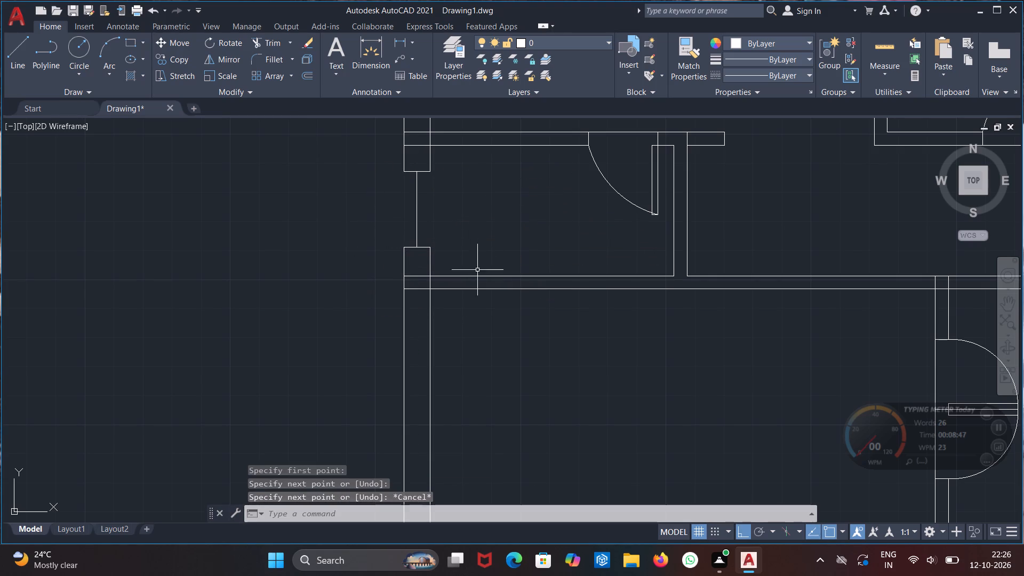
Trim the crossing lines where the horizontal walls above and below the new opening meet the left exterior wall.
{"action": "scroll", "coordinate": [497, 346], "scroll_direction": "down", "scroll_amount": 2}
{"action": "scroll", "coordinate": [473, 293], "scroll_direction": "up", "scroll_amount": 2}
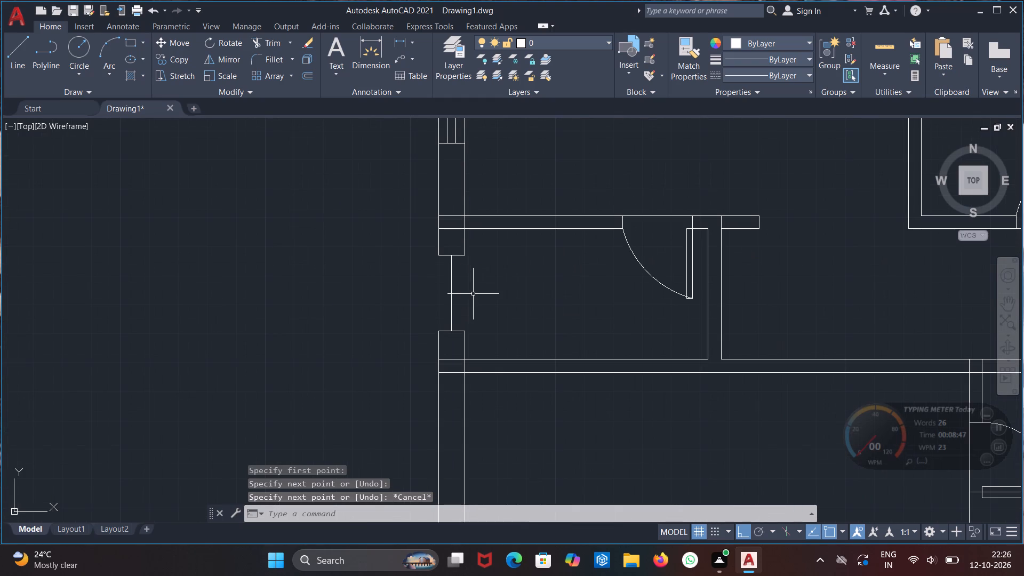
{"action": "key", "text": "Escape"}
{"action": "type", "text": "tr"}
{"action": "key", "text": "Return"}
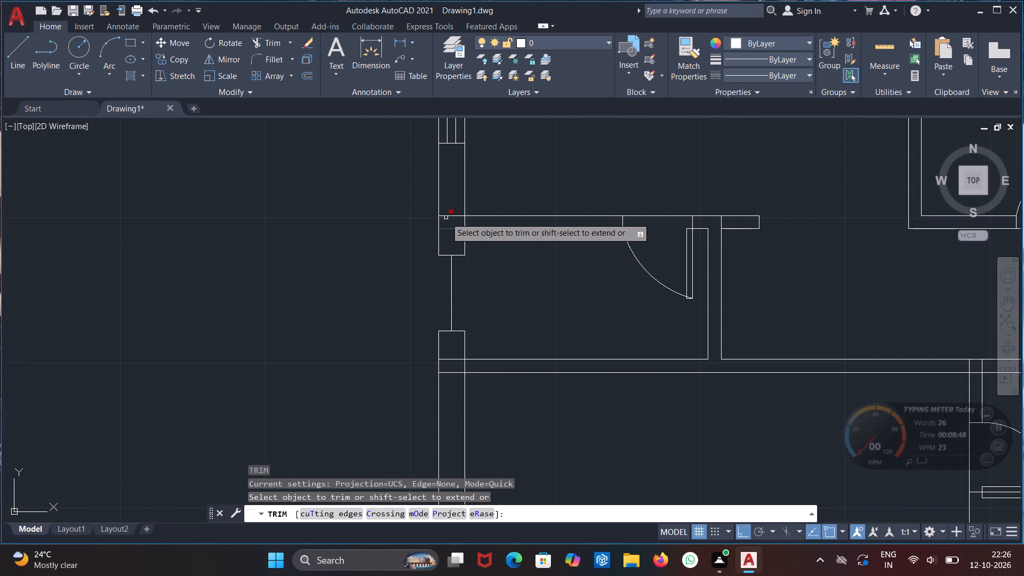
{"action": "left_click", "coordinate": [448, 228]}
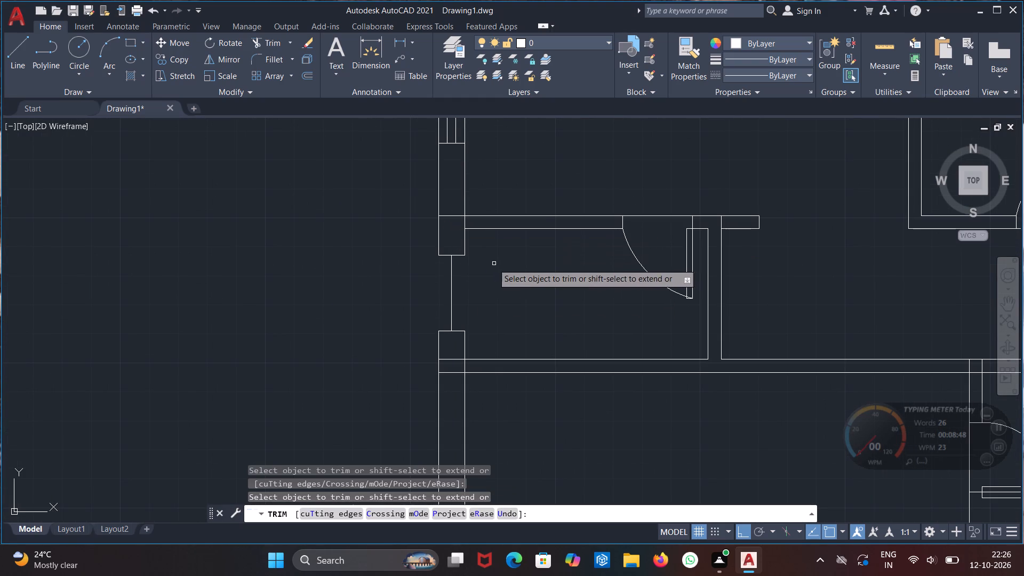
{"action": "scroll", "coordinate": [482, 259], "scroll_direction": "down", "scroll_amount": 1}
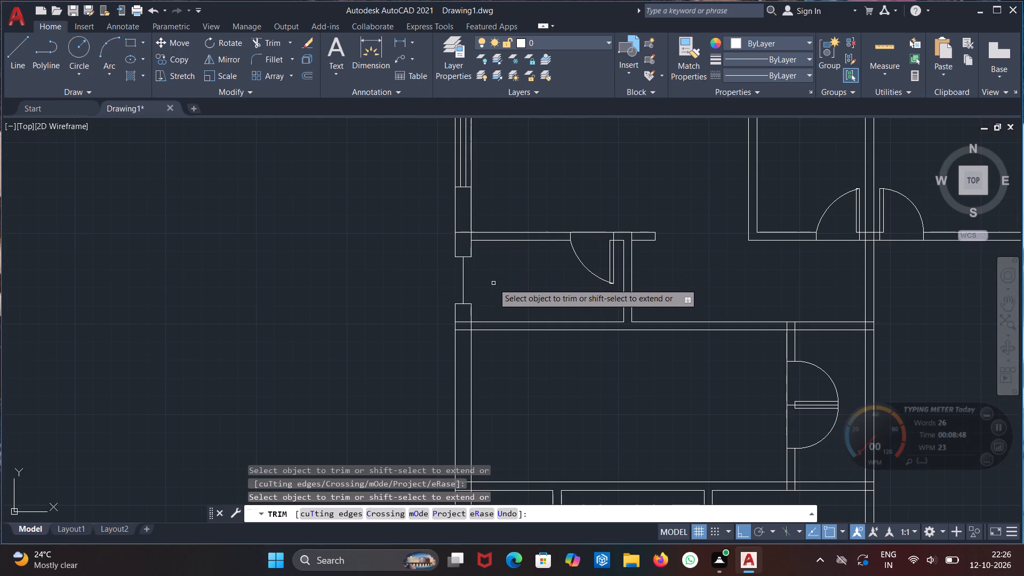
{"action": "left_click", "coordinate": [459, 231]}
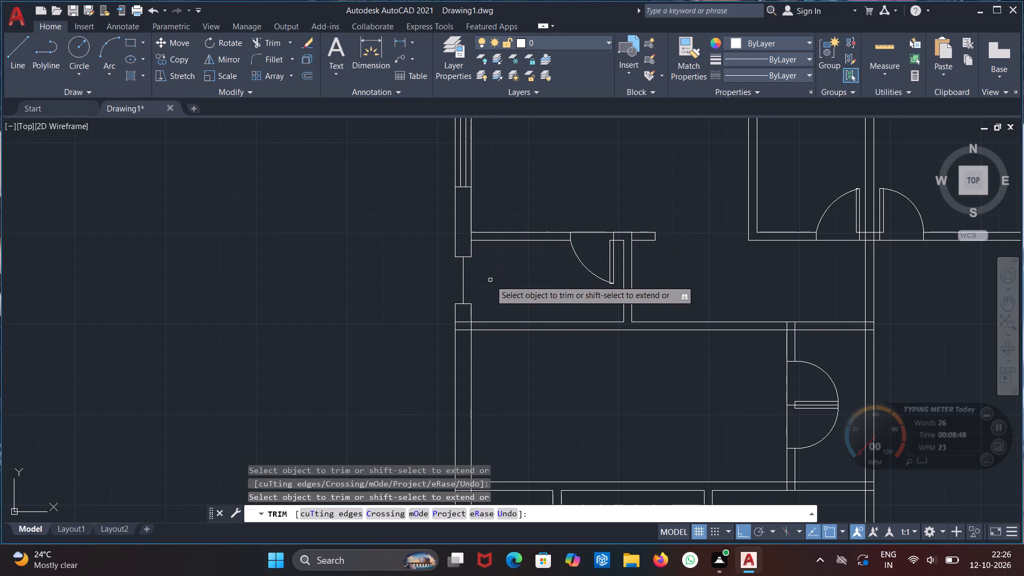
{"action": "left_click", "coordinate": [459, 331]}
{"action": "left_click", "coordinate": [459, 322]}
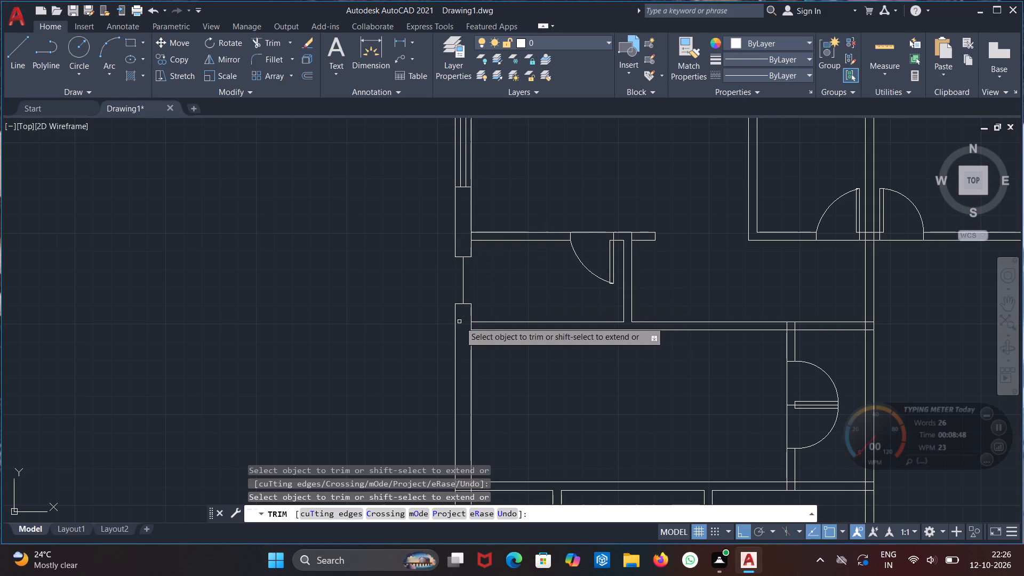
{"action": "left_click", "coordinate": [470, 326]}
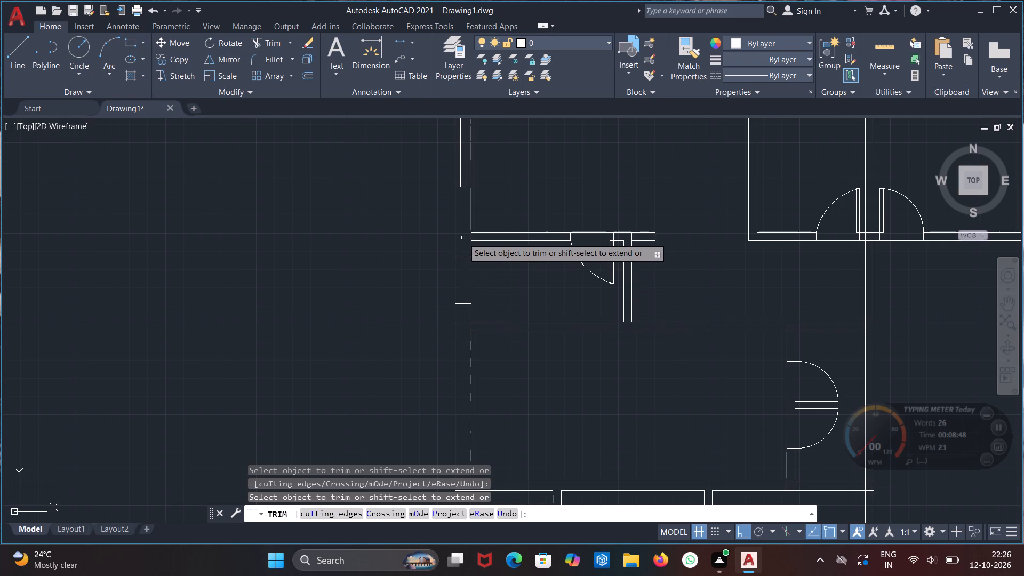
{"action": "left_click", "coordinate": [471, 235]}
{"action": "scroll", "coordinate": [496, 299], "scroll_direction": "down", "scroll_amount": 1}
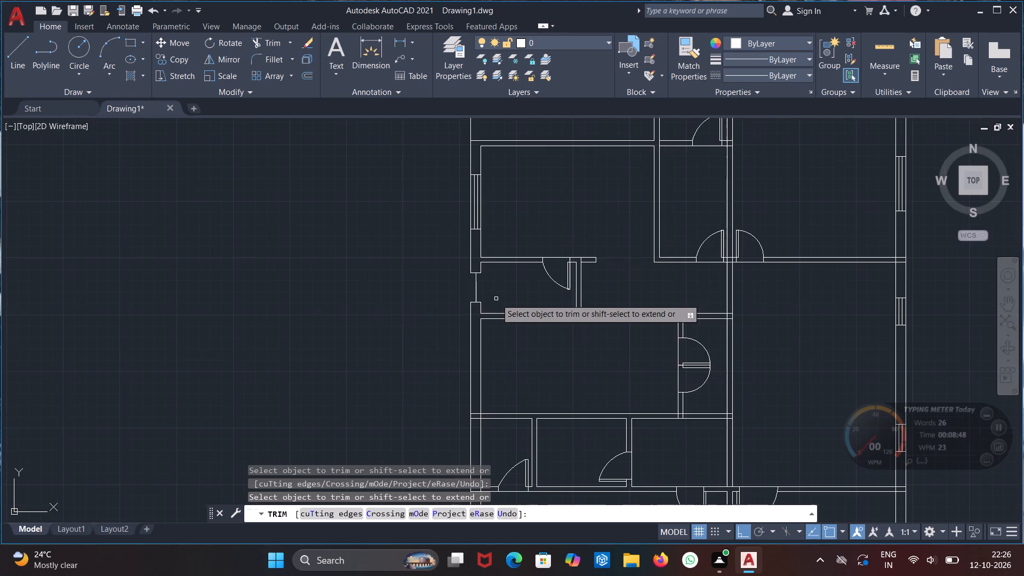
{"action": "middle_click_drag", "start_coordinate": [519, 361], "coordinate": [379, 285]}
{"action": "scroll", "coordinate": [404, 275], "scroll_direction": "down", "scroll_amount": 1}
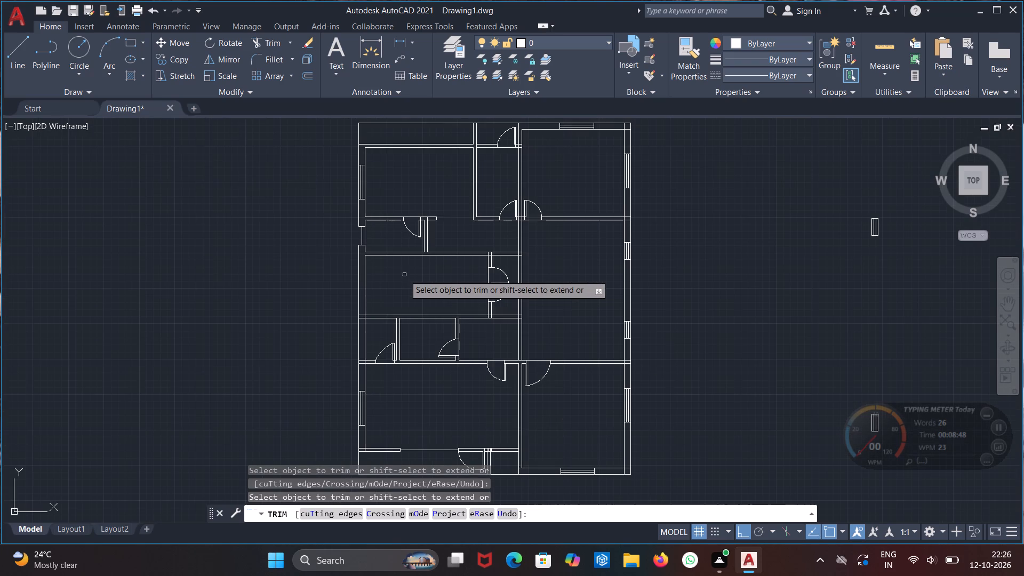
{"action": "middle_click_drag", "start_coordinate": [404, 281], "coordinate": [399, 223]}
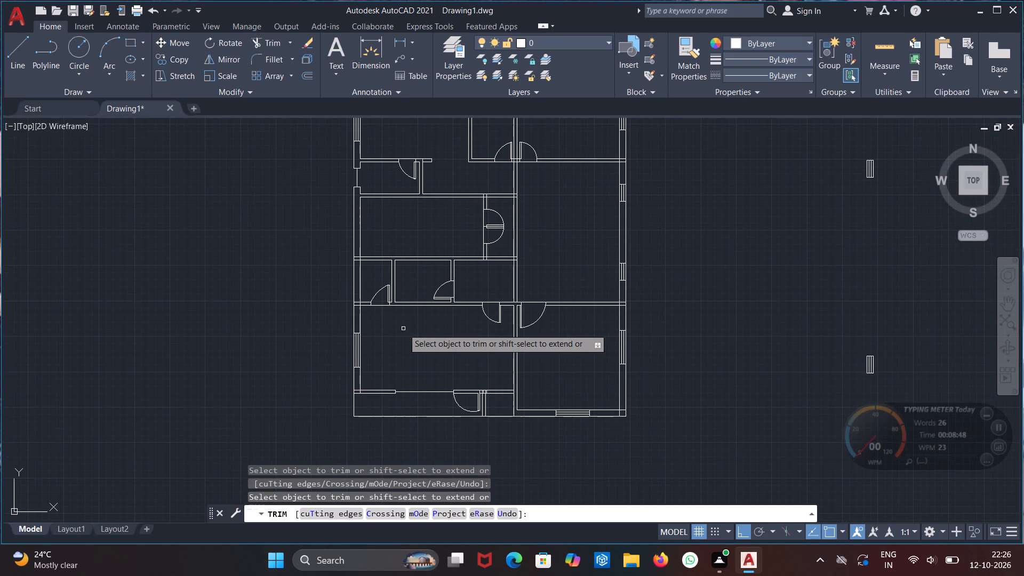
{"action": "key", "text": "Escape"}
Draw two horizontal lines about 3 ft long across the left exterior wall at the leftmost of the three lower small rooms.
{"action": "scroll", "coordinate": [355, 286], "scroll_direction": "up", "scroll_amount": 2}
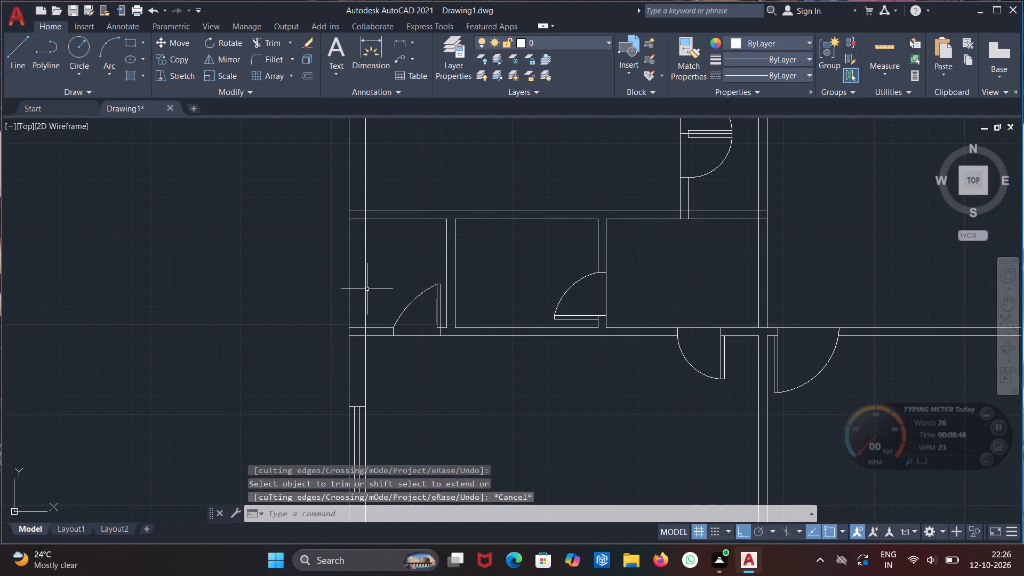
{"action": "key", "text": "l"}
{"action": "key", "text": "Return"}
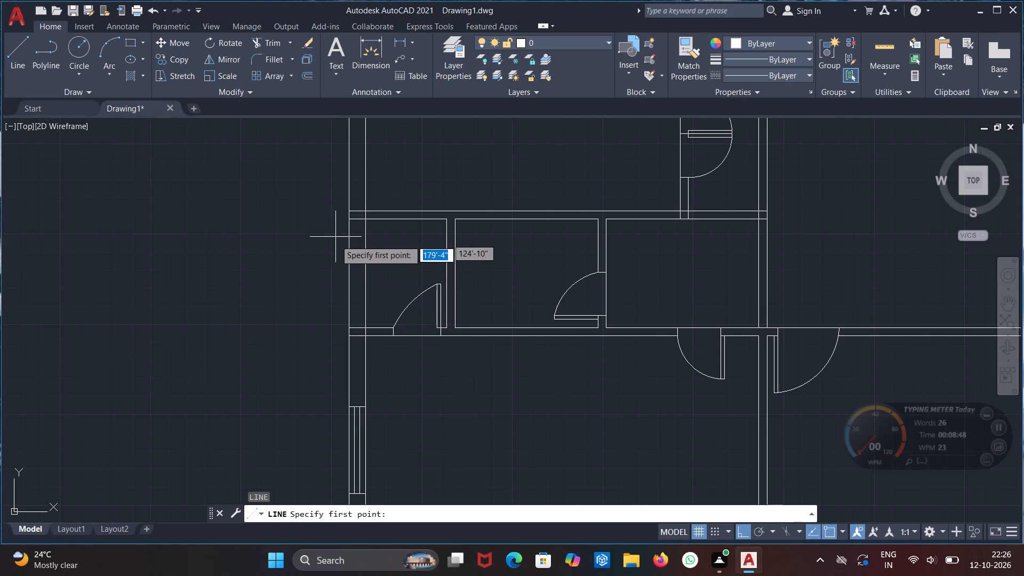
{"action": "left_click", "coordinate": [332, 234]}
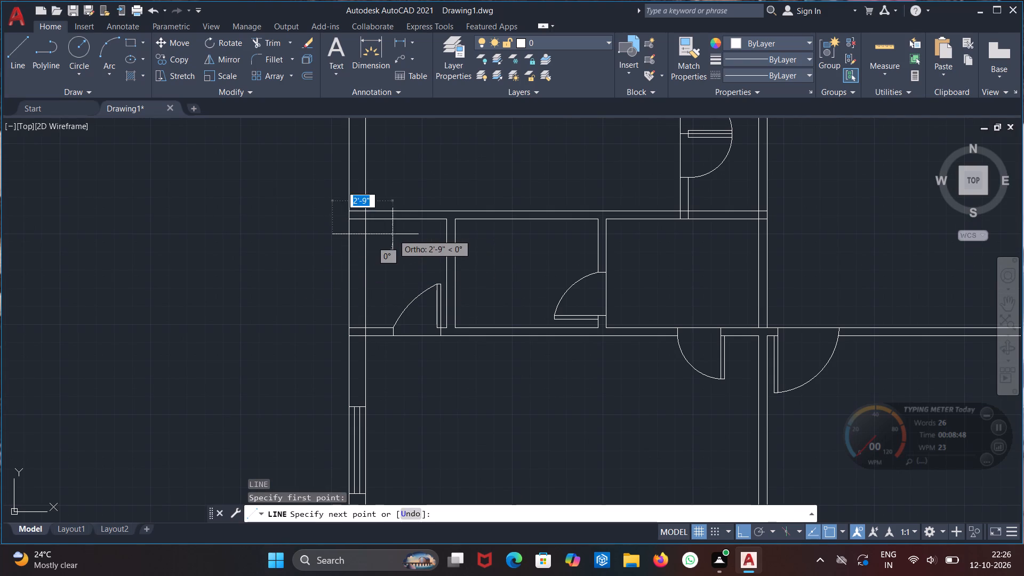
{"action": "left_click", "coordinate": [397, 234]}
{"action": "key", "text": "Escape"}
{"action": "key", "text": "l"}
{"action": "key", "text": "Return"}
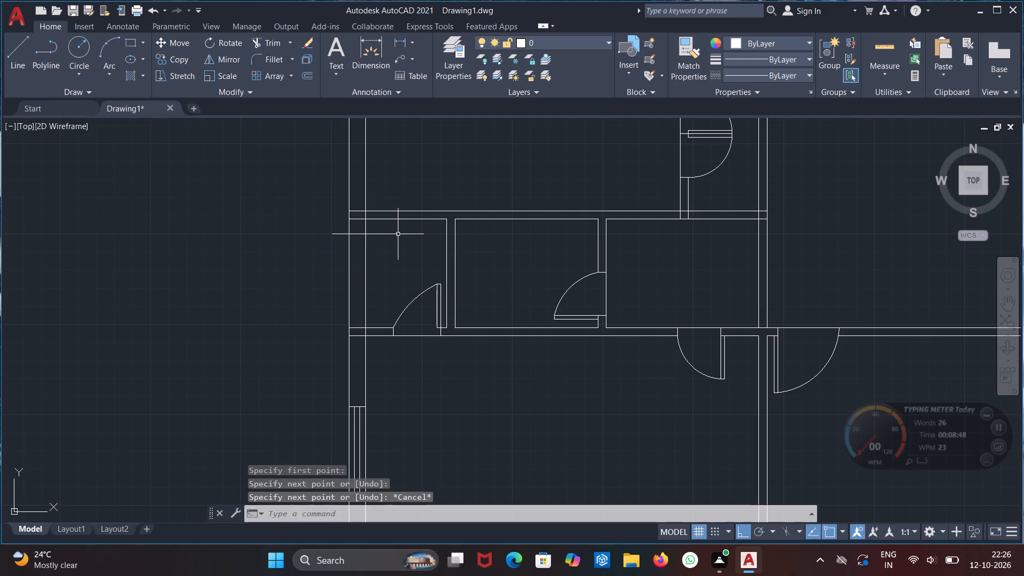
{"action": "left_click", "coordinate": [330, 307]}
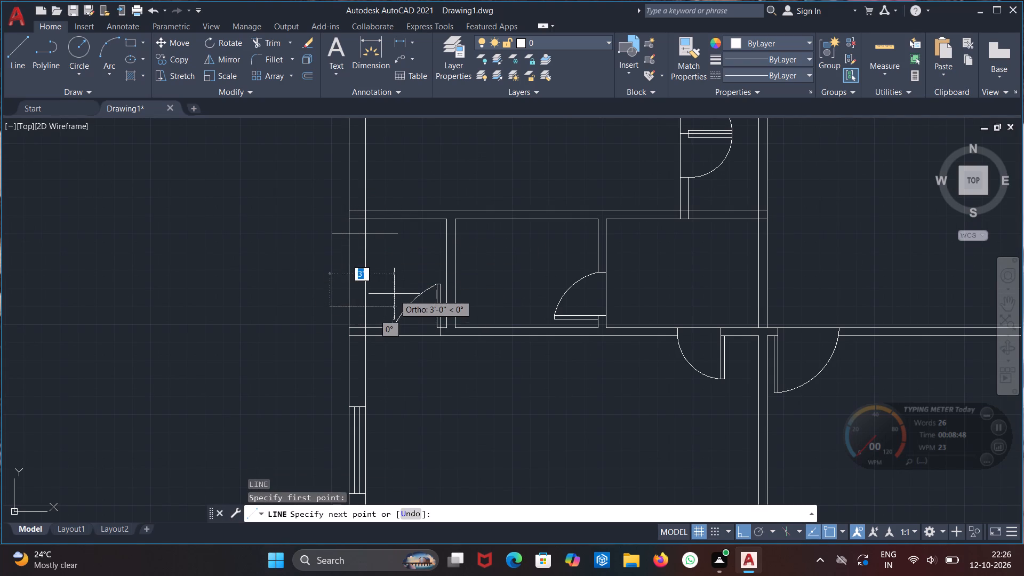
{"action": "left_click", "coordinate": [394, 294]}
{"action": "key", "text": "Escape"}
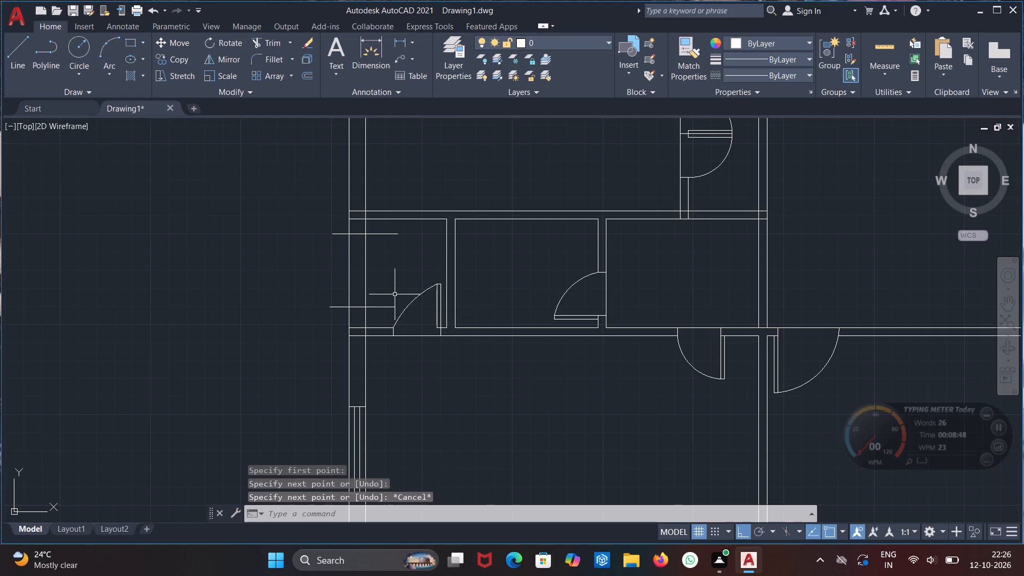
Trim out the exterior wall between these two lines and cut their overhanging ends back to the wall faces.
{"action": "type", "text": "tr"}
{"action": "key", "text": "Return"}
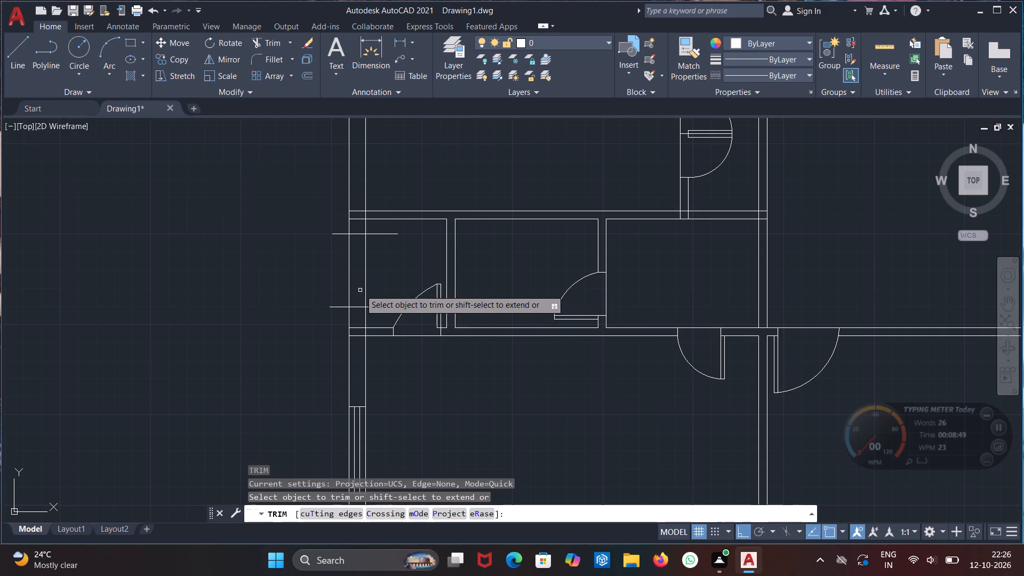
{"action": "left_click_drag", "start_coordinate": [375, 275], "coordinate": [249, 291]}
{"action": "left_click", "coordinate": [335, 233]}
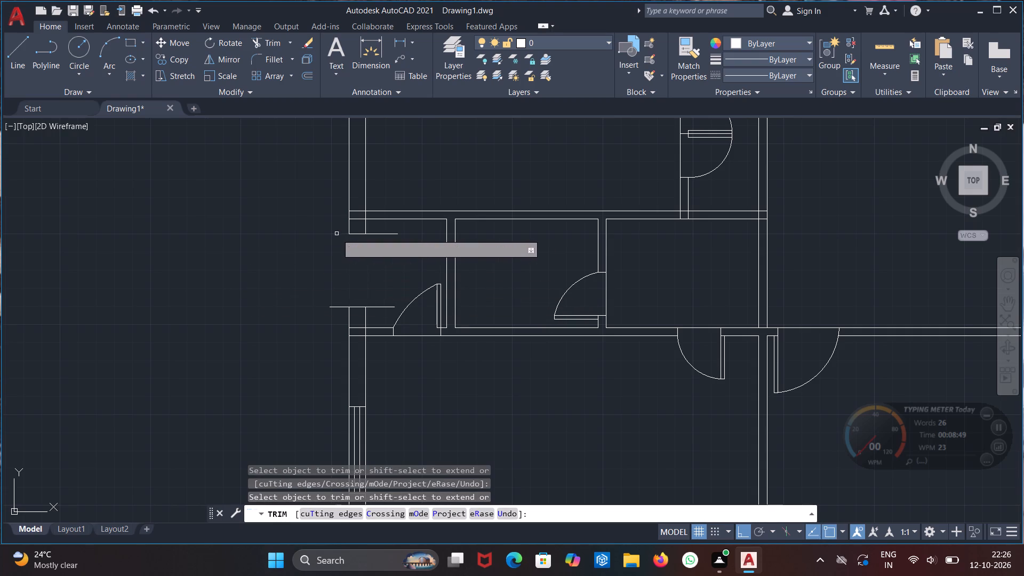
{"action": "left_click", "coordinate": [388, 234]}
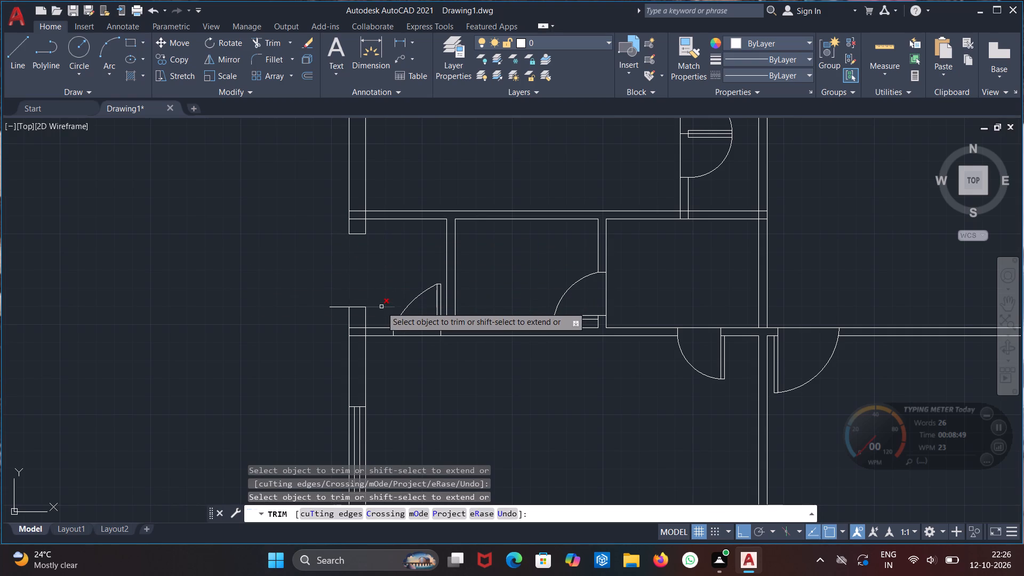
{"action": "left_click", "coordinate": [381, 307]}
{"action": "left_click", "coordinate": [330, 306]}
{"action": "key", "text": "Escape"}
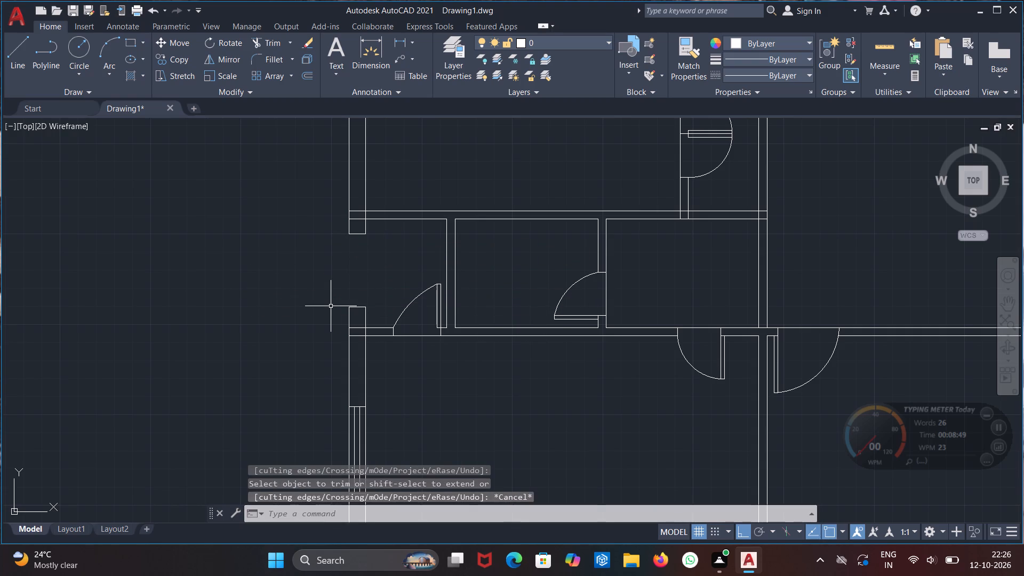
Draw a vertical line between the midpoints of the two end lines of the leftmost small room's exterior opening.
{"action": "key", "text": "l"}
{"action": "key", "text": "Return"}
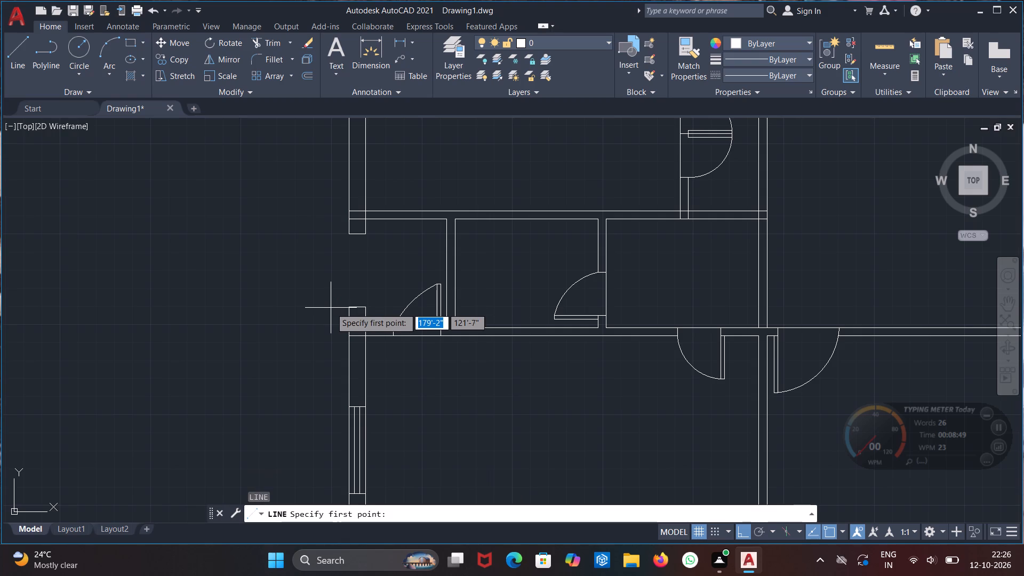
{"action": "key", "text": "Escape"}
{"action": "key", "text": "l"}
{"action": "key", "text": "Return"}
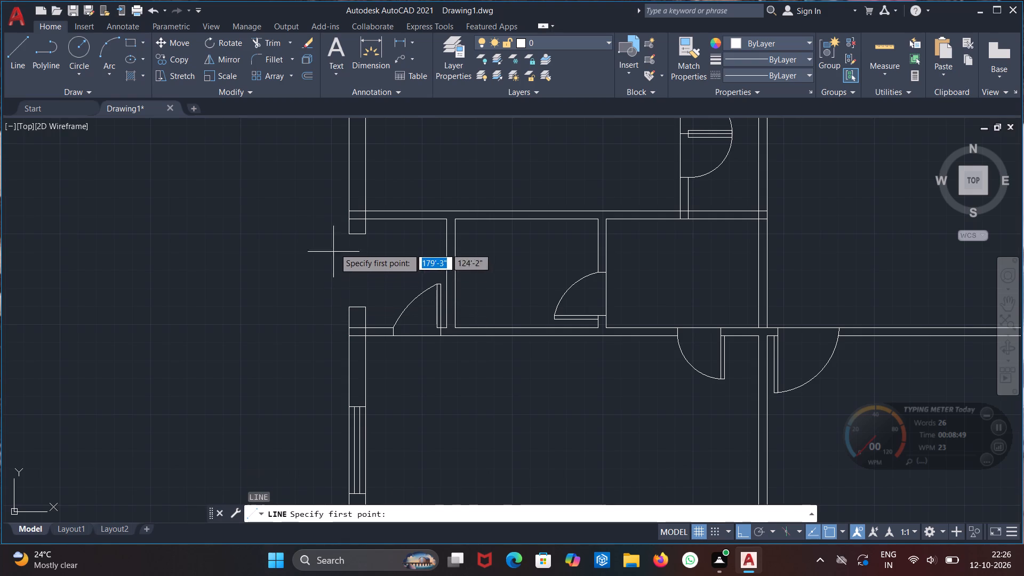
{"action": "left_click", "coordinate": [355, 234]}
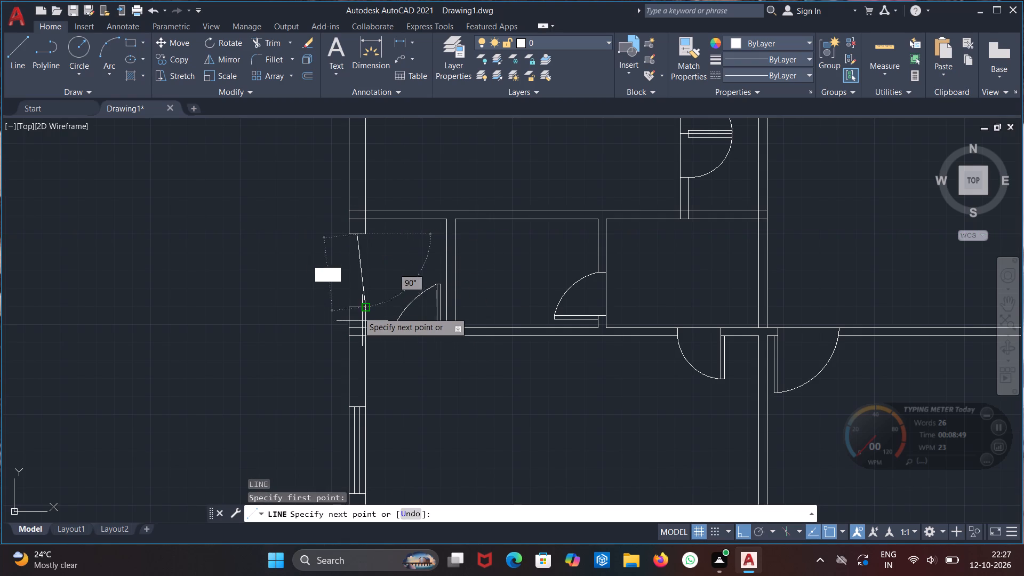
{"action": "left_click", "coordinate": [358, 308]}
{"action": "key", "text": "Escape"}
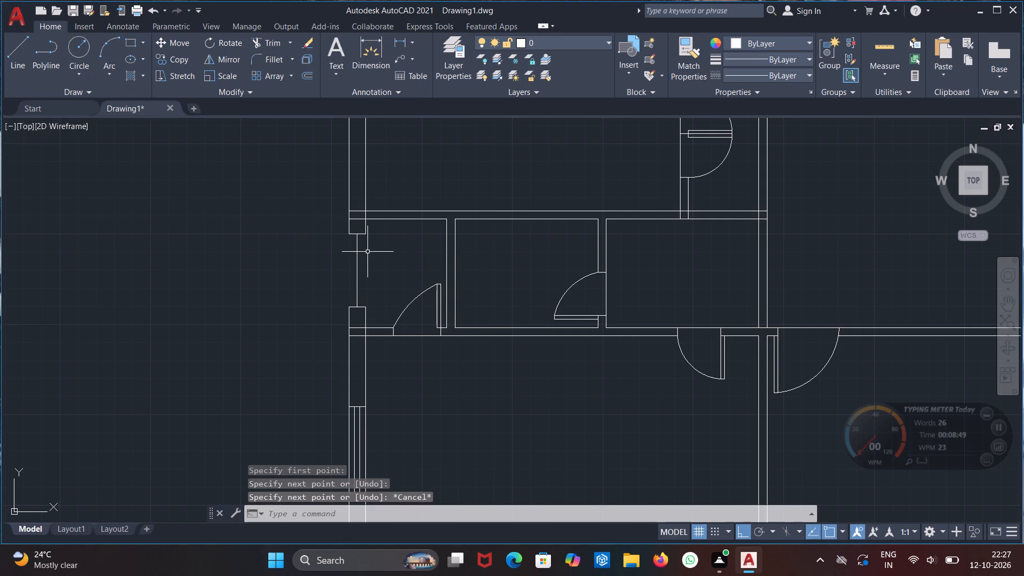
Trim the crossing lines where the leftmost small room's upper and lower walls join the left exterior wall.
{"action": "key", "text": "Escape"}
{"action": "type", "text": "tr"}
{"action": "key", "text": "Return"}
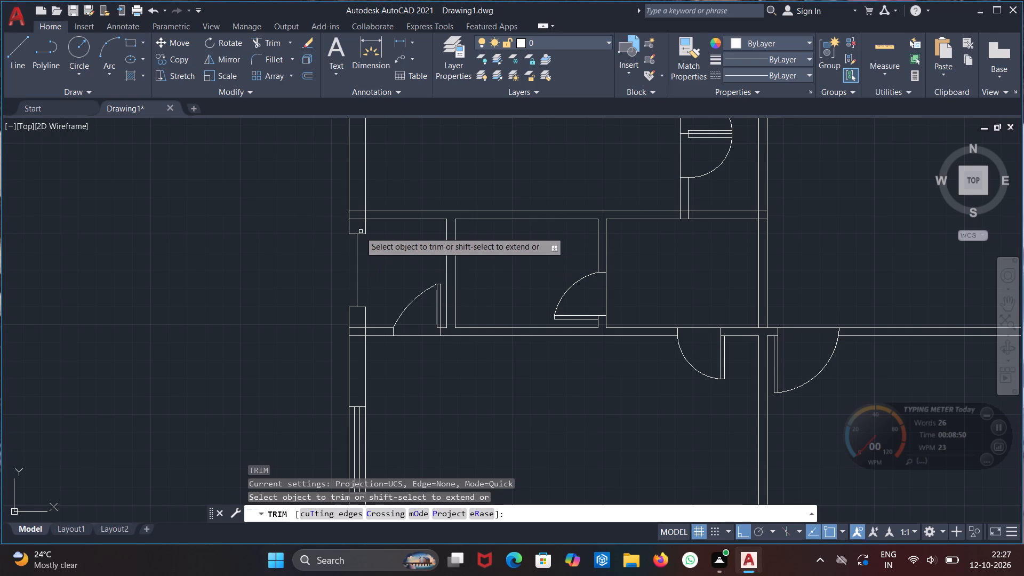
{"action": "left_click", "coordinate": [355, 221]}
{"action": "left_click", "coordinate": [355, 211]}
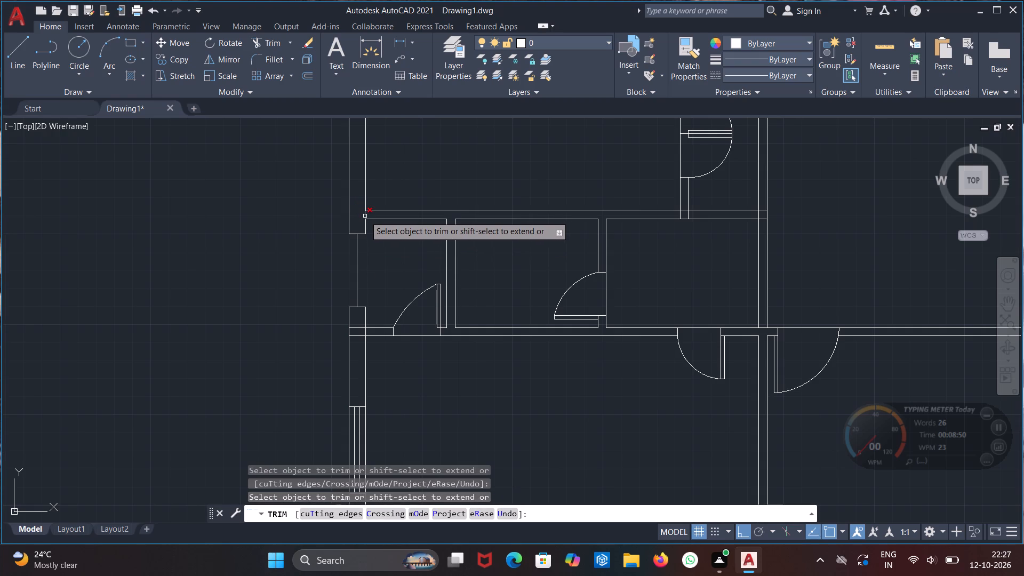
{"action": "left_click", "coordinate": [365, 216]}
{"action": "left_click_drag", "start_coordinate": [358, 330], "coordinate": [357, 338]}
{"action": "left_click", "coordinate": [357, 335]}
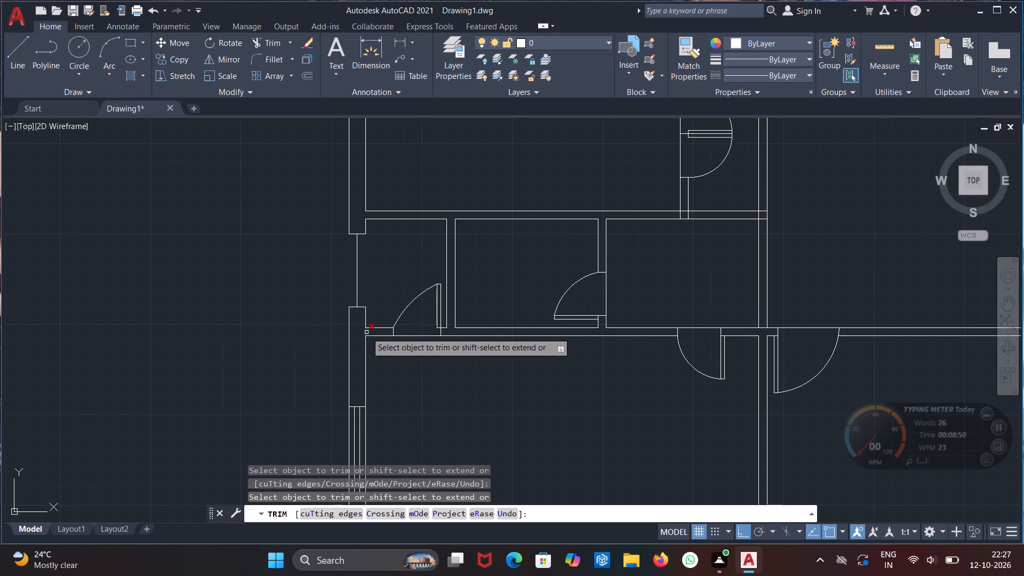
{"action": "left_click", "coordinate": [366, 332]}
{"action": "scroll", "coordinate": [409, 367], "scroll_direction": "down", "scroll_amount": 2}
{"action": "middle_click_drag", "start_coordinate": [441, 395], "coordinate": [359, 302]}
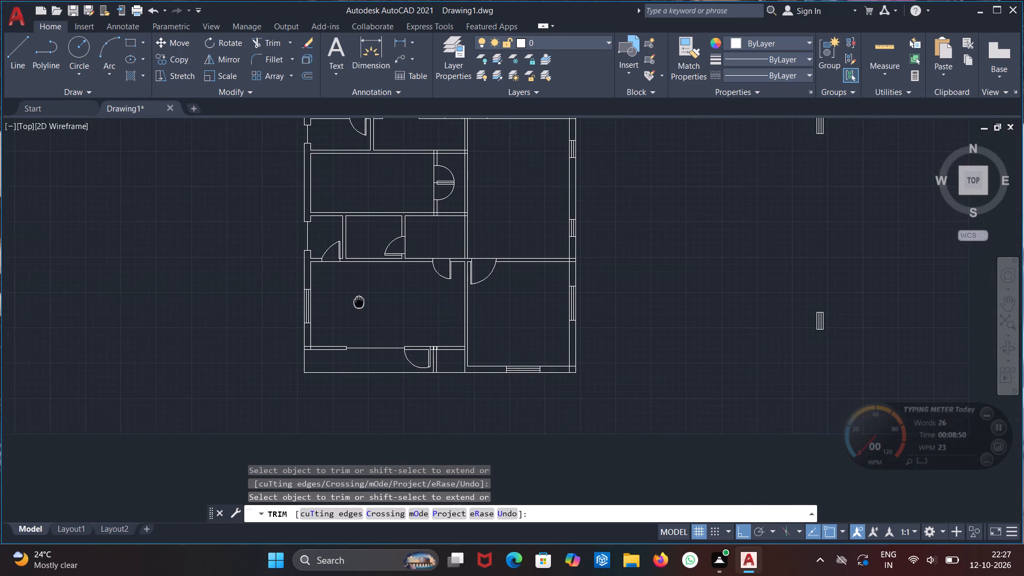
{"action": "middle_click_drag", "start_coordinate": [359, 302], "coordinate": [342, 304]}
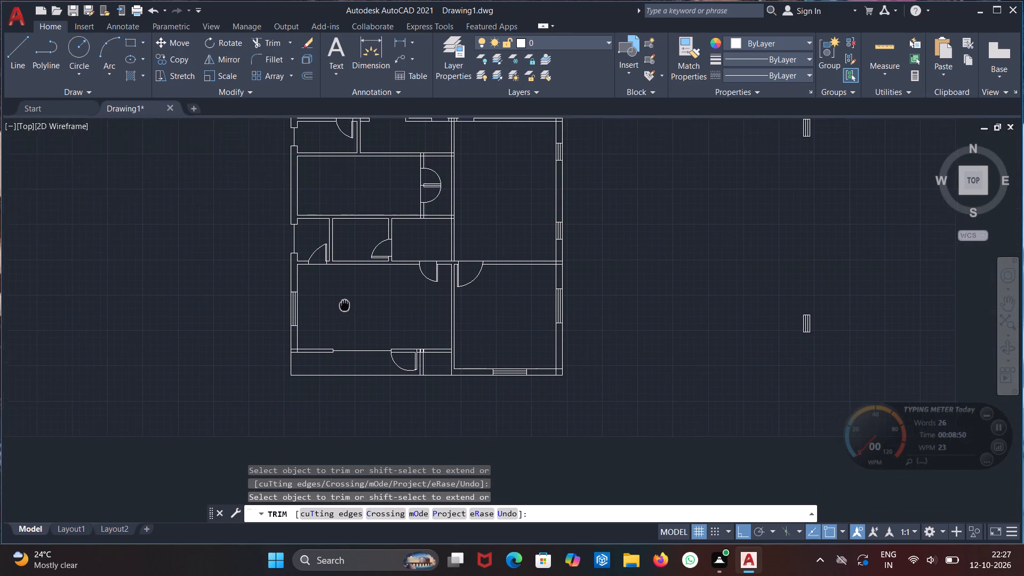
Draw two vertical lines, each about 5 ft long, across the upper wall of the top-left room.
{"action": "middle_click_drag", "start_coordinate": [342, 304], "coordinate": [328, 337]}
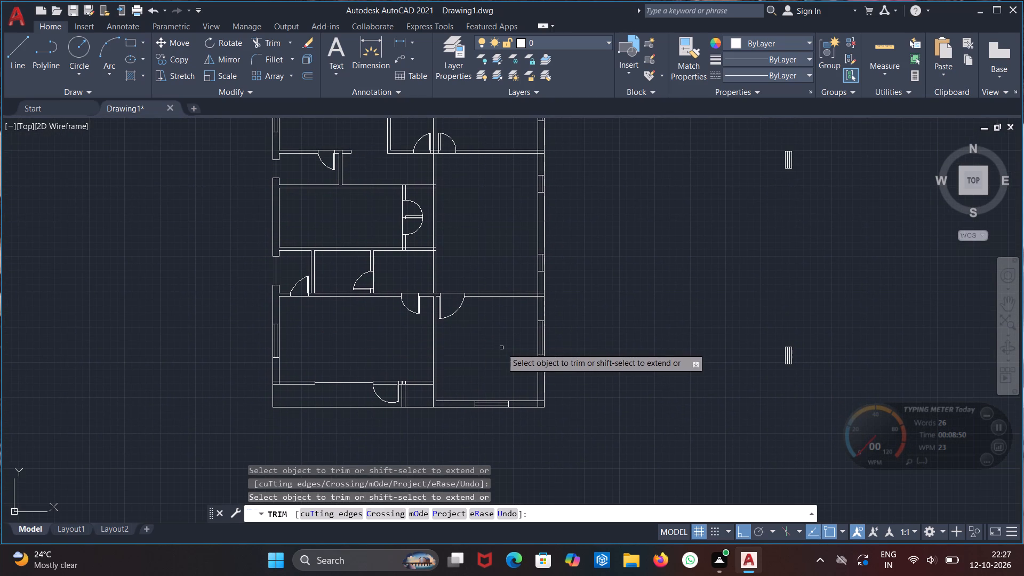
{"action": "scroll", "coordinate": [429, 356], "scroll_direction": "down", "scroll_amount": 1}
{"action": "middle_click_drag", "start_coordinate": [428, 354], "coordinate": [484, 397]}
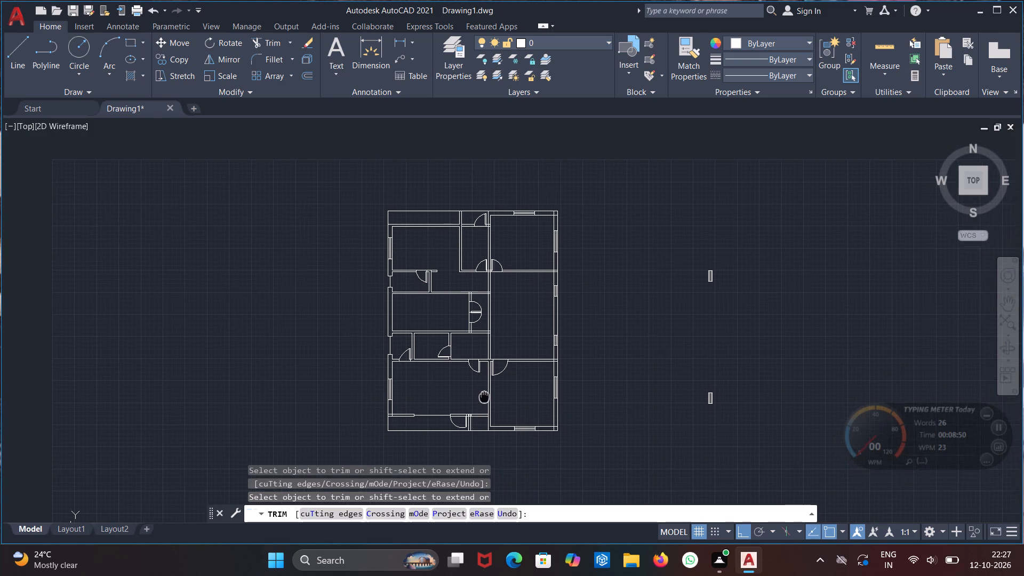
{"action": "middle_click_drag", "start_coordinate": [484, 397], "coordinate": [473, 401]}
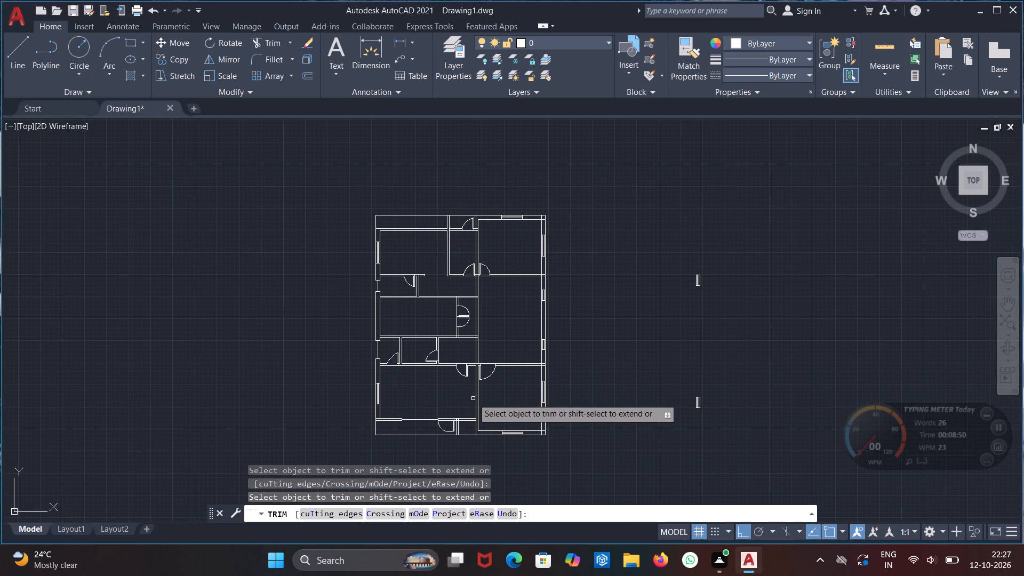
{"action": "scroll", "coordinate": [395, 235], "scroll_direction": "up", "scroll_amount": 2}
{"action": "middle_click_drag", "start_coordinate": [421, 250], "coordinate": [414, 297]}
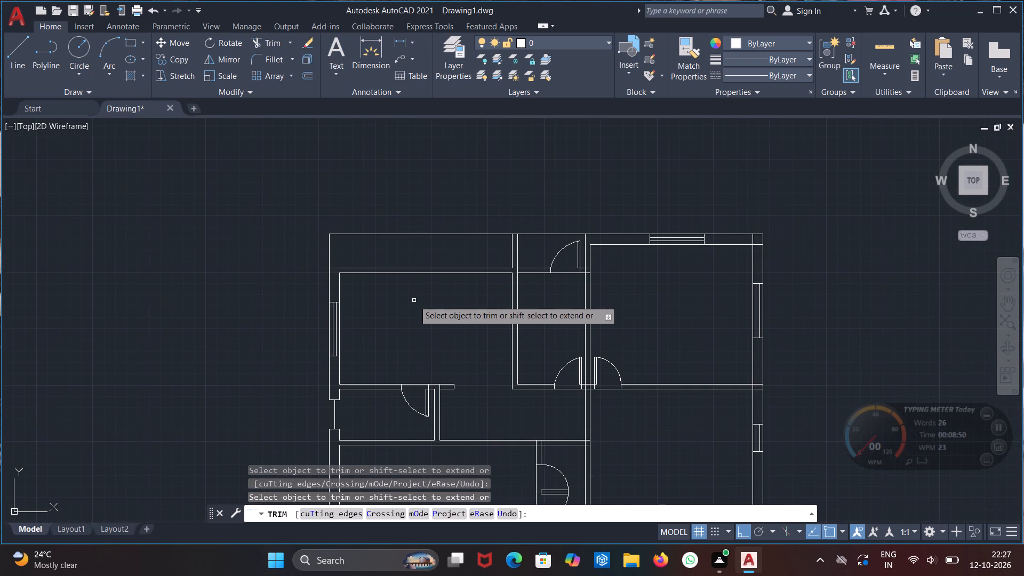
{"action": "key", "text": "Escape"}
{"action": "key", "text": "Escape"}
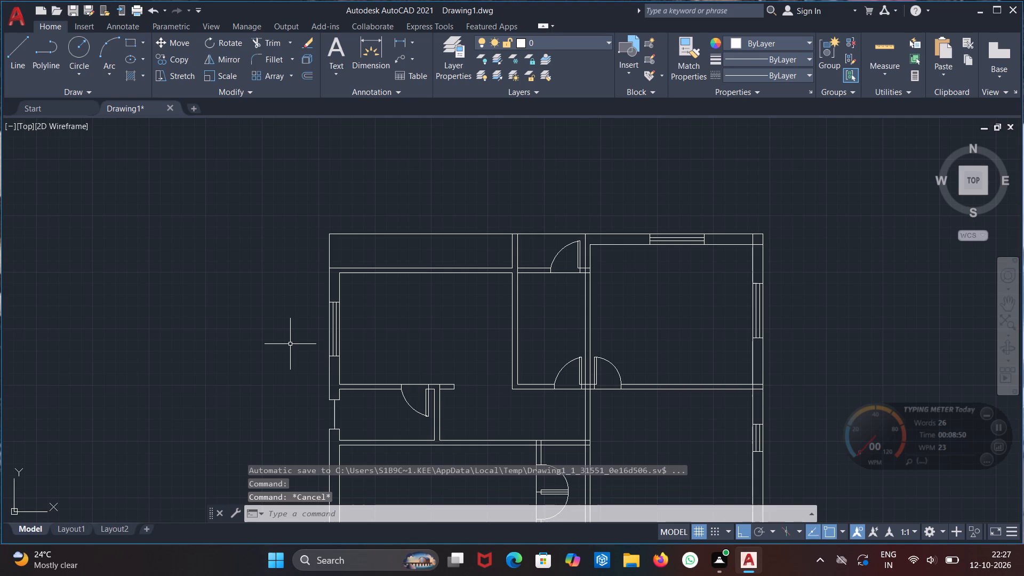
{"action": "key", "text": "l"}
{"action": "key", "text": "Return"}
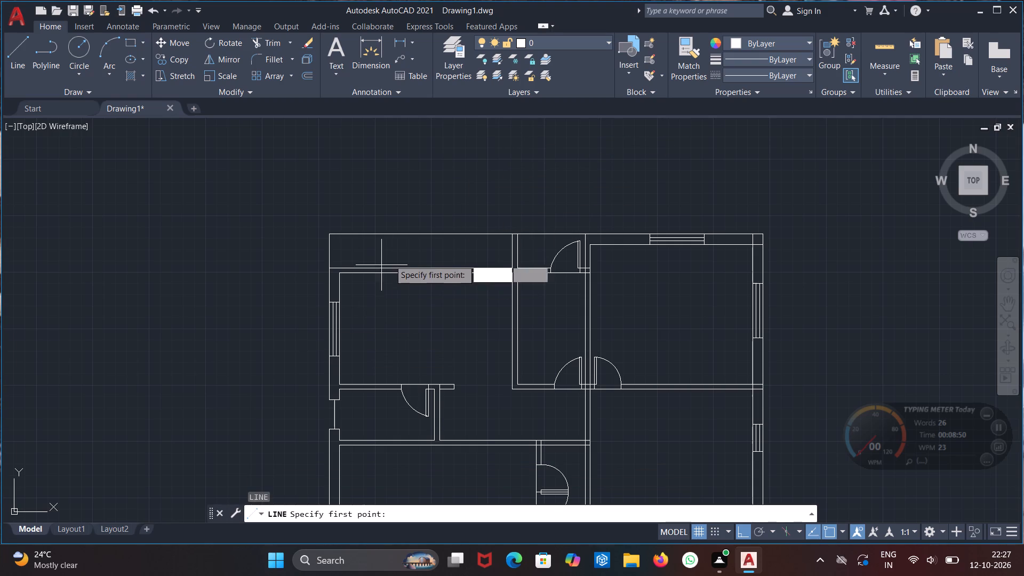
{"action": "left_click_drag", "start_coordinate": [382, 255], "coordinate": [382, 262]}
{"action": "left_click", "coordinate": [391, 320]}
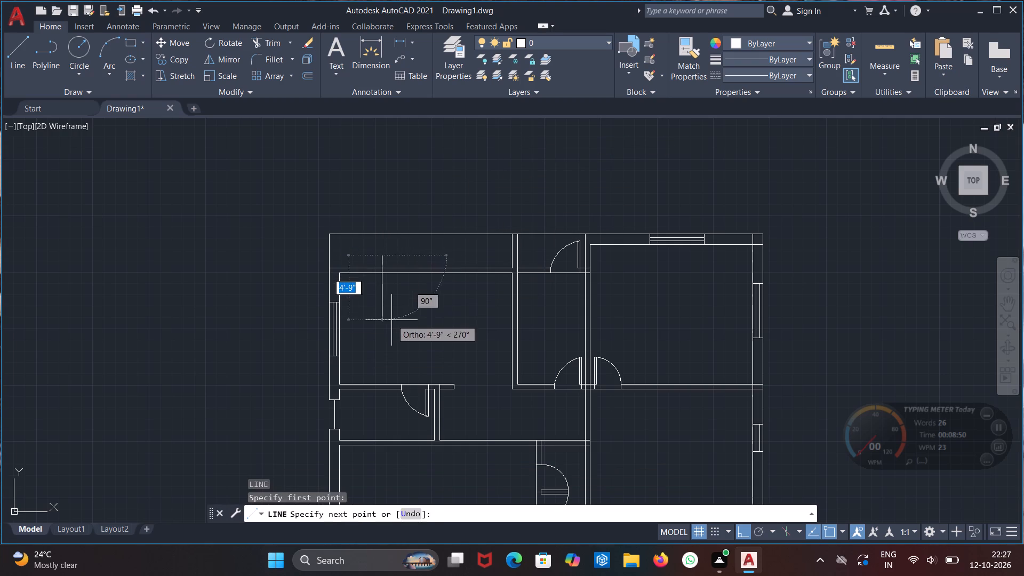
{"action": "key", "text": "Escape"}
{"action": "key", "text": "l"}
{"action": "key", "text": "Return"}
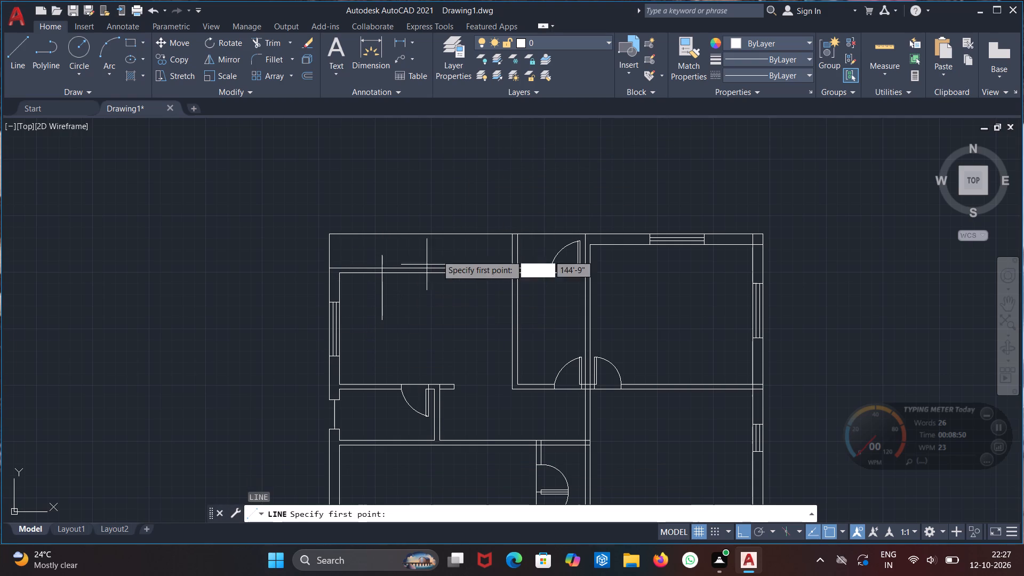
{"action": "left_click_drag", "start_coordinate": [470, 254], "coordinate": [470, 262]}
{"action": "left_click", "coordinate": [474, 325]}
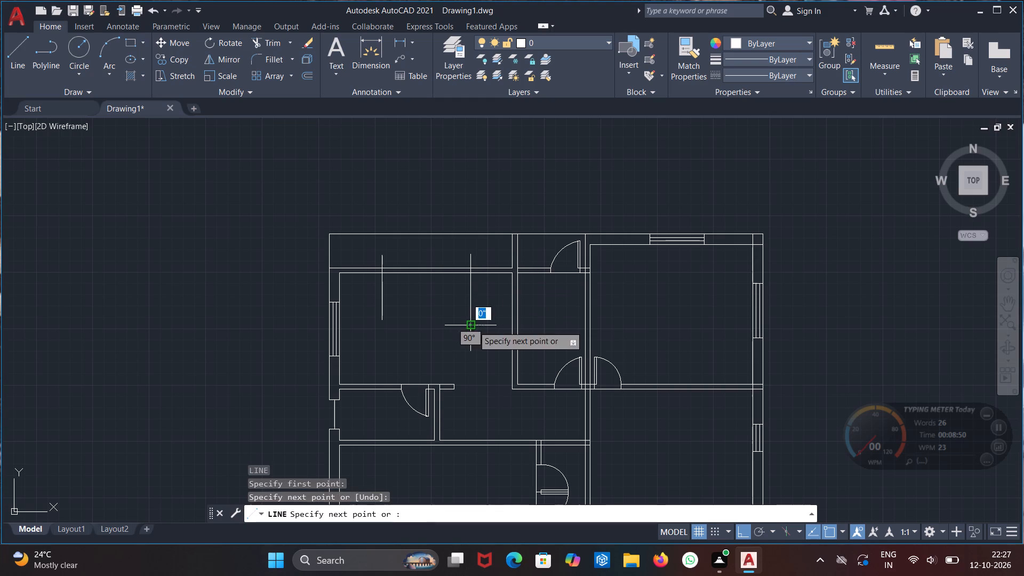
{"action": "key", "text": "Escape"}
{"action": "key", "text": "Escape"}
Trim both vertical lines' overhanging ends to the wall faces and cut out the top-left room's upper wall between them.
{"action": "type", "text": "tr"}
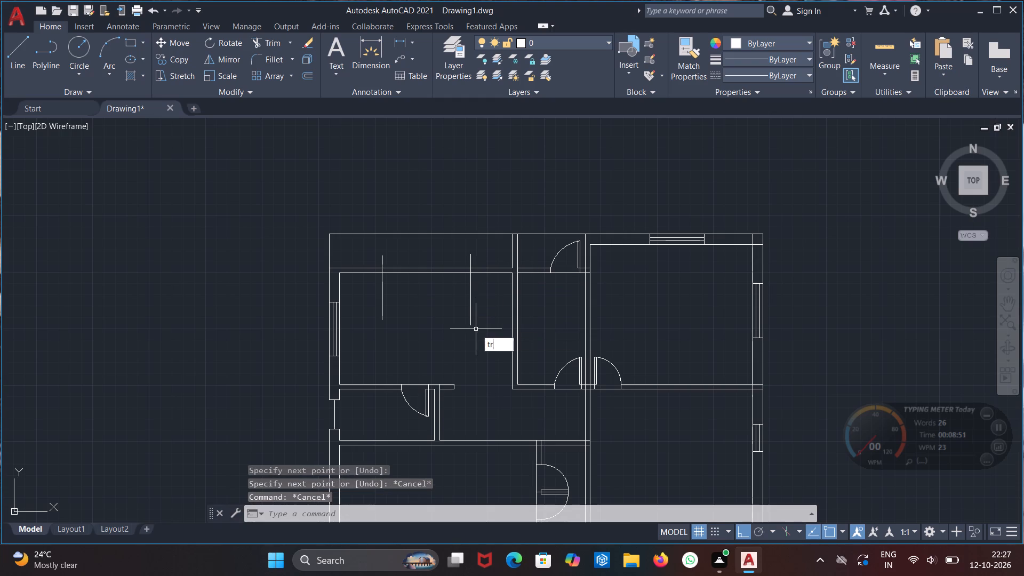
{"action": "key", "text": "Return"}
{"action": "left_click", "coordinate": [471, 309]}
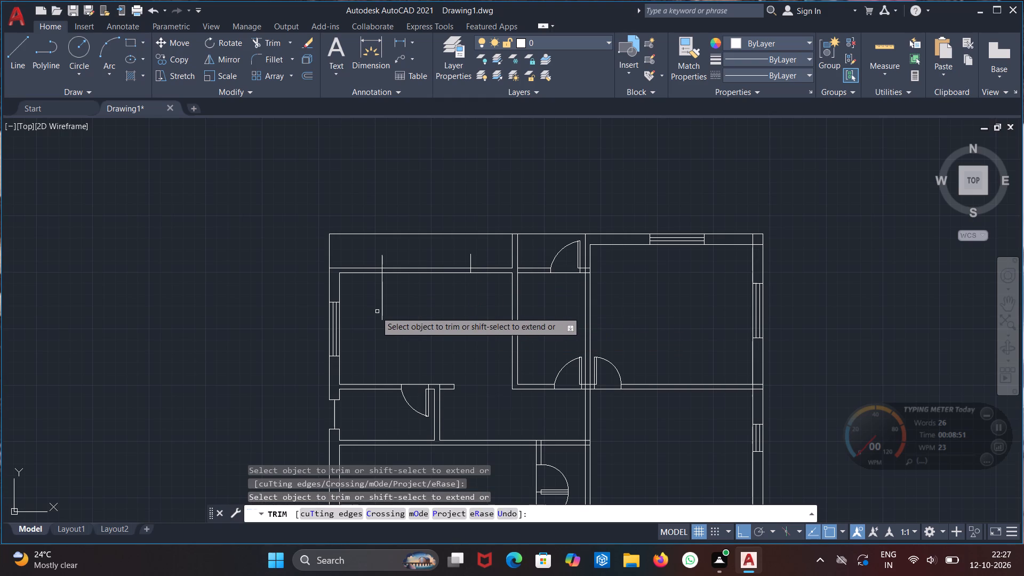
{"action": "left_click", "coordinate": [381, 308]}
{"action": "scroll", "coordinate": [382, 265], "scroll_direction": "up", "scroll_amount": 3}
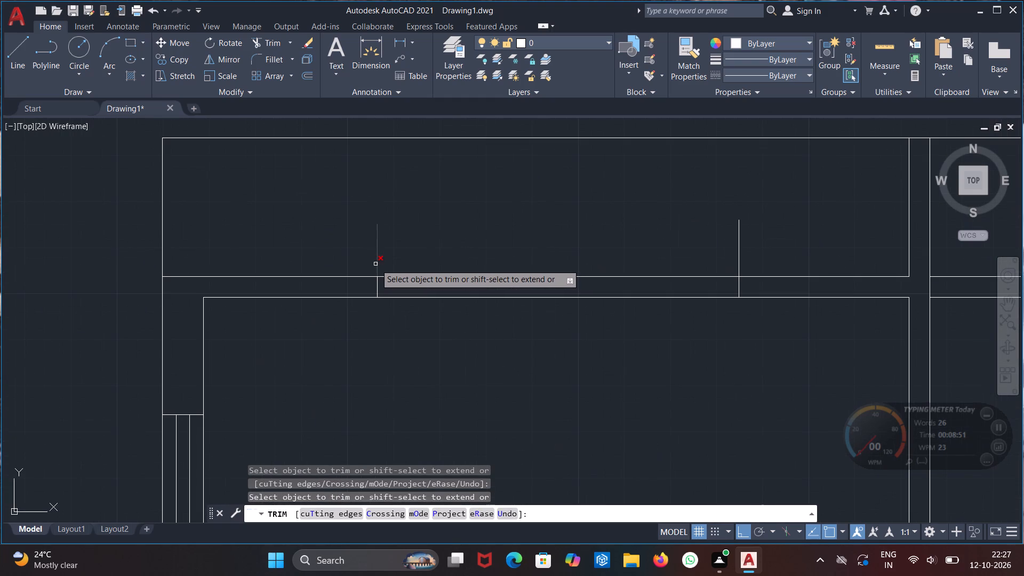
{"action": "left_click", "coordinate": [375, 264]}
{"action": "left_click", "coordinate": [739, 238]}
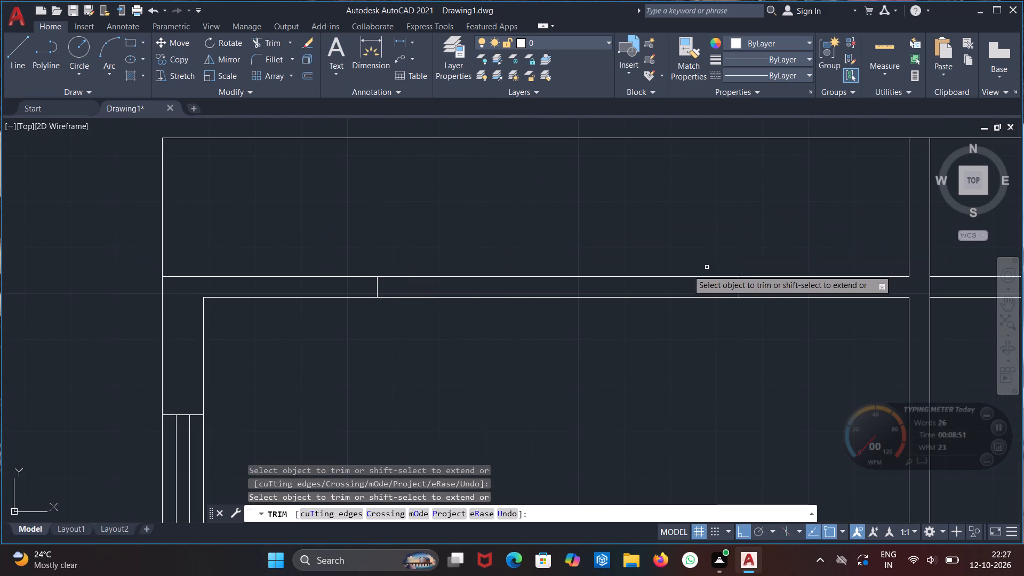
{"action": "left_click_drag", "start_coordinate": [643, 266], "coordinate": [613, 362]}
{"action": "key", "text": "Escape"}
Draw a horizontal line about 6'-7" long between the midpoints of the two end lines of the top-left room's upper opening.
{"action": "key", "text": "l"}
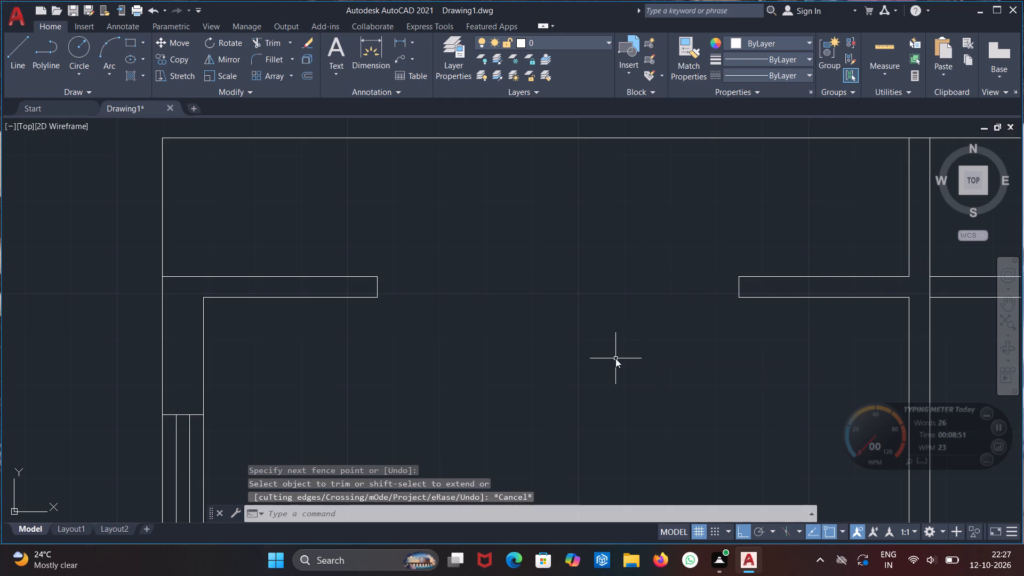
{"action": "key", "text": "Return"}
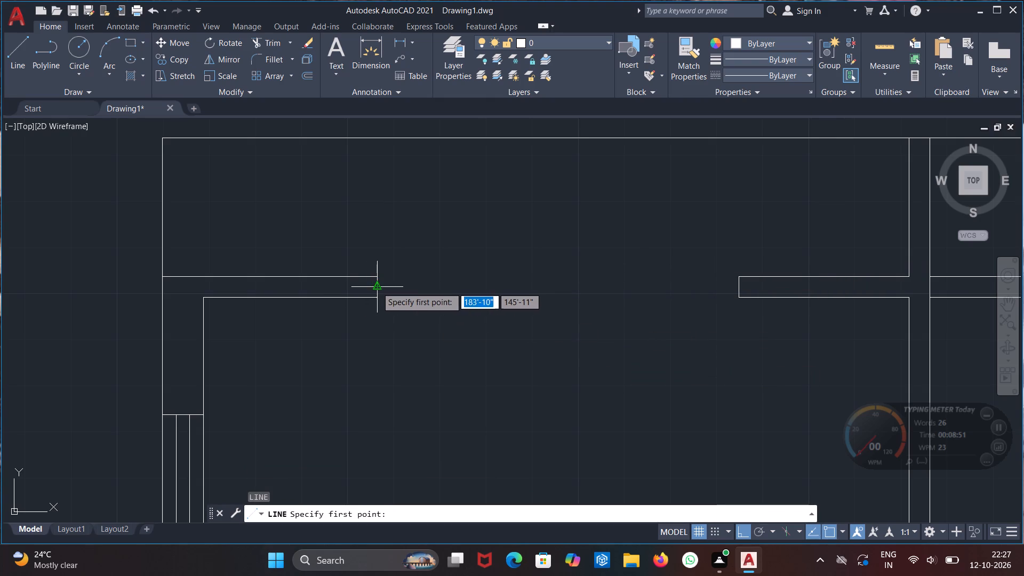
{"action": "left_click_drag", "start_coordinate": [378, 286], "coordinate": [391, 282]}
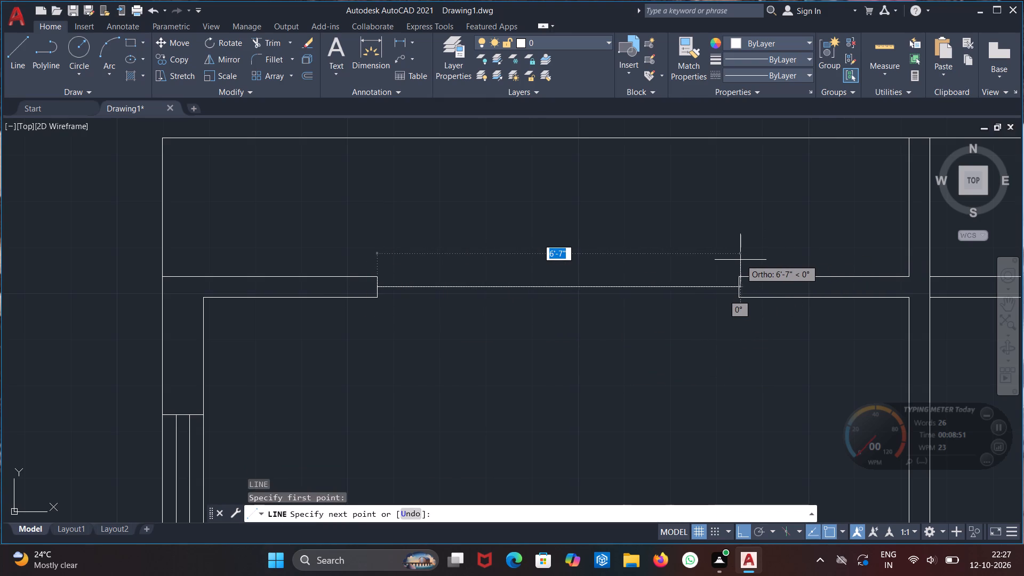
{"action": "left_click", "coordinate": [739, 260]}
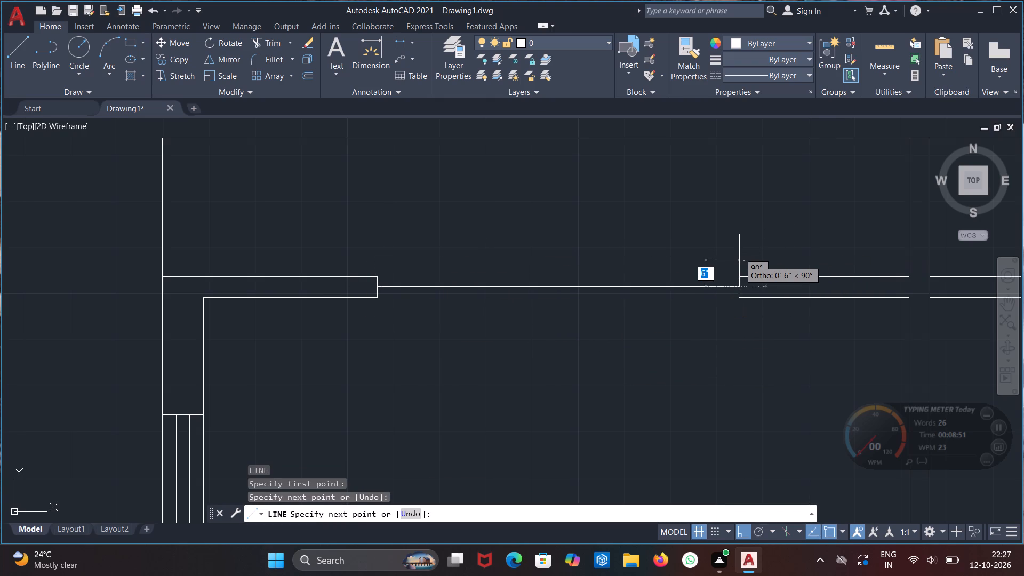
{"action": "key", "text": "Escape"}
Trim the crossing lines where the wall with the uppermost door joins the central vertical wall.
{"action": "scroll", "coordinate": [649, 382], "scroll_direction": "down", "scroll_amount": 3}
{"action": "middle_click_drag", "start_coordinate": [646, 434], "coordinate": [457, 258]}
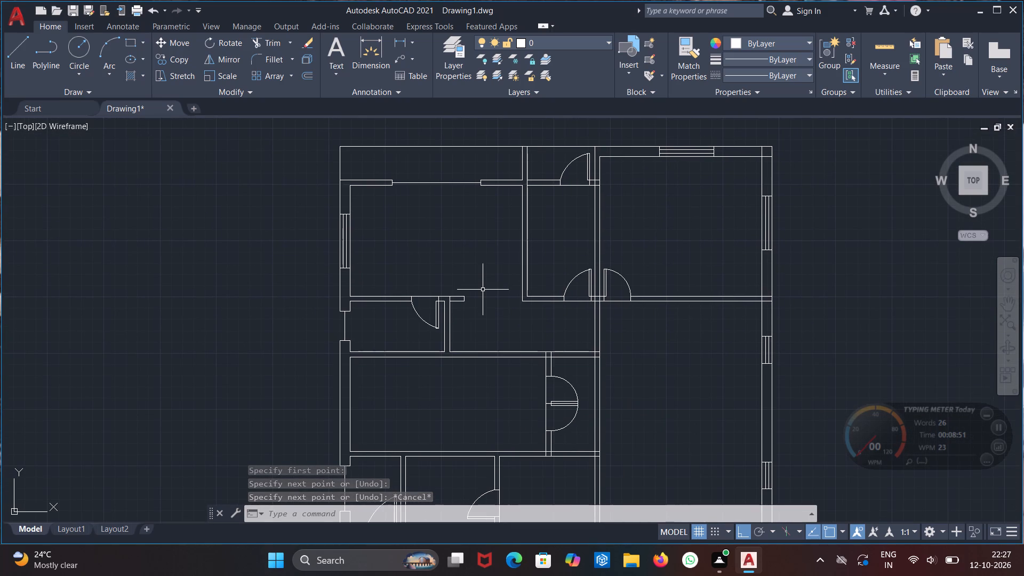
{"action": "key", "text": "Escape"}
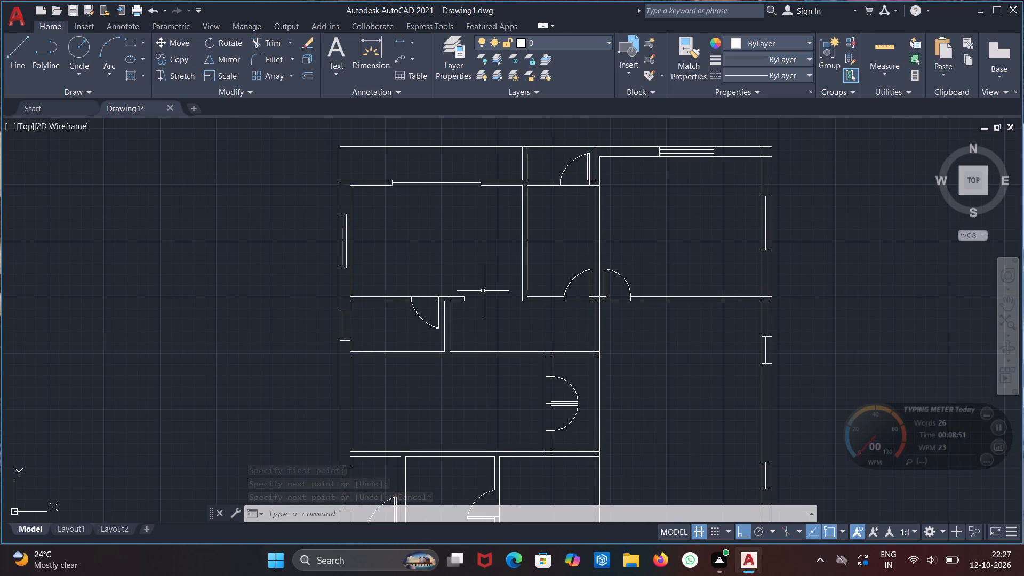
{"action": "type", "text": "tr"}
{"action": "key", "text": "Return"}
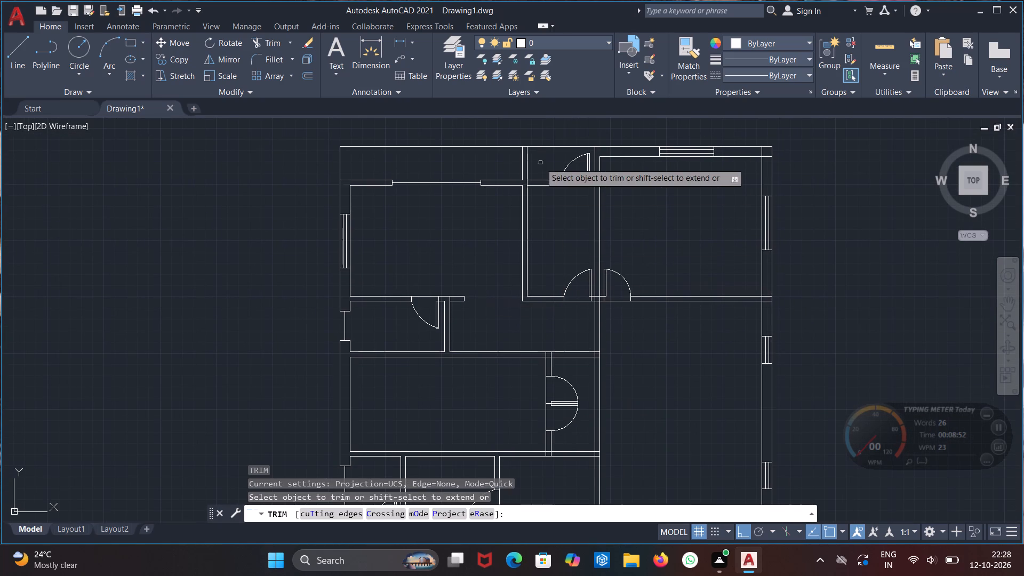
{"action": "scroll", "coordinate": [621, 179], "scroll_direction": "up", "scroll_amount": 3}
{"action": "scroll", "coordinate": [518, 187], "scroll_direction": "up", "scroll_amount": 1}
{"action": "left_click", "coordinate": [527, 180]}
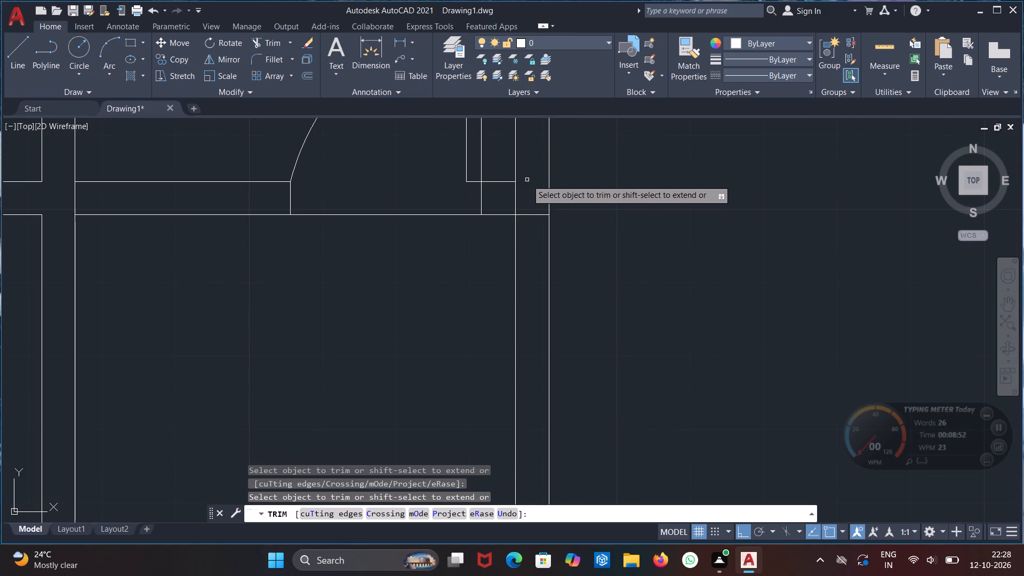
{"action": "left_click", "coordinate": [515, 196]}
{"action": "left_click", "coordinate": [529, 216]}
Trim the crossing lines at the central wall junction between the two adjacent doors below the upper rooms.
{"action": "scroll", "coordinate": [561, 238], "scroll_direction": "down", "scroll_amount": 3}
{"action": "middle_click_drag", "start_coordinate": [596, 336], "coordinate": [556, 235]}
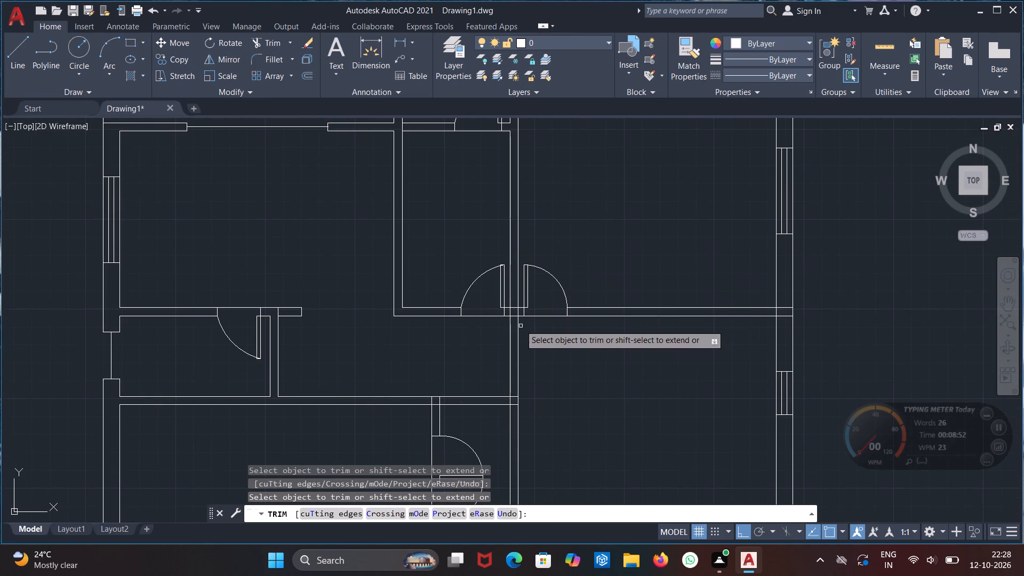
{"action": "scroll", "coordinate": [509, 321], "scroll_direction": "up", "scroll_amount": 3}
{"action": "left_click", "coordinate": [508, 286]}
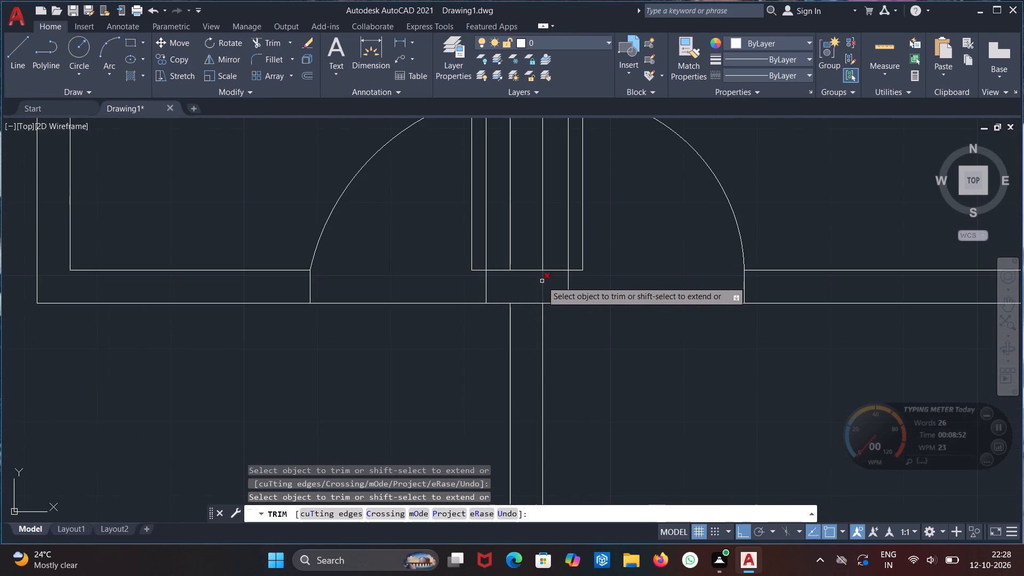
{"action": "left_click", "coordinate": [542, 281]}
{"action": "left_click", "coordinate": [529, 270]}
{"action": "left_click", "coordinate": [526, 307]}
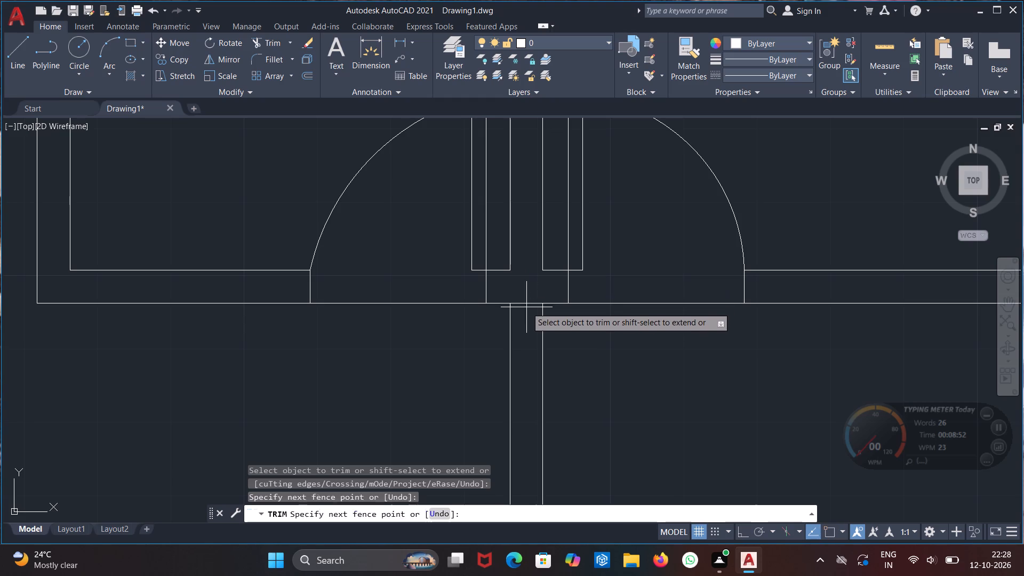
{"action": "left_click", "coordinate": [527, 297]}
Trim the crossing lines where the top-right room's lower wall joins the right exterior wall.
{"action": "scroll", "coordinate": [594, 365], "scroll_direction": "down", "scroll_amount": 3}
{"action": "middle_click_drag", "start_coordinate": [636, 405], "coordinate": [623, 359]}
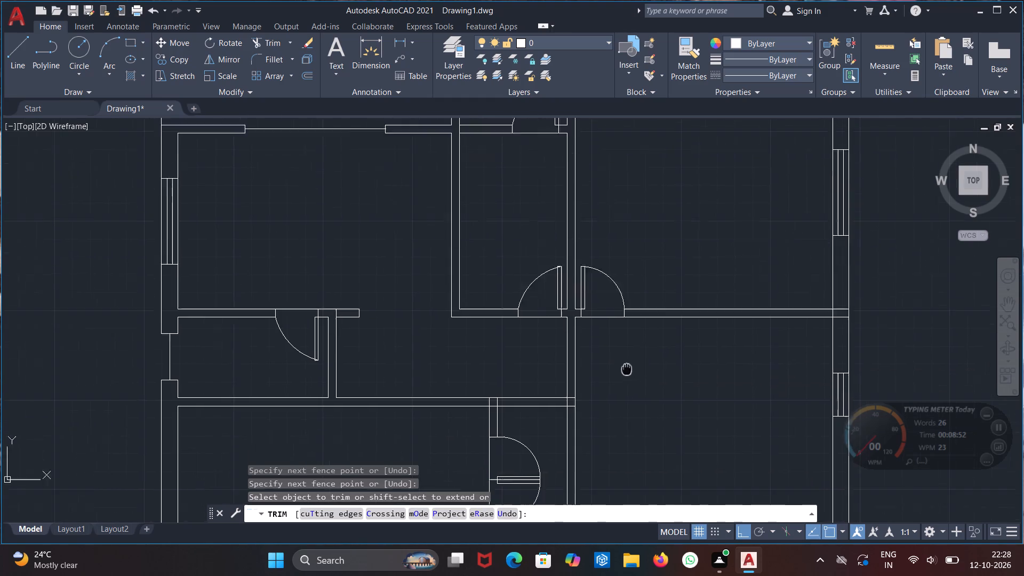
{"action": "middle_click_drag", "start_coordinate": [623, 359], "coordinate": [537, 302]}
{"action": "scroll", "coordinate": [695, 239], "scroll_direction": "up", "scroll_amount": 3}
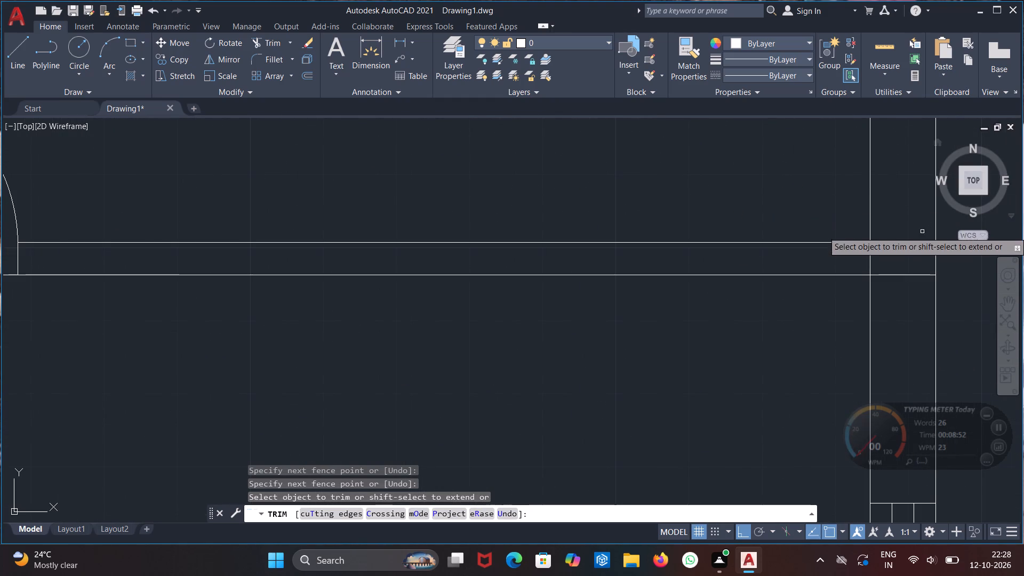
{"action": "middle_click_drag", "start_coordinate": [691, 381], "coordinate": [402, 399]}
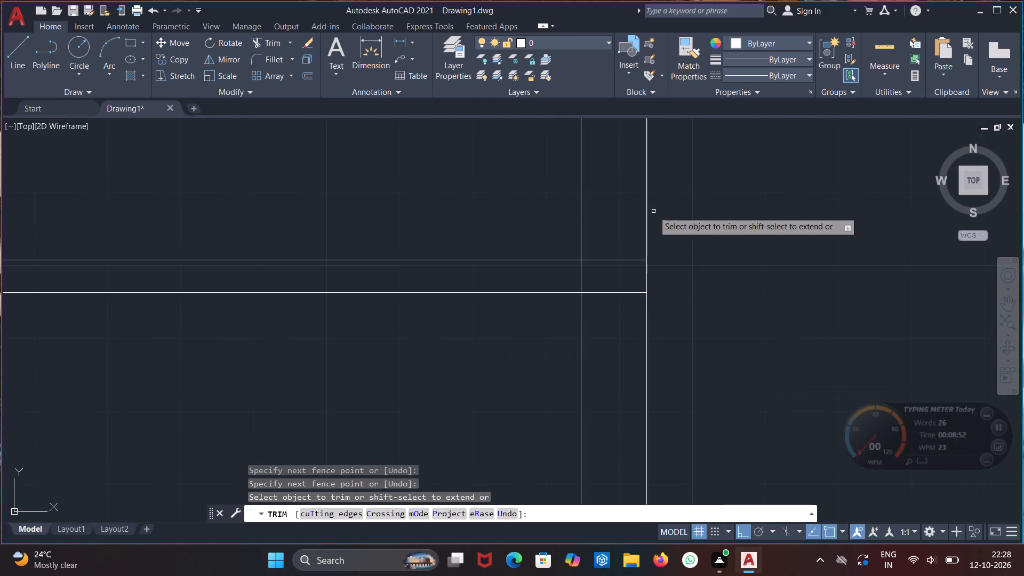
{"action": "left_click_drag", "start_coordinate": [614, 246], "coordinate": [617, 322]}
{"action": "left_click_drag", "start_coordinate": [606, 275], "coordinate": [540, 278]}
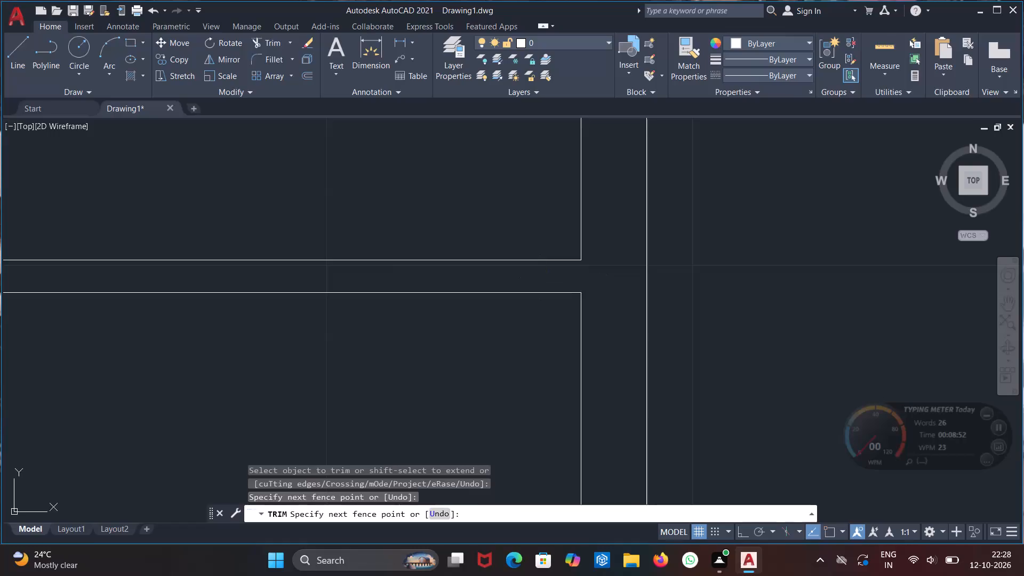
Trim the overlapping inner wall lines at the floor plan's top-right exterior corner.
{"action": "scroll", "coordinate": [612, 271], "scroll_direction": "down", "scroll_amount": 5}
{"action": "scroll", "coordinate": [605, 170], "scroll_direction": "up", "scroll_amount": 1}
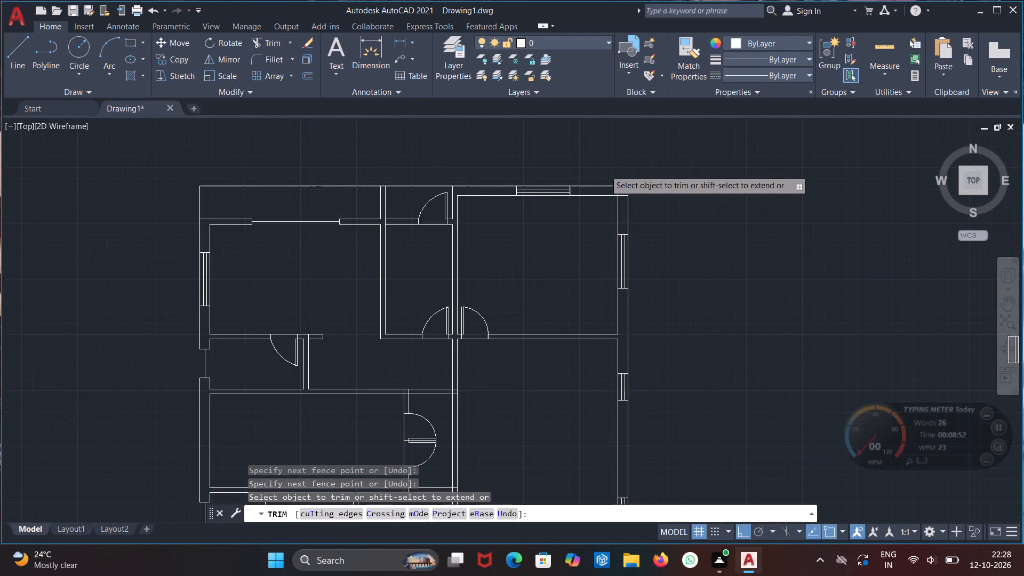
{"action": "scroll", "coordinate": [608, 175], "scroll_direction": "up", "scroll_amount": 3}
{"action": "scroll", "coordinate": [638, 214], "scroll_direction": "up", "scroll_amount": 2}
{"action": "left_click_drag", "start_coordinate": [662, 209], "coordinate": [676, 276]}
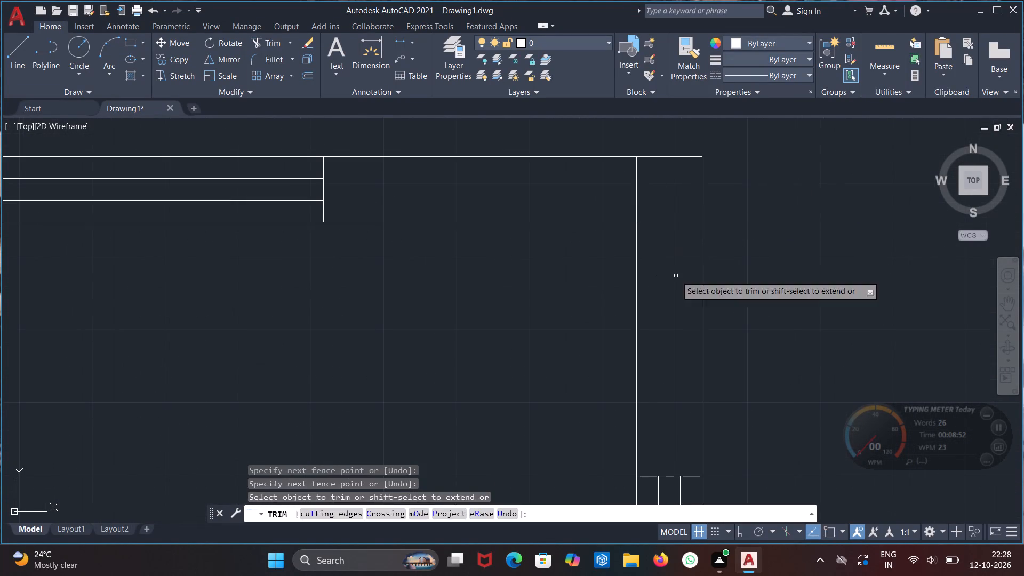
{"action": "left_click_drag", "start_coordinate": [664, 207], "coordinate": [588, 199]}
Trim the crossing lines where the bottom-right room's upper wall joins the right exterior wall.
{"action": "scroll", "coordinate": [594, 195], "scroll_direction": "down", "scroll_amount": 4}
{"action": "middle_click_drag", "start_coordinate": [562, 291], "coordinate": [576, 151]}
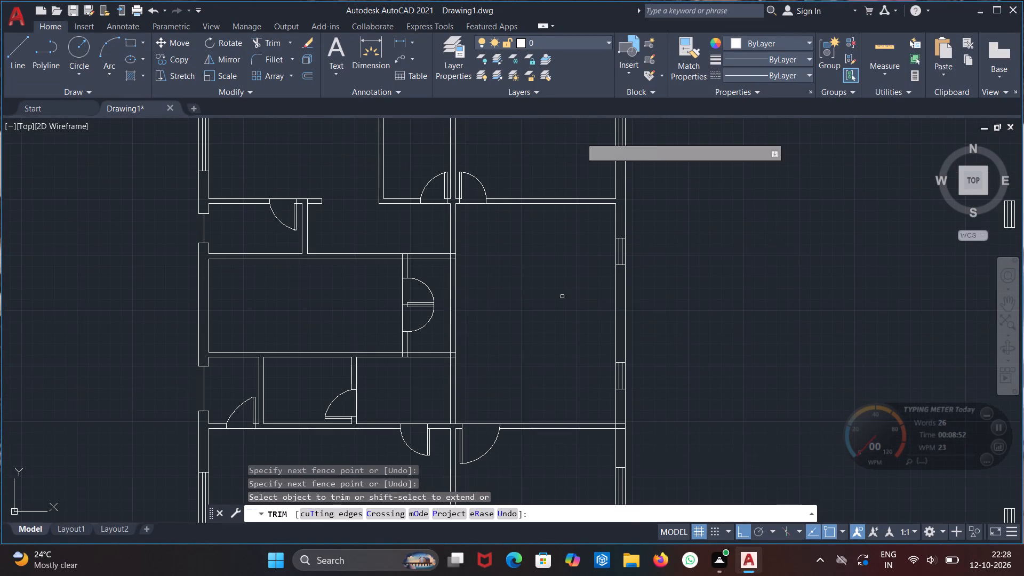
{"action": "middle_click_drag", "start_coordinate": [583, 465], "coordinate": [570, 381]}
{"action": "scroll", "coordinate": [591, 346], "scroll_direction": "up", "scroll_amount": 3}
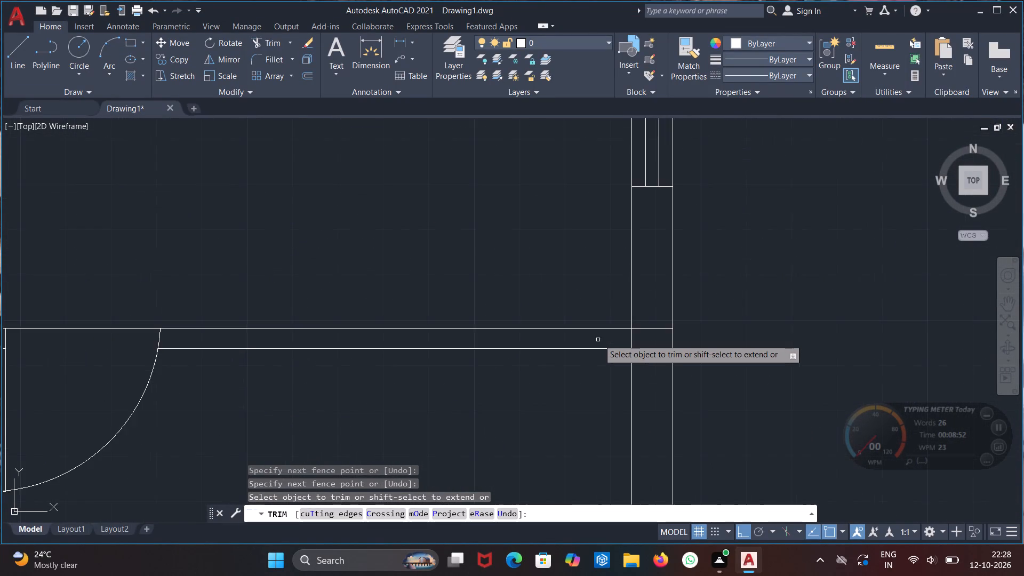
{"action": "scroll", "coordinate": [606, 326], "scroll_direction": "up", "scroll_amount": 3}
{"action": "left_click_drag", "start_coordinate": [769, 327], "coordinate": [794, 426]}
{"action": "left_click_drag", "start_coordinate": [780, 393], "coordinate": [743, 392]}
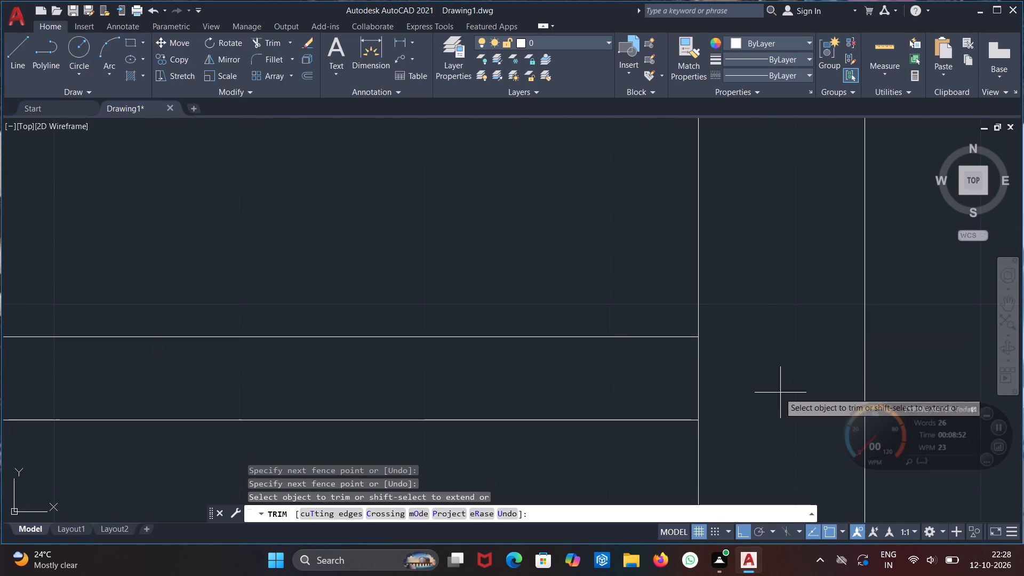
{"action": "left_click_drag", "start_coordinate": [743, 392], "coordinate": [539, 399]}
Trim the overlapping inner wall lines at the floor plan's bottom-right exterior corner.
{"action": "scroll", "coordinate": [562, 390], "scroll_direction": "down", "scroll_amount": 6}
{"action": "middle_click_drag", "start_coordinate": [529, 437], "coordinate": [574, 157]}
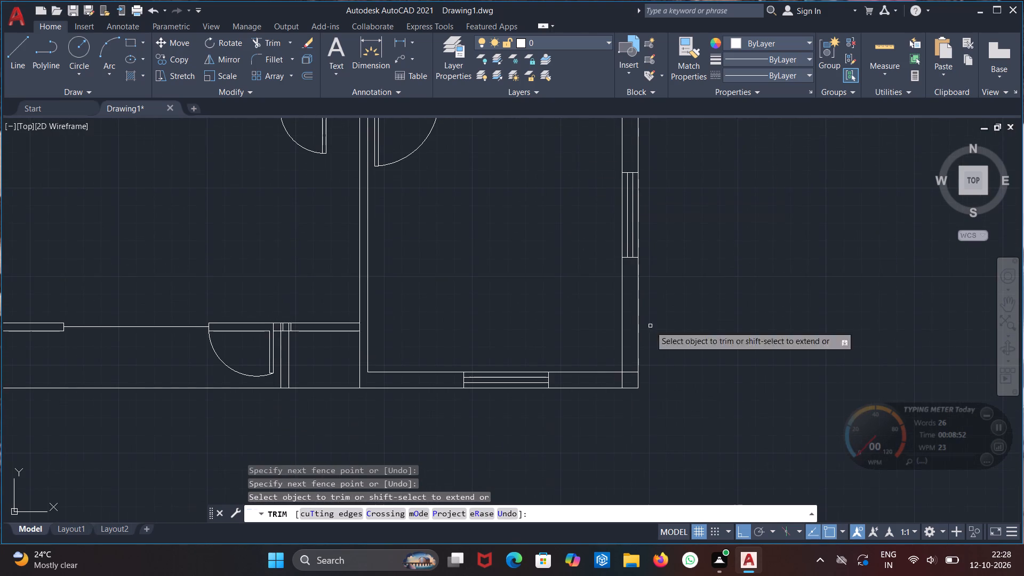
{"action": "scroll", "coordinate": [611, 391], "scroll_direction": "up", "scroll_amount": 5}
{"action": "left_click_drag", "start_coordinate": [720, 281], "coordinate": [573, 433]}
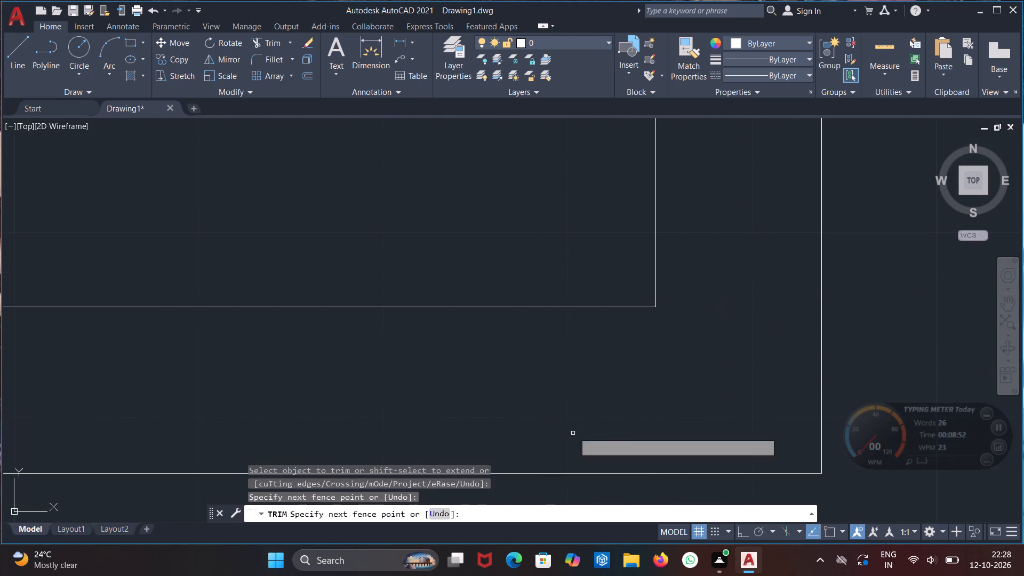
Trim the crossing lines where the bottom-left room's lower wall joins the left exterior wall.
{"action": "scroll", "coordinate": [579, 424], "scroll_direction": "down", "scroll_amount": 7}
{"action": "middle_click_drag", "start_coordinate": [408, 369], "coordinate": [783, 354]}
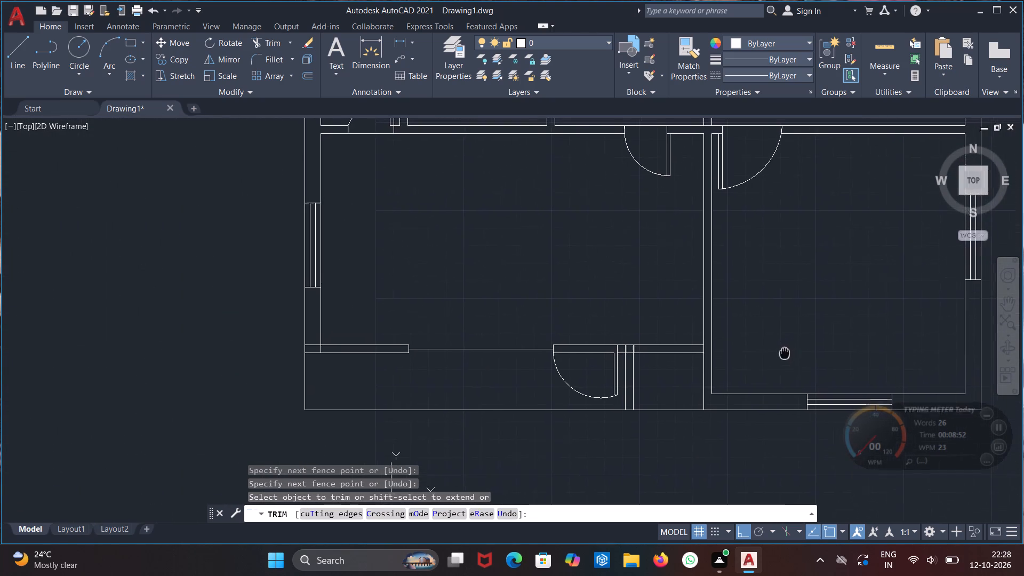
{"action": "middle_click_drag", "start_coordinate": [783, 354], "coordinate": [745, 345]}
{"action": "scroll", "coordinate": [274, 349], "scroll_direction": "up", "scroll_amount": 2}
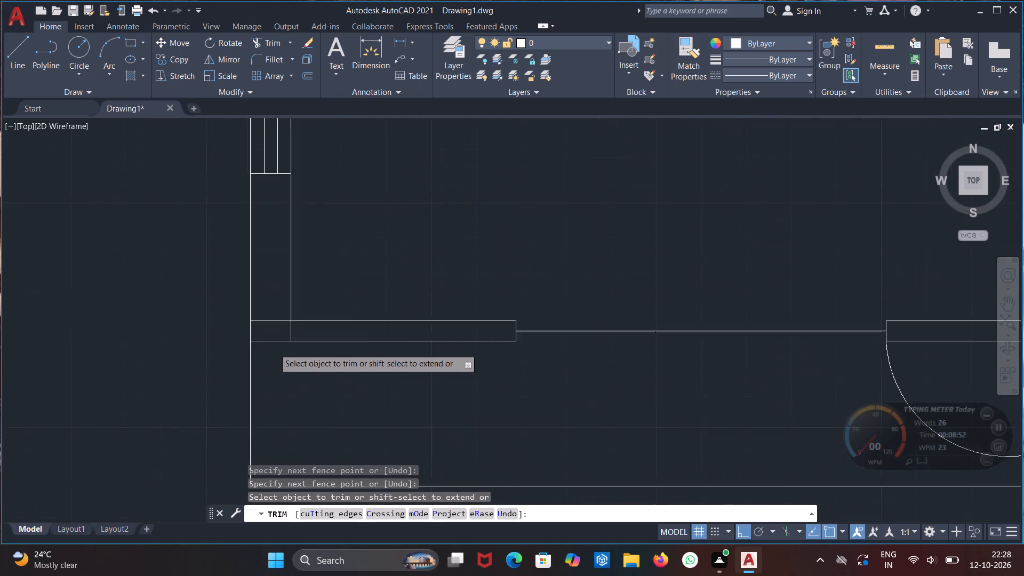
{"action": "scroll", "coordinate": [274, 348], "scroll_direction": "up", "scroll_amount": 4}
{"action": "left_click_drag", "start_coordinate": [429, 299], "coordinate": [364, 299]}
{"action": "left_click_drag", "start_coordinate": [314, 190], "coordinate": [317, 276]}
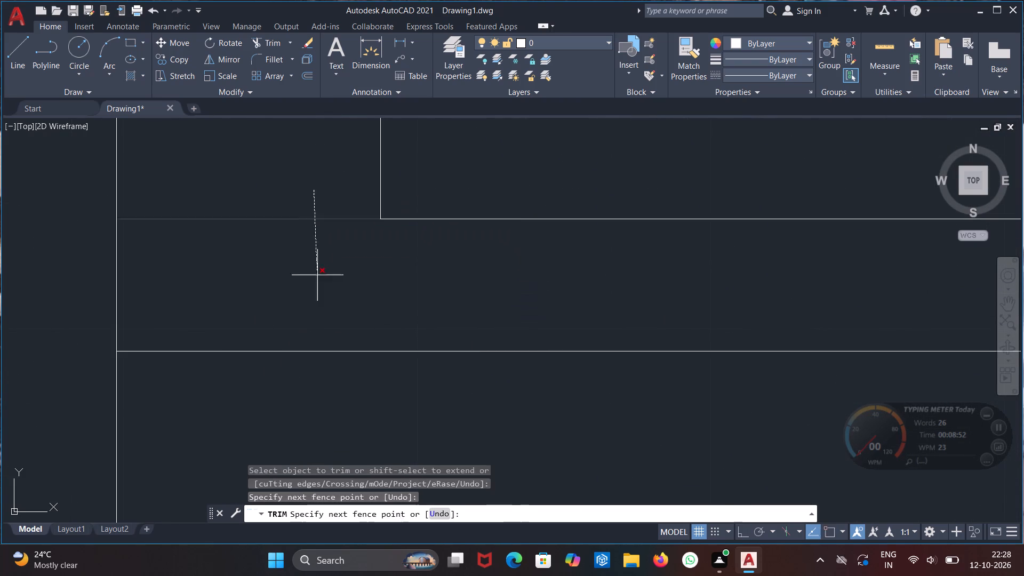
{"action": "left_click_drag", "start_coordinate": [317, 276], "coordinate": [318, 276]}
{"action": "scroll", "coordinate": [355, 264], "scroll_direction": "down", "scroll_amount": 8}
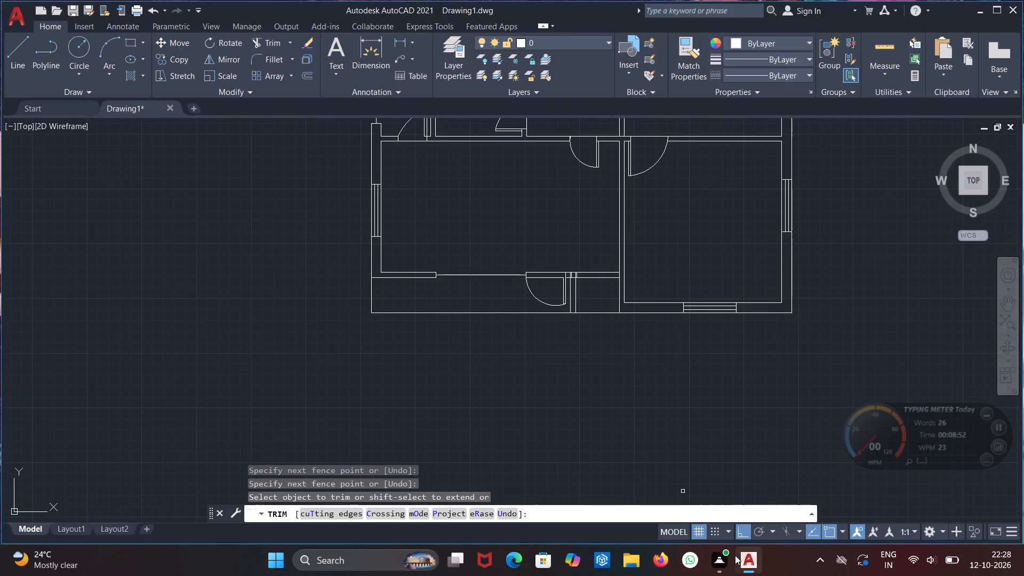
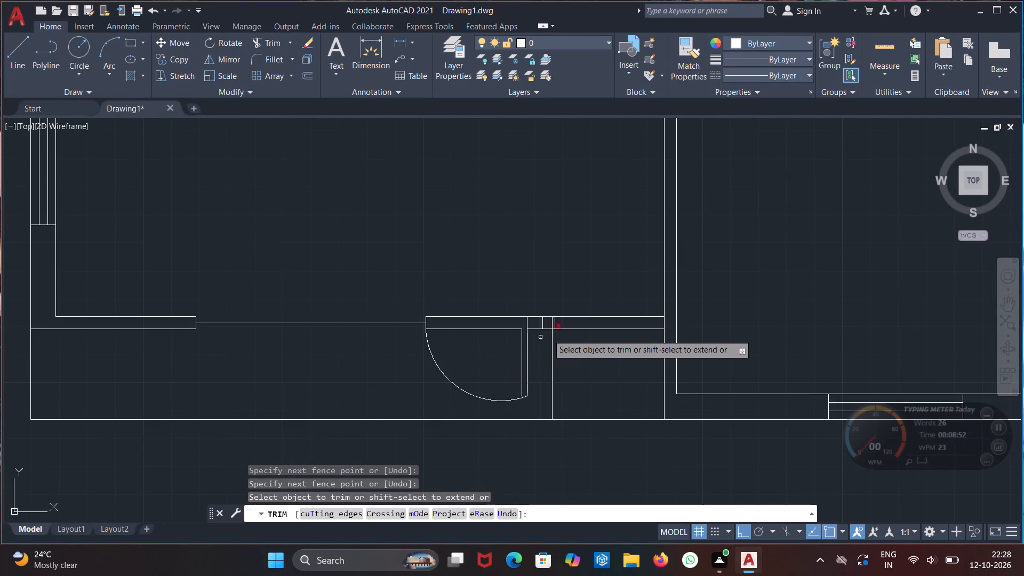
Trim the crossing lines where the short partition beside the door meets the bottom-left room's lower wall.
{"action": "scroll", "coordinate": [553, 331], "scroll_direction": "up", "scroll_amount": 2}
{"action": "left_click", "coordinate": [526, 316]}
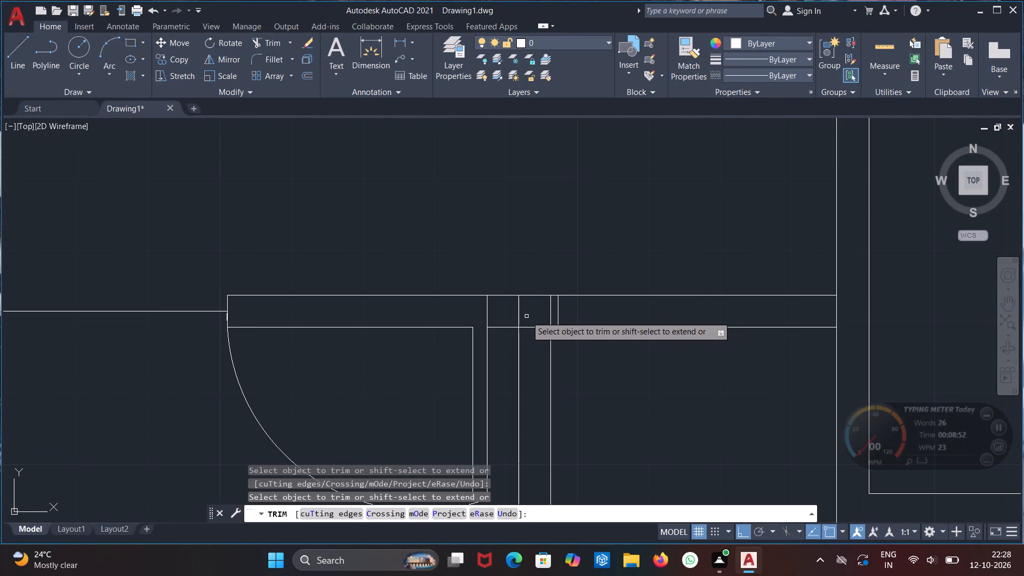
{"action": "left_click", "coordinate": [517, 315]}
{"action": "left_click", "coordinate": [535, 326]}
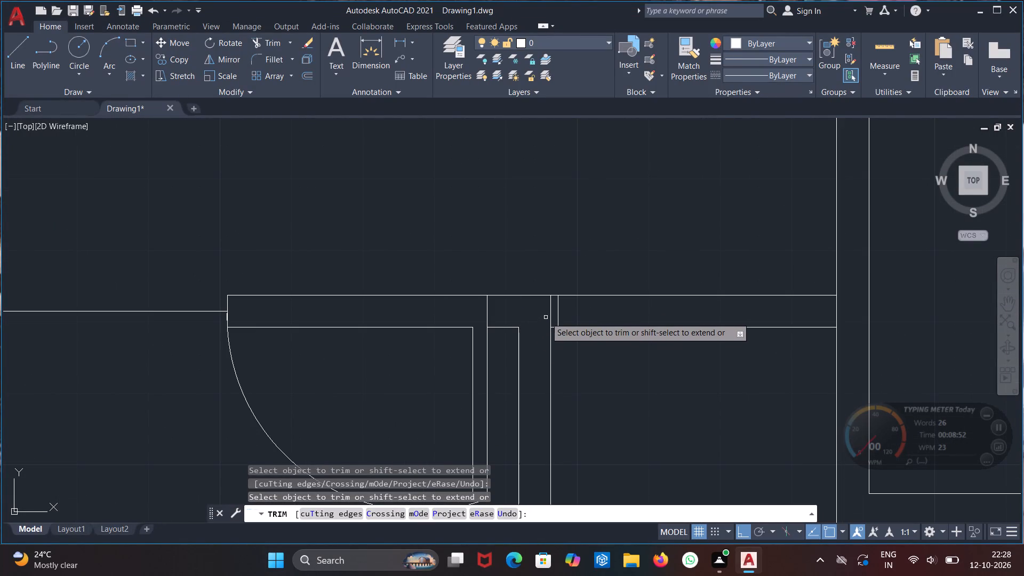
{"action": "left_click", "coordinate": [551, 313]}
{"action": "left_click", "coordinate": [559, 310]}
{"action": "scroll", "coordinate": [588, 371], "scroll_direction": "down", "scroll_amount": 1}
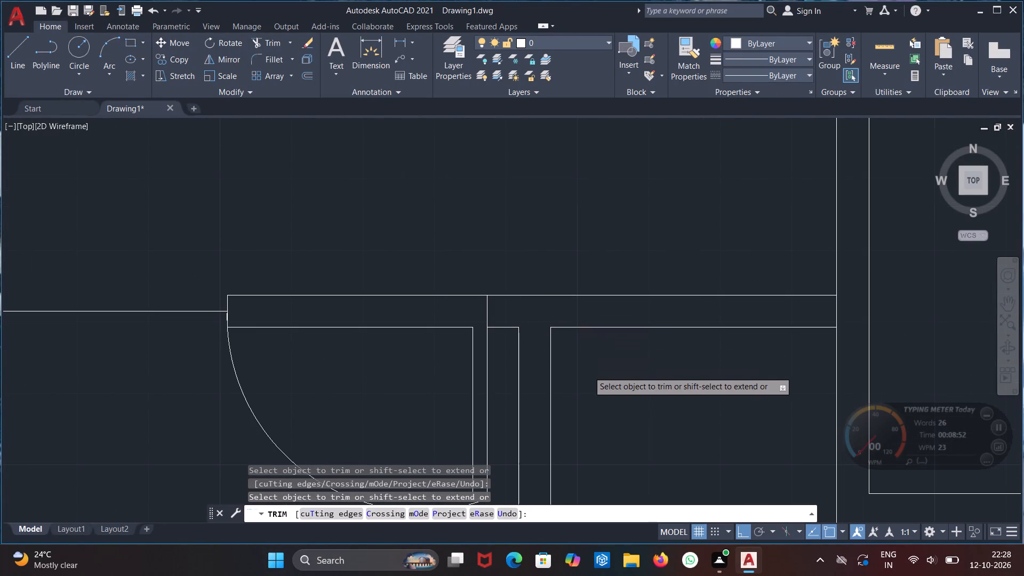
{"action": "scroll", "coordinate": [588, 371], "scroll_direction": "down", "scroll_amount": 1}
{"action": "middle_click_drag", "start_coordinate": [615, 407], "coordinate": [582, 358]}
{"action": "scroll", "coordinate": [584, 378], "scroll_direction": "down", "scroll_amount": 3}
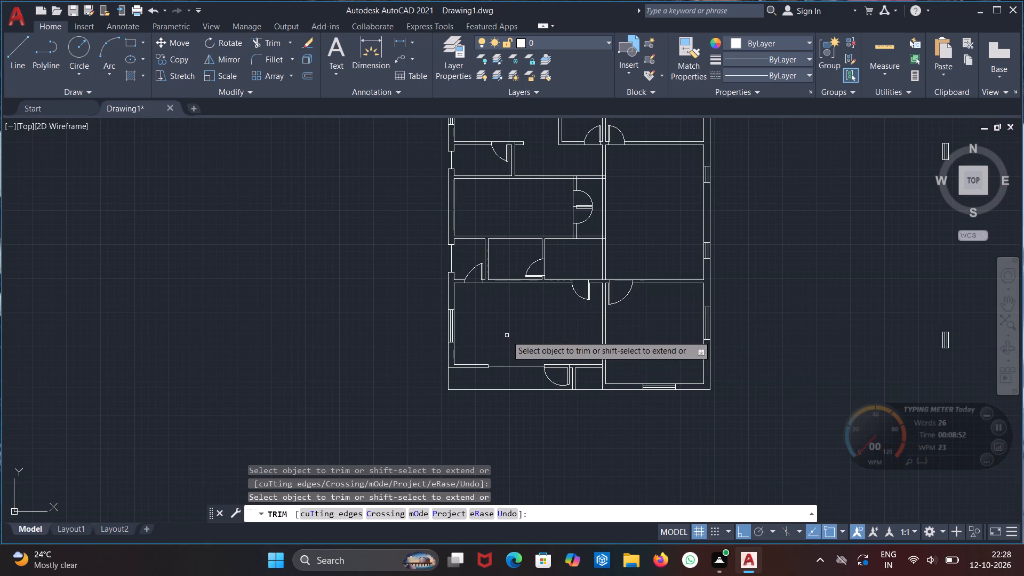
{"action": "key", "text": "Escape"}
{"action": "key", "text": "Escape"}
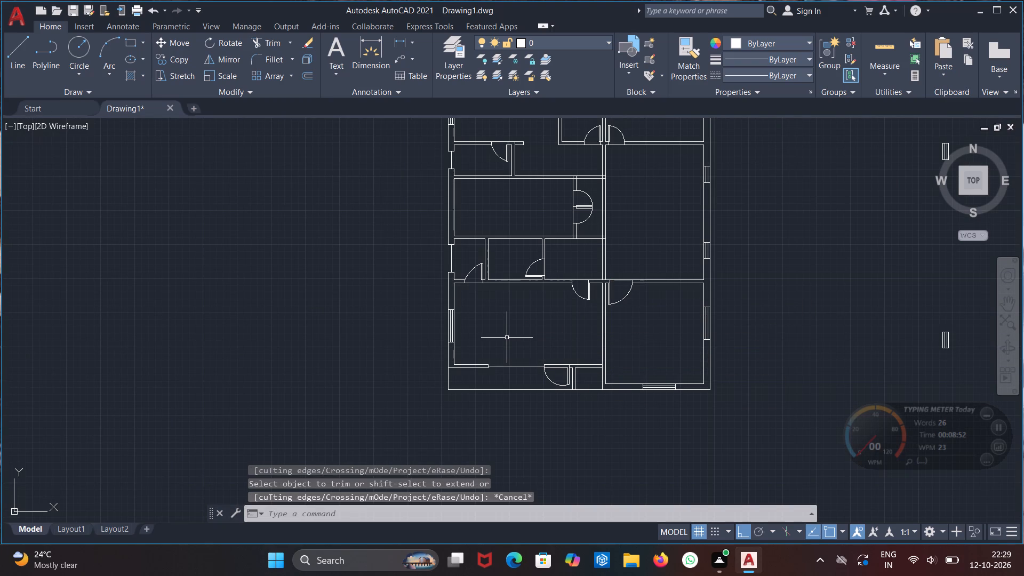
Start a multiline text label inside the bottom-left room with the first line M BED ROOM.
{"action": "key", "text": "t"}
{"action": "key", "text": "Return"}
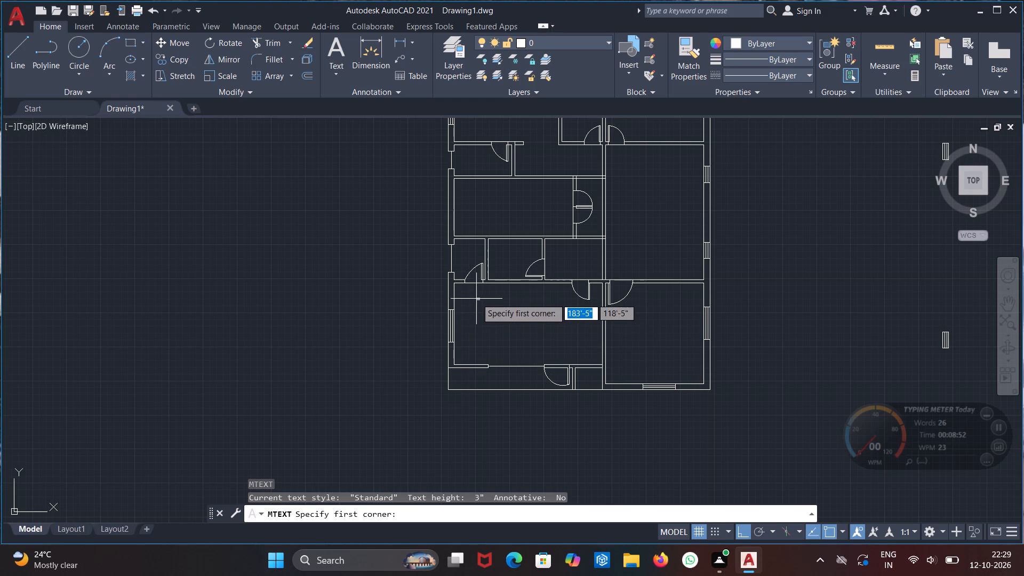
{"action": "left_click", "coordinate": [476, 298]}
{"action": "left_click", "coordinate": [577, 349]}
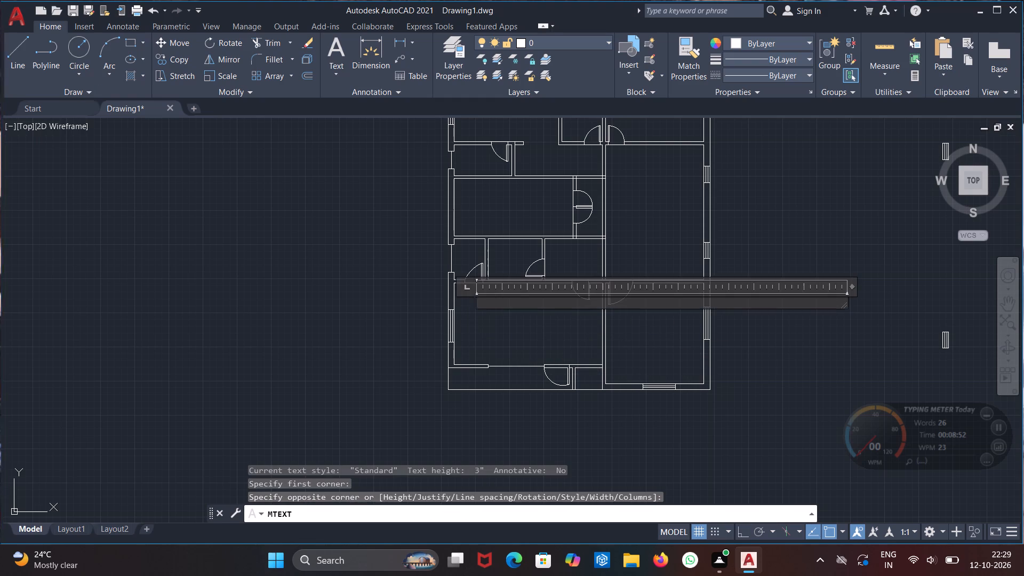
{"action": "scroll", "coordinate": [511, 302], "scroll_direction": "up", "scroll_amount": 3}
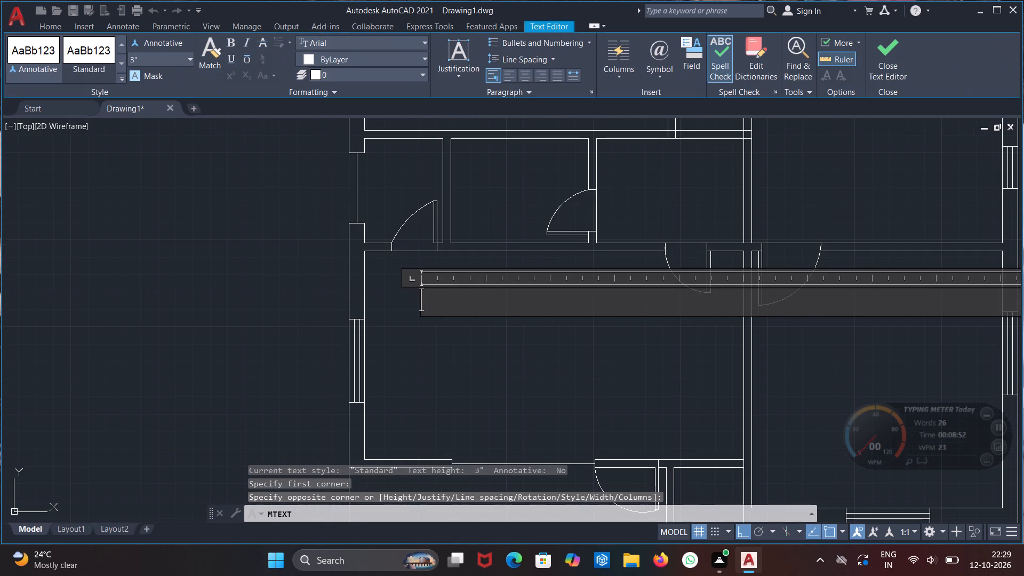
{"action": "type", "text": "M"}
{"action": "key", "text": "space"}
{"action": "type", "text": "BED ROOM"}
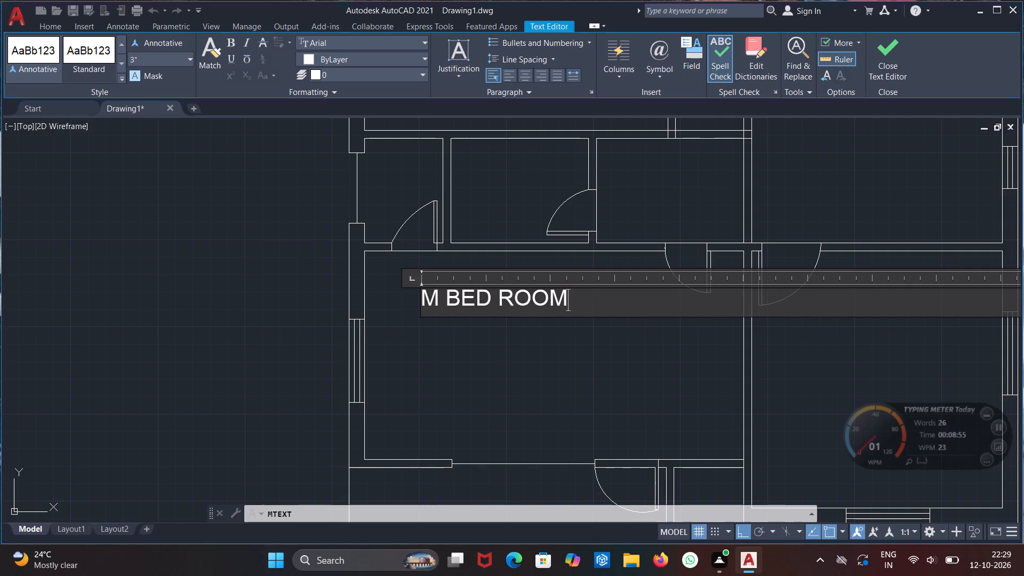
Add the room size 15'-9"X10'-0" as the second line of the label.
{"action": "key", "text": "Return"}
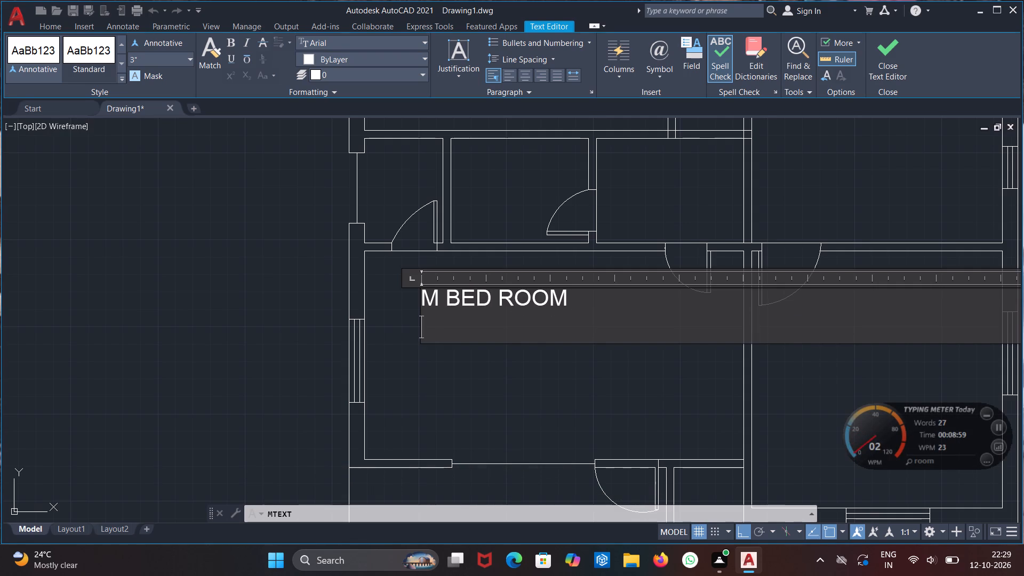
{"action": "type", "text": "15"}
{"action": "type", "text": "'-"}
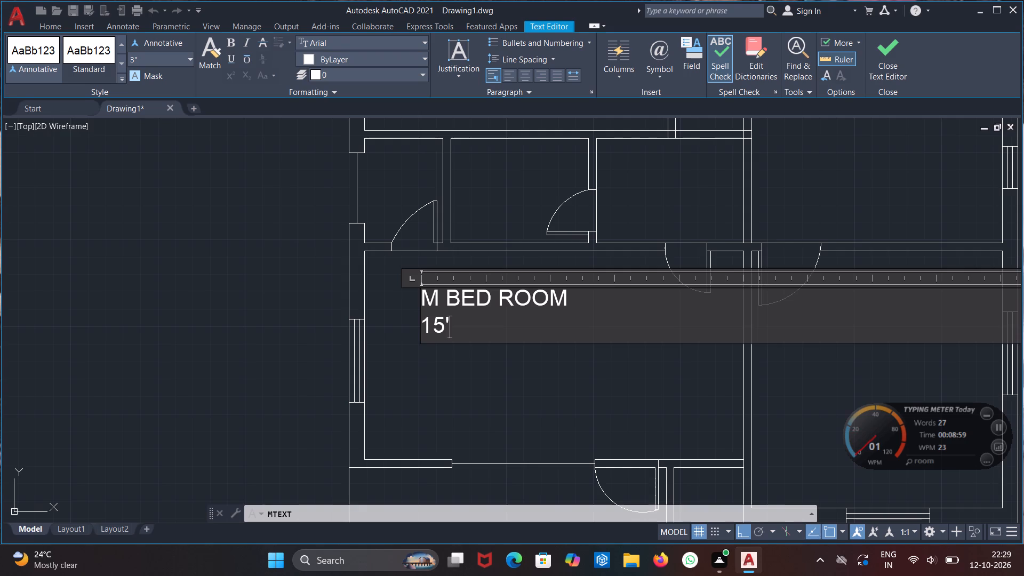
{"action": "type", "text": "9\"X"}
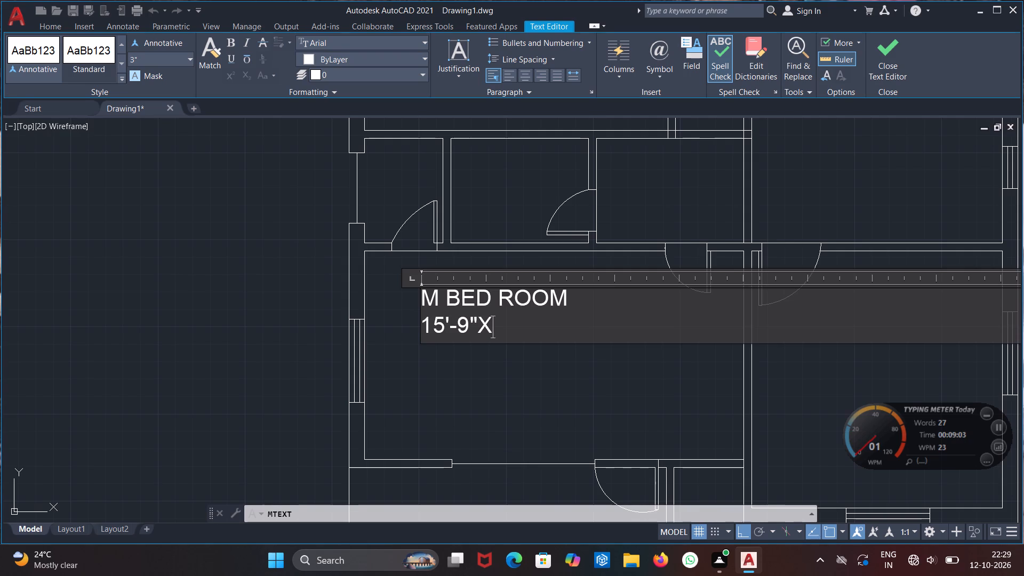
{"action": "type", "text": "10"}
{"action": "type", "text": "'0\""}
{"action": "left_click", "coordinate": [517, 326]}
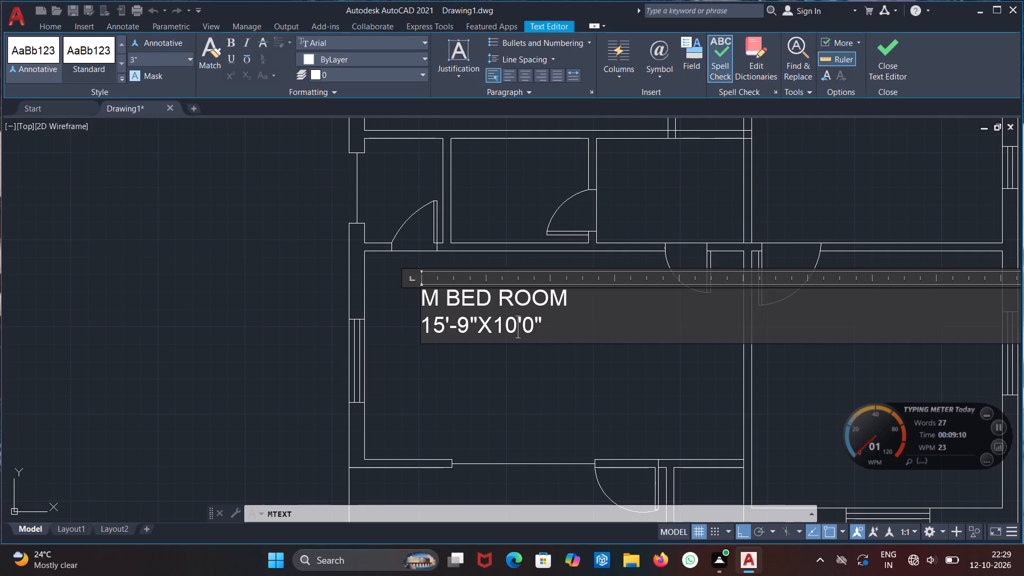
{"action": "left_click", "coordinate": [555, 324]}
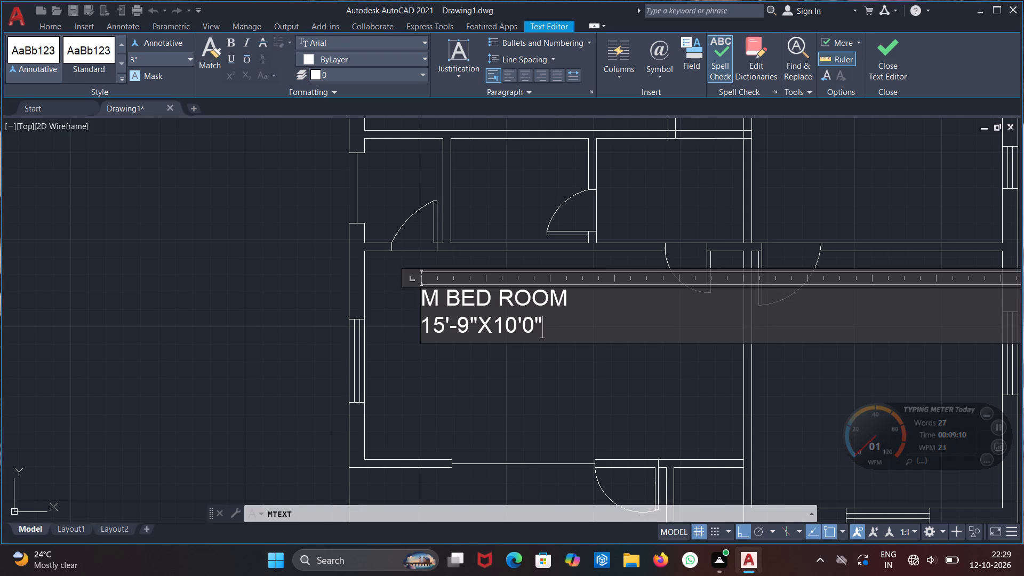
{"action": "key", "text": "BackSpace"}
{"action": "key", "text": "BackSpace"}
{"action": "key", "text": "minus"}
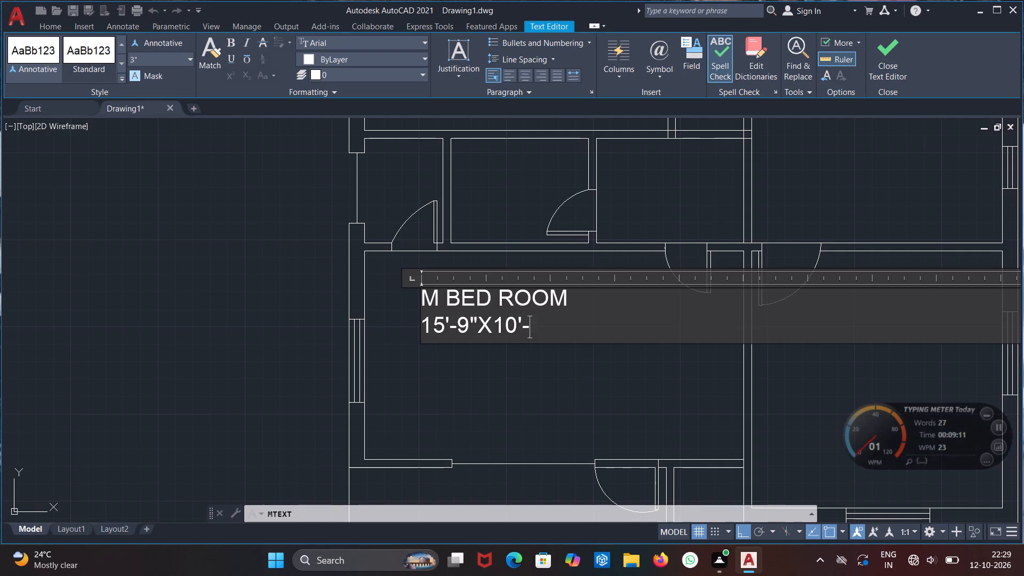
{"action": "type", "text": "0\""}
Set the text height of both label lines to 9".
{"action": "left_click_drag", "start_coordinate": [566, 327], "coordinate": [371, 319]}
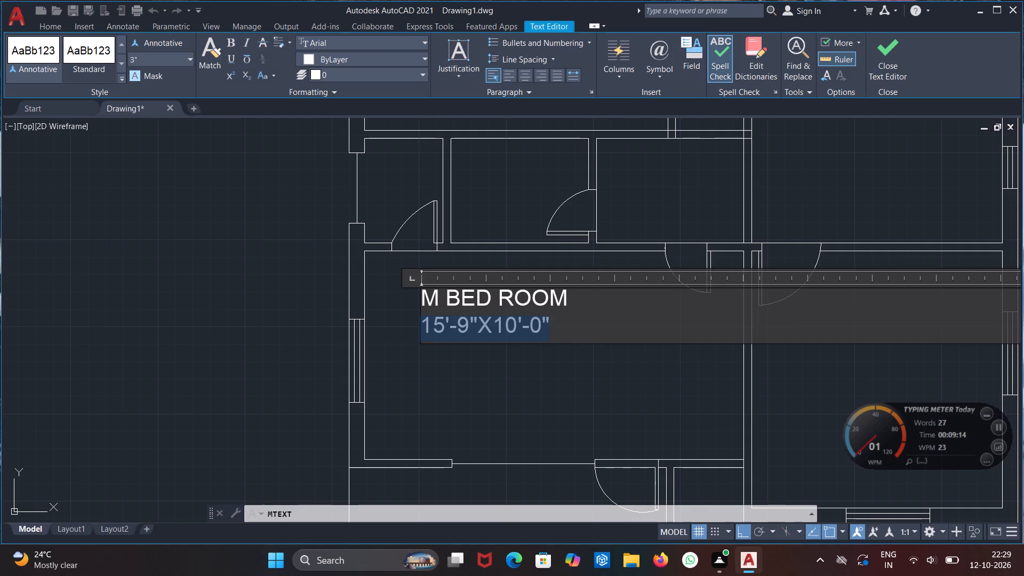
{"action": "left_click_drag", "start_coordinate": [371, 319], "coordinate": [385, 279]}
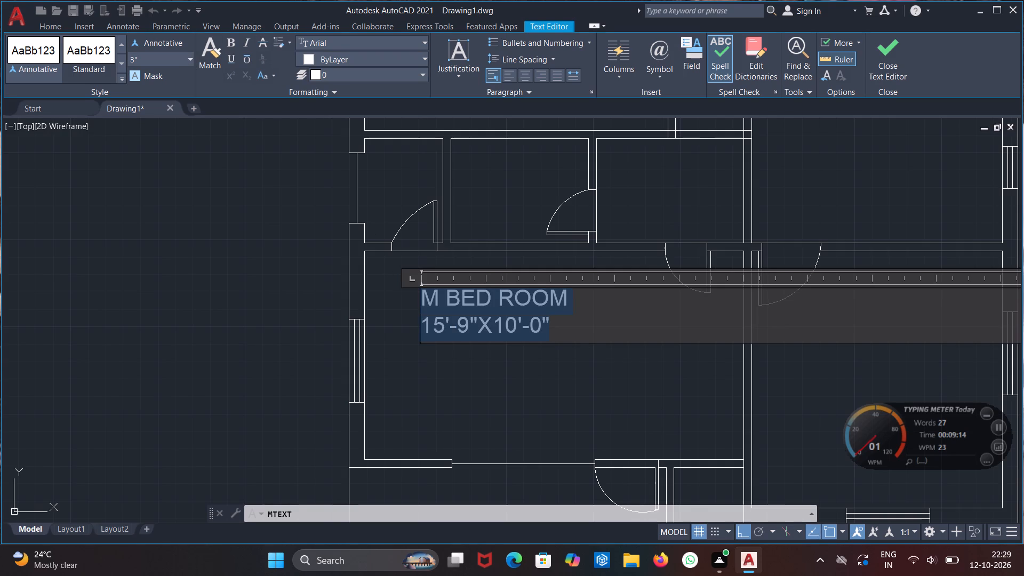
{"action": "left_click", "coordinate": [182, 59]}
{"action": "key", "text": "9"}
{"action": "key", "text": "shift+quotedbl"}
{"action": "key", "text": "Return"}
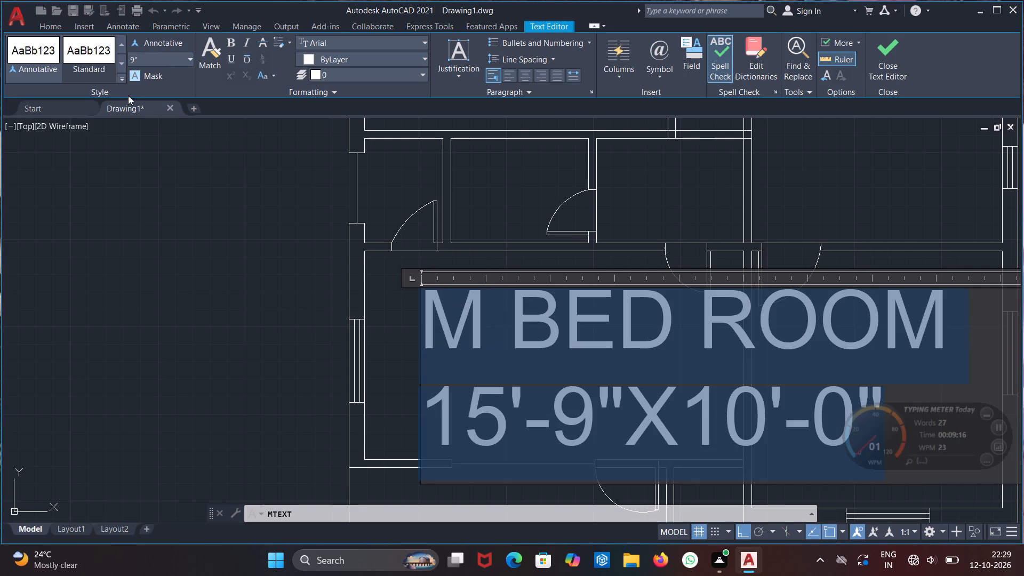
Change the font of both label lines to Cambria and finish editing the text.
{"action": "left_click", "coordinate": [327, 39]}
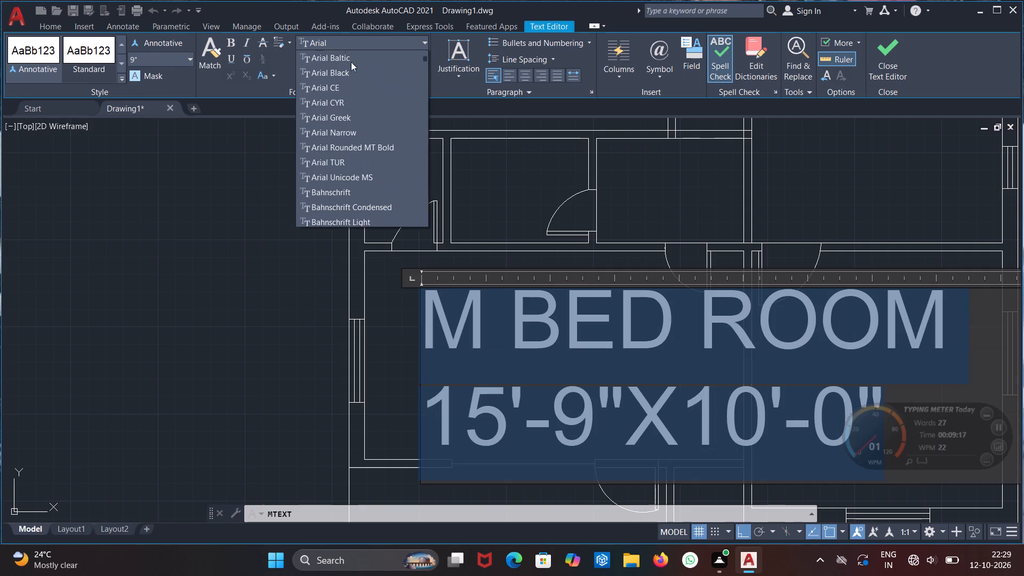
{"action": "scroll", "coordinate": [360, 130], "scroll_direction": "down", "scroll_amount": 11}
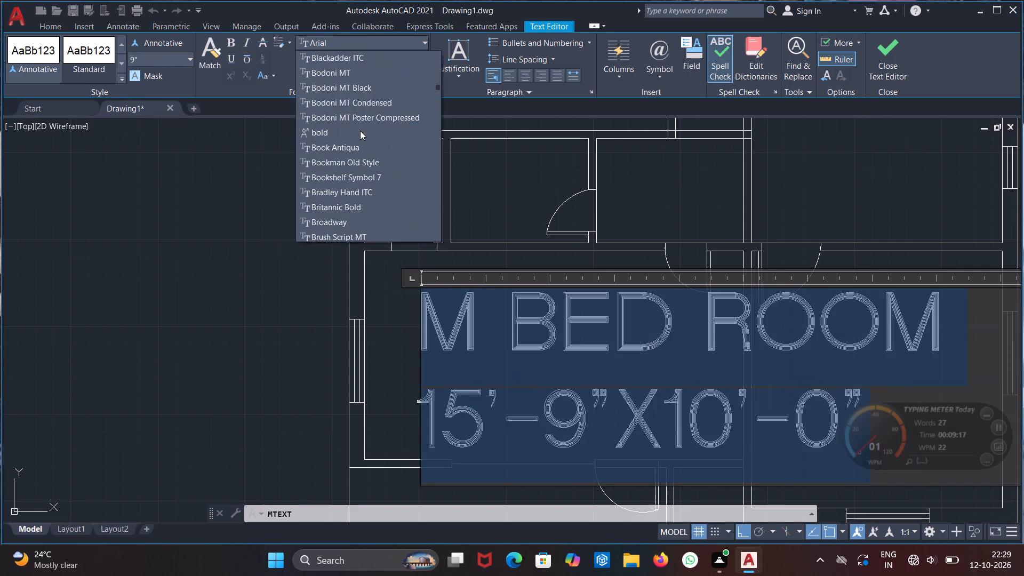
{"action": "scroll", "coordinate": [360, 131], "scroll_direction": "down", "scroll_amount": 4}
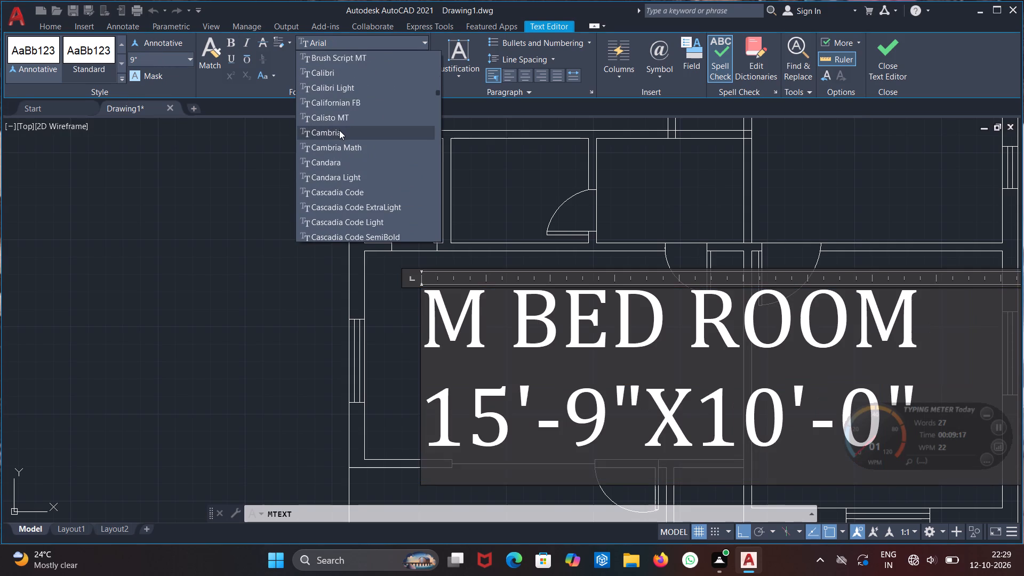
{"action": "left_click", "coordinate": [339, 130]}
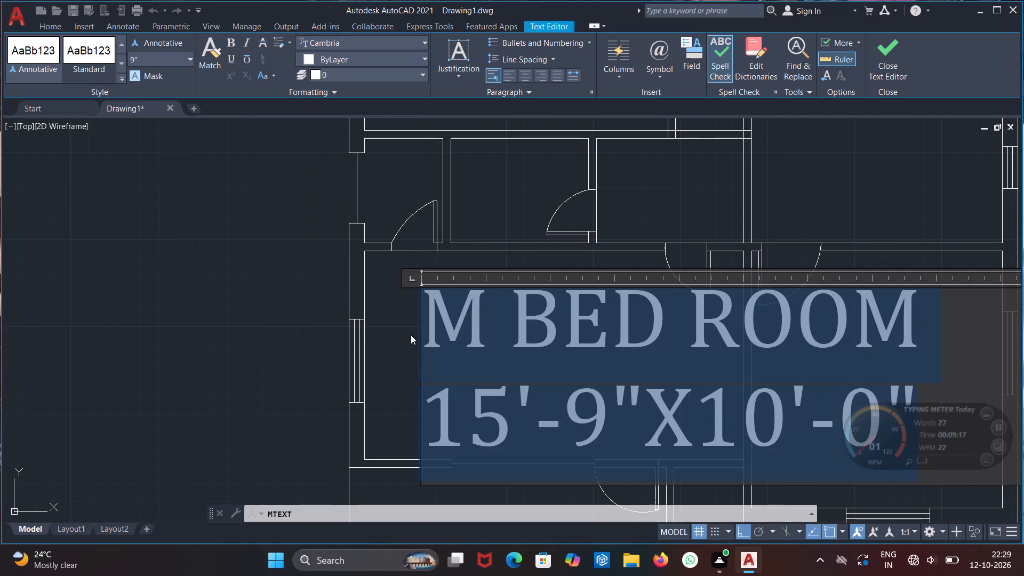
{"action": "left_click", "coordinate": [399, 338]}
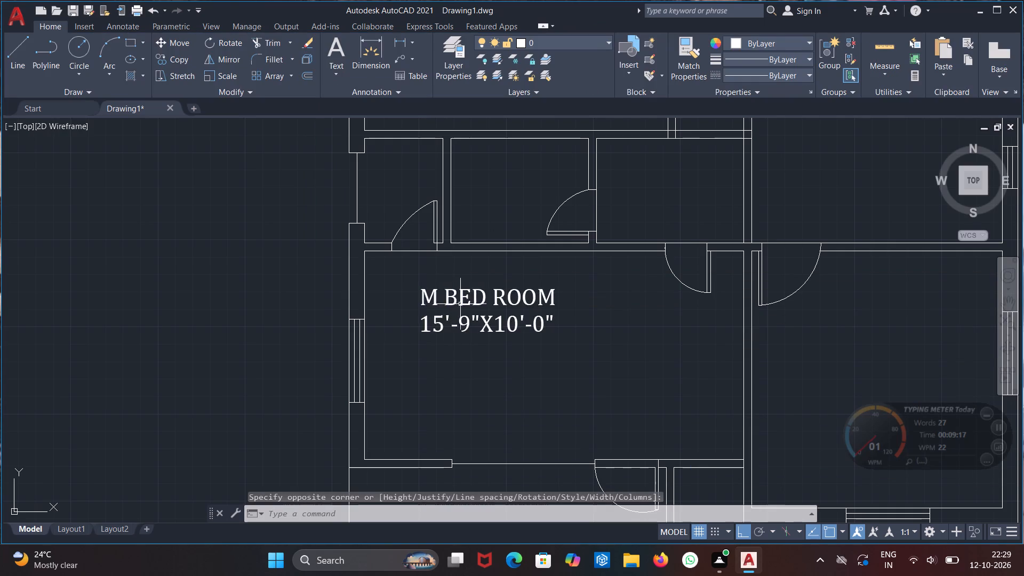
Move the M BED ROOM label straight down about 3'-9" within the room.
{"action": "left_click", "coordinate": [421, 297]}
{"action": "left_click", "coordinate": [421, 291]}
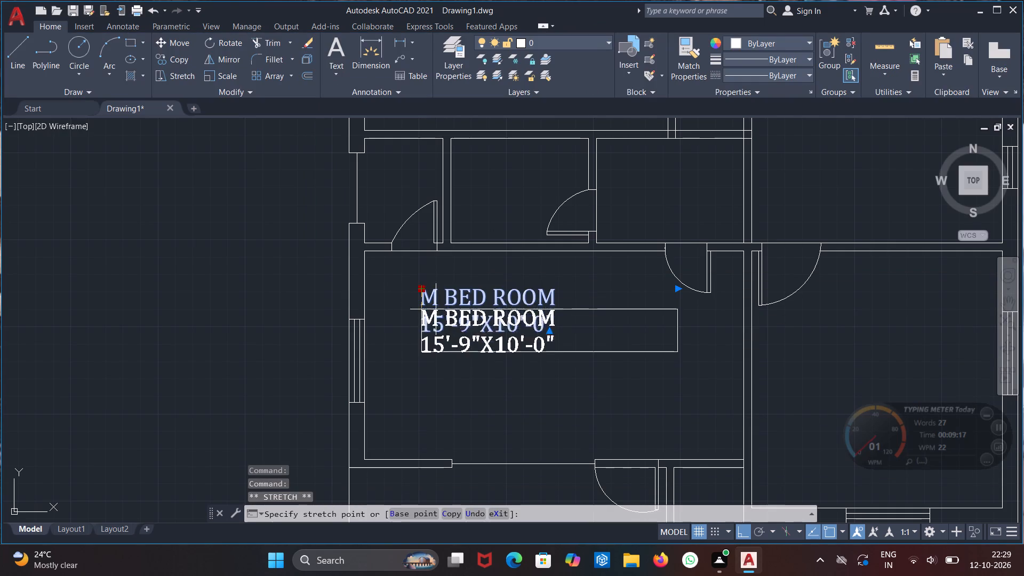
{"action": "left_click", "coordinate": [498, 367]}
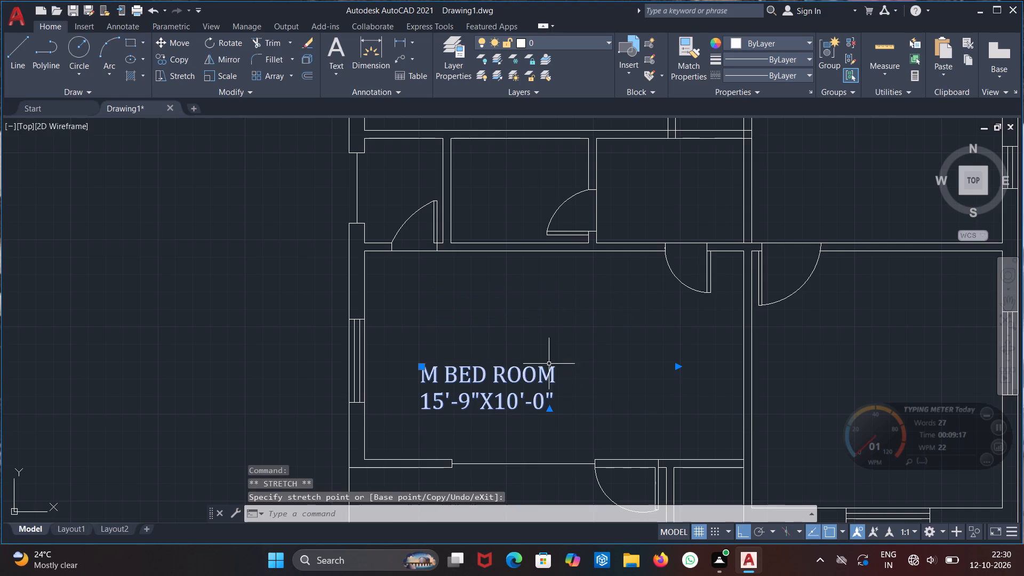
Narrow the M BED ROOM label's text frame from its right edge, keeping the text on two lines.
{"action": "scroll", "coordinate": [444, 434], "scroll_direction": "up", "scroll_amount": 2}
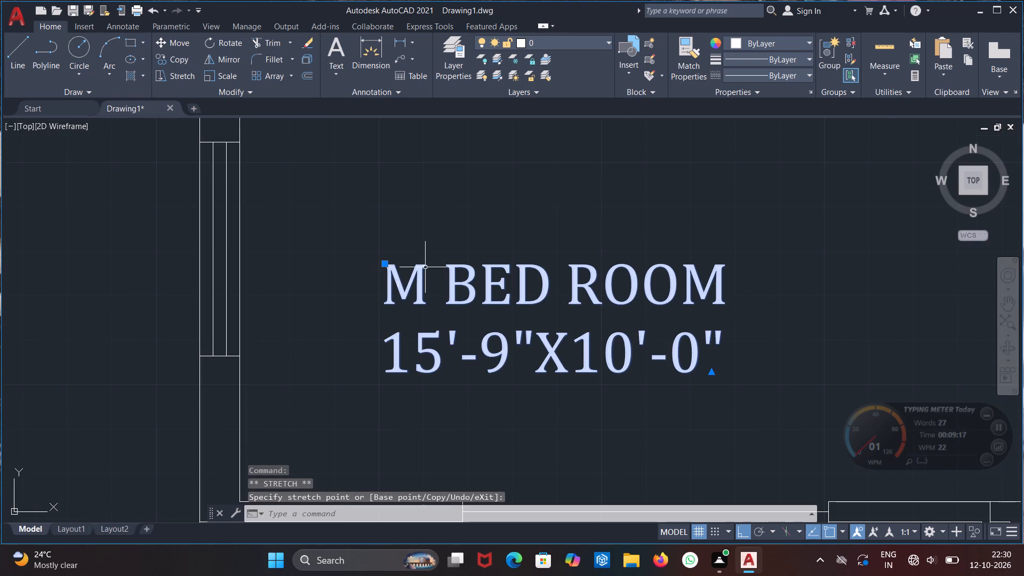
{"action": "scroll", "coordinate": [457, 296], "scroll_direction": "down", "scroll_amount": 2}
{"action": "left_click", "coordinate": [682, 287]}
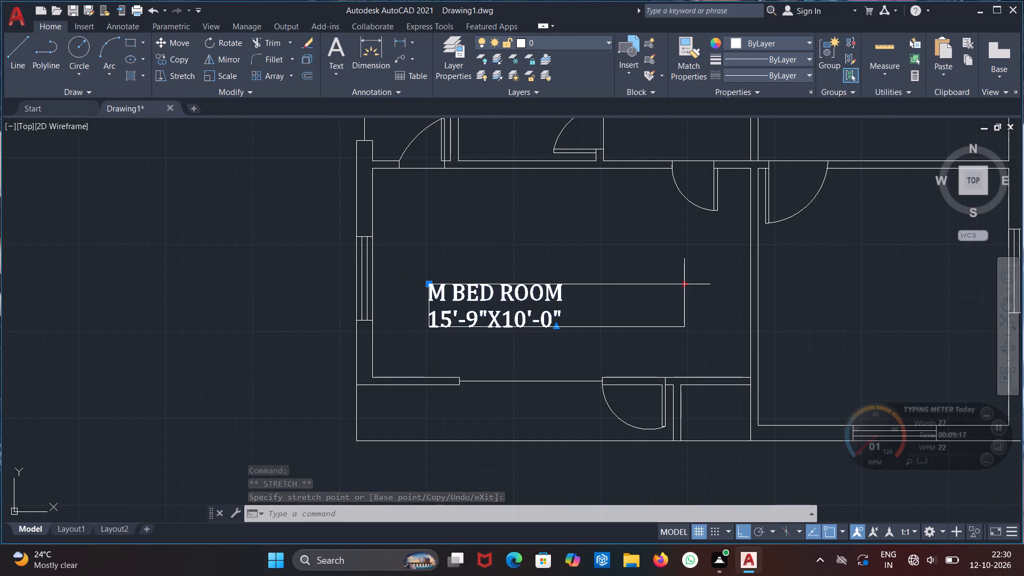
{"action": "left_click", "coordinate": [621, 292]}
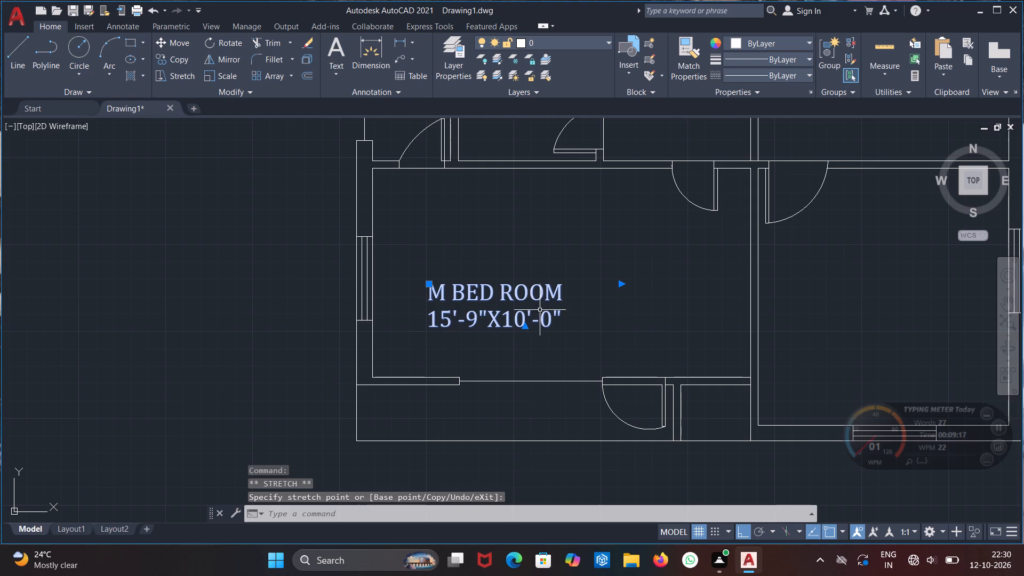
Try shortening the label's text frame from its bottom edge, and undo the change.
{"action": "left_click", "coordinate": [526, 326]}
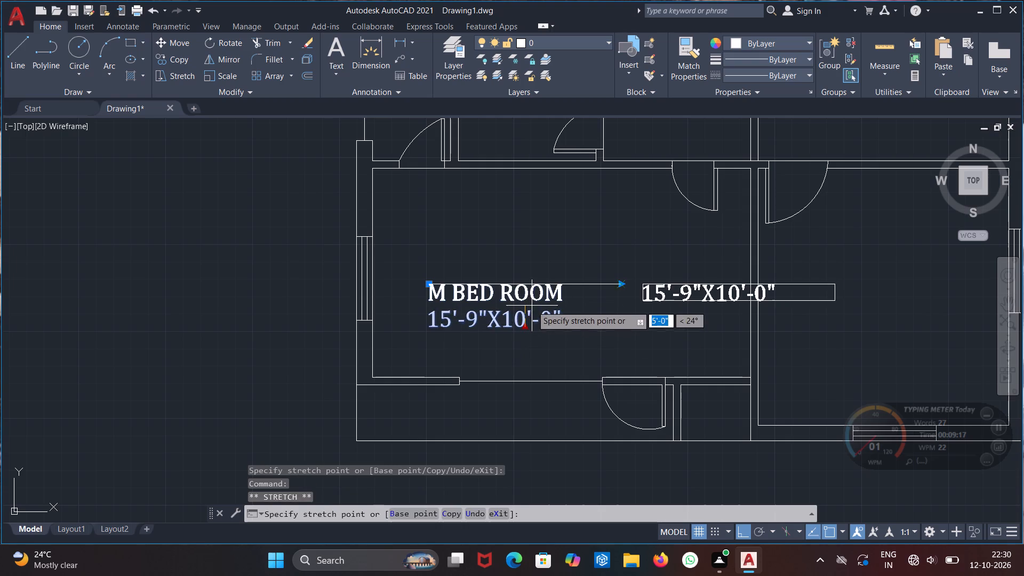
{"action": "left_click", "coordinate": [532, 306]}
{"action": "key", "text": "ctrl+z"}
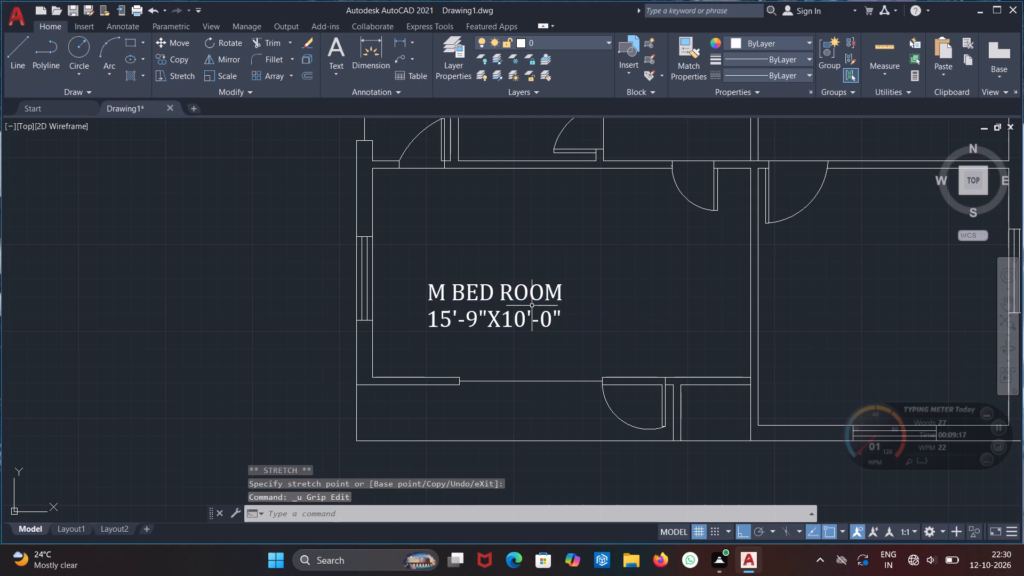
Move the M BED ROOM label horizontally to the right, closer to the middle of the room.
{"action": "left_click", "coordinate": [436, 290]}
{"action": "left_click", "coordinate": [427, 286]}
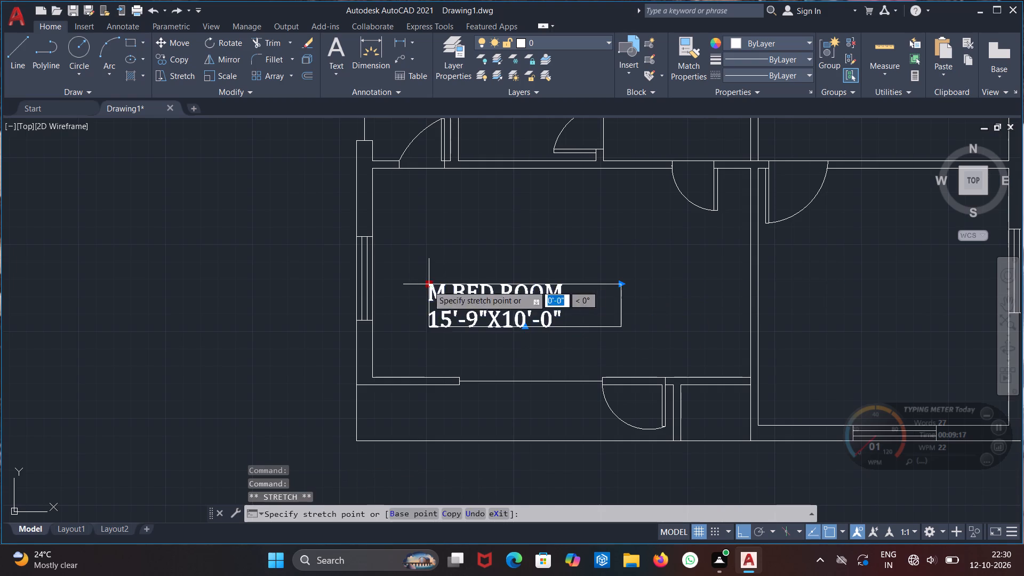
{"action": "left_click", "coordinate": [472, 263]}
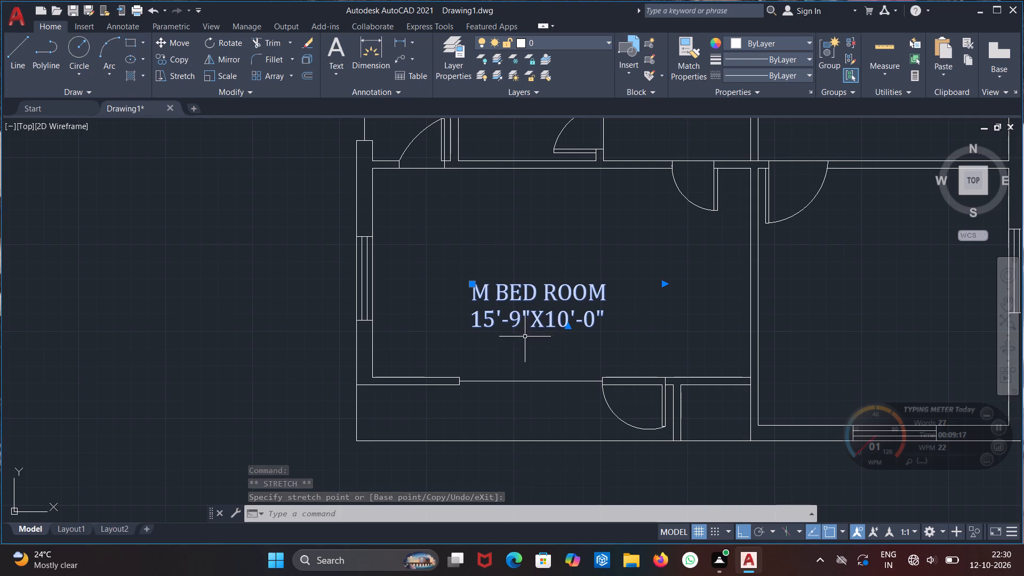
Add a two-line text label reading TOILET and 5'-0"X3'-9" in the small room above the master bedroom's left end.
{"action": "scroll", "coordinate": [505, 347], "scroll_direction": "down", "scroll_amount": 1}
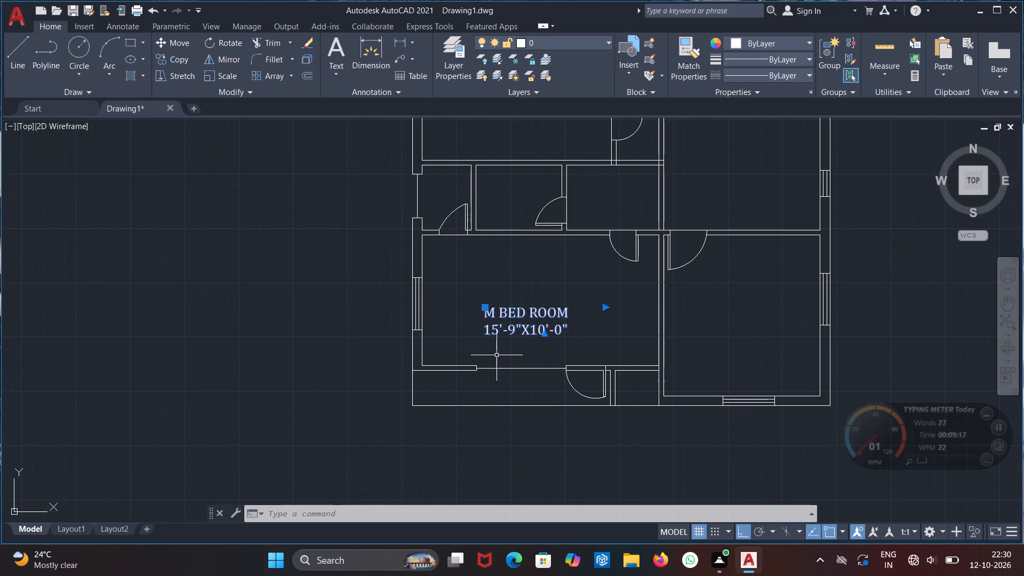
{"action": "scroll", "coordinate": [414, 186], "scroll_direction": "up", "scroll_amount": 2}
{"action": "middle_click_drag", "start_coordinate": [453, 187], "coordinate": [455, 276]}
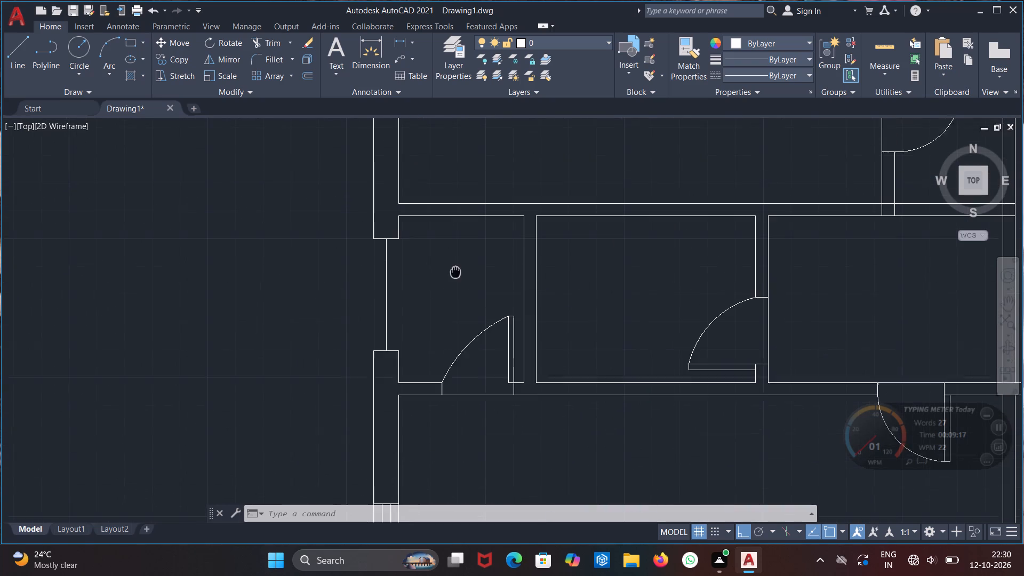
{"action": "middle_click_drag", "start_coordinate": [455, 276], "coordinate": [455, 283]}
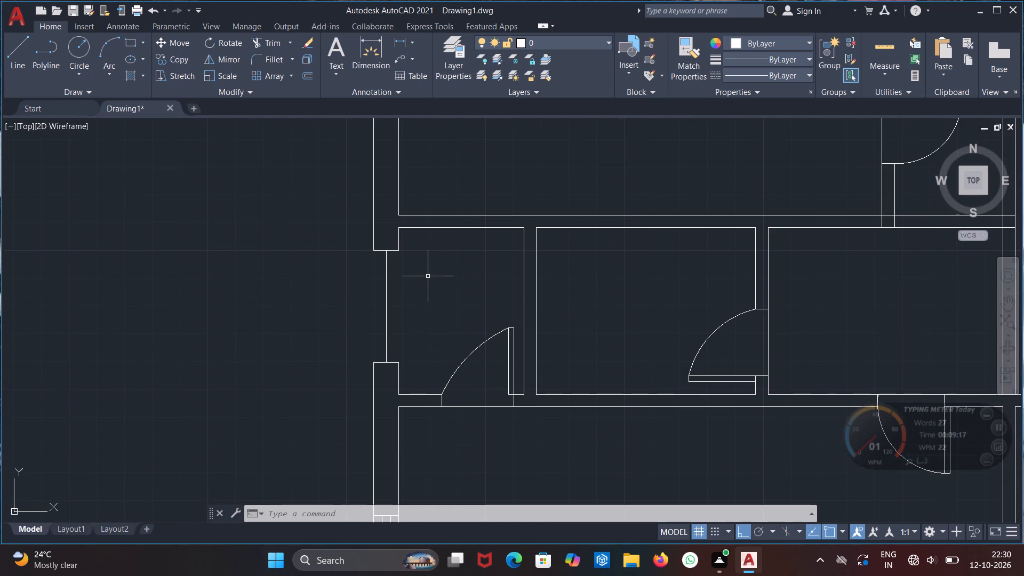
{"action": "key", "text": "t"}
{"action": "key", "text": "Return"}
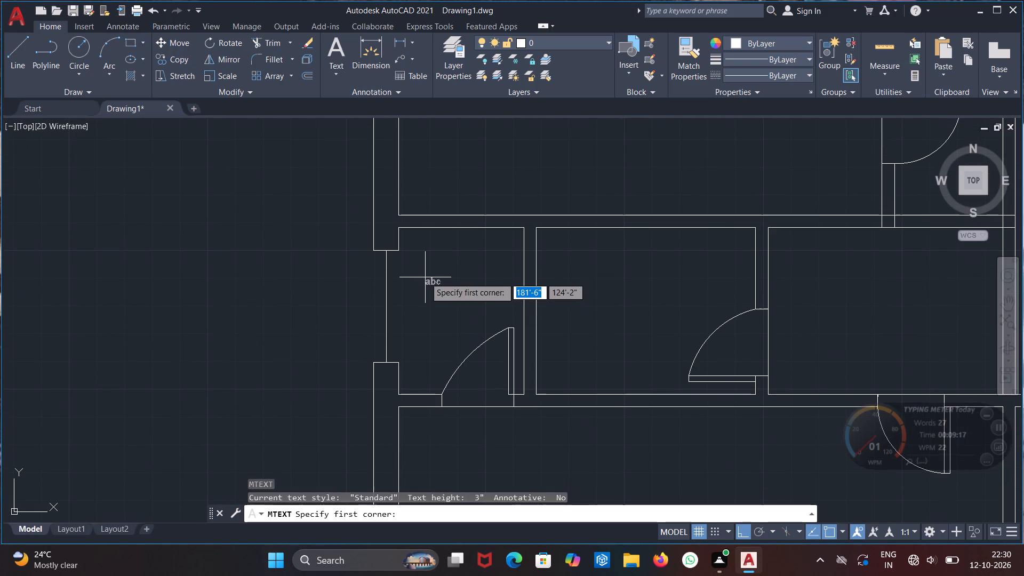
{"action": "left_click_drag", "start_coordinate": [413, 259], "coordinate": [419, 262]}
{"action": "left_click", "coordinate": [506, 319]}
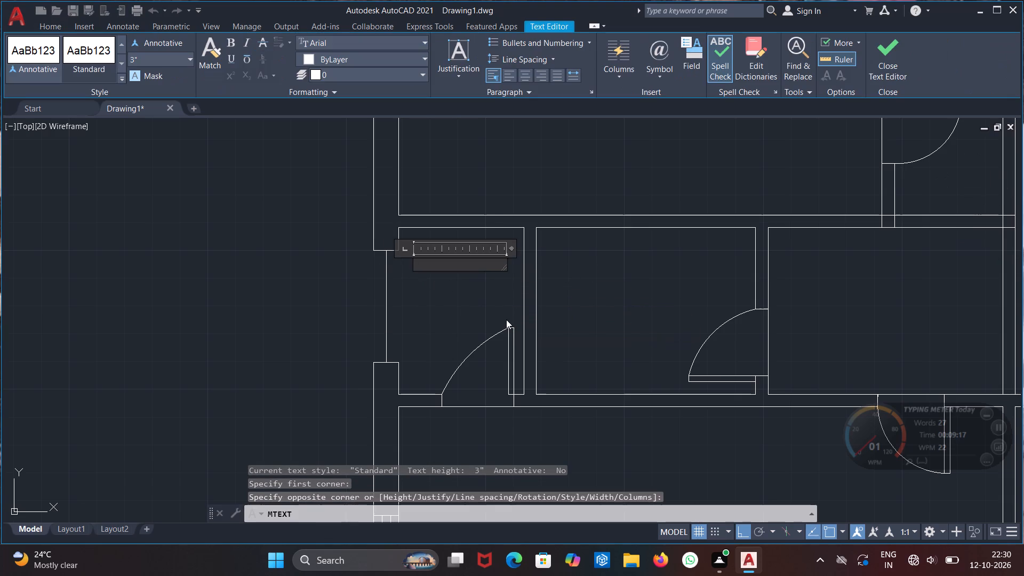
{"action": "type", "text": "TOILET"}
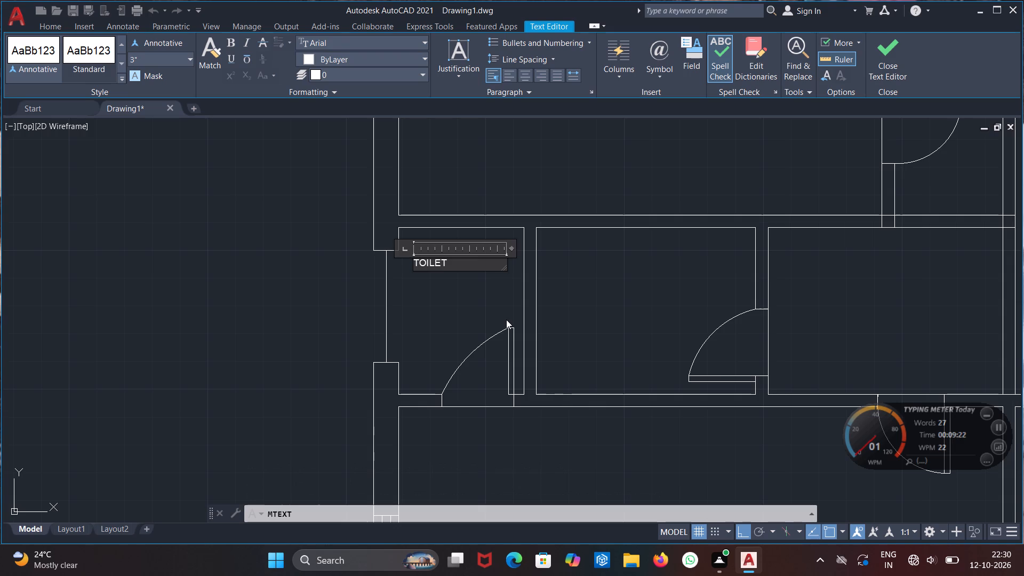
{"action": "key", "text": "Return"}
{"action": "type", "text": "5'"}
{"action": "type", "text": "-0\""}
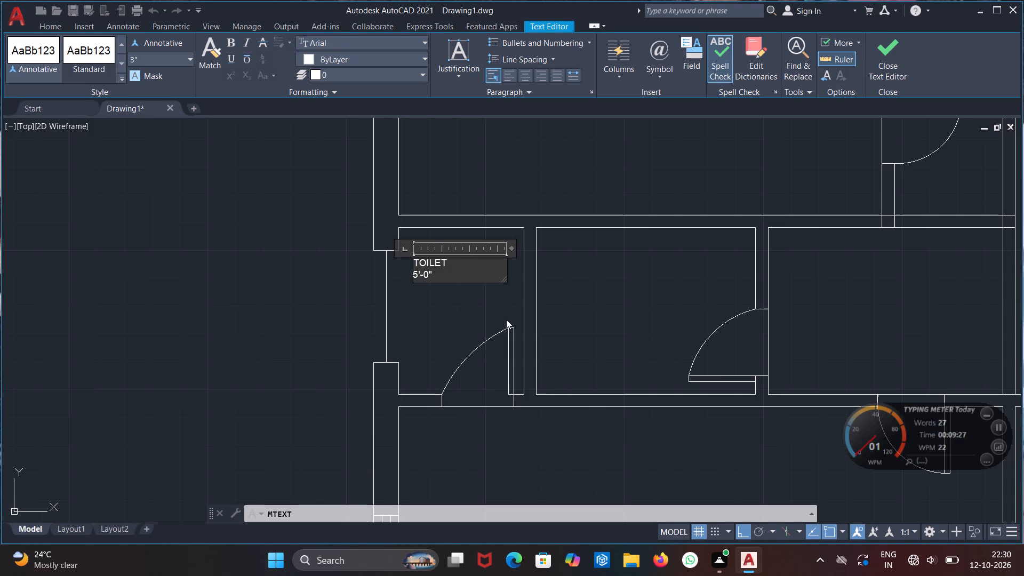
{"action": "key", "text": "x"}
{"action": "type", "text": "3'-"}
{"action": "key", "text": "9"}
{"action": "key", "text": "shift+quotedbl"}
Format both lines of the 5'-0"X3'-9" TOILET label with a 6" text height and the Cambria font.
{"action": "left_click_drag", "start_coordinate": [463, 274], "coordinate": [377, 278]}
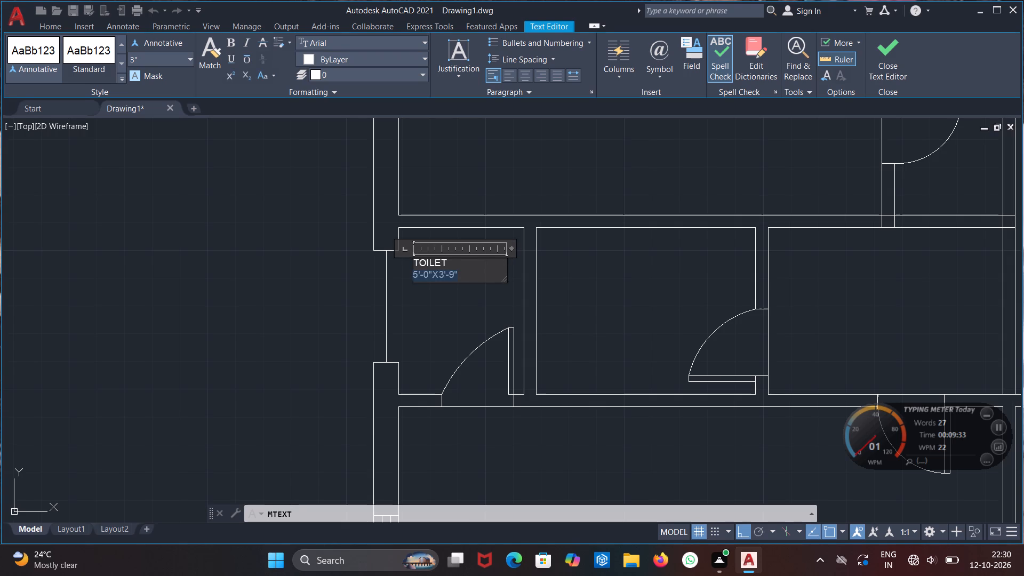
{"action": "left_click_drag", "start_coordinate": [377, 278], "coordinate": [366, 240]}
{"action": "left_click", "coordinate": [157, 65]}
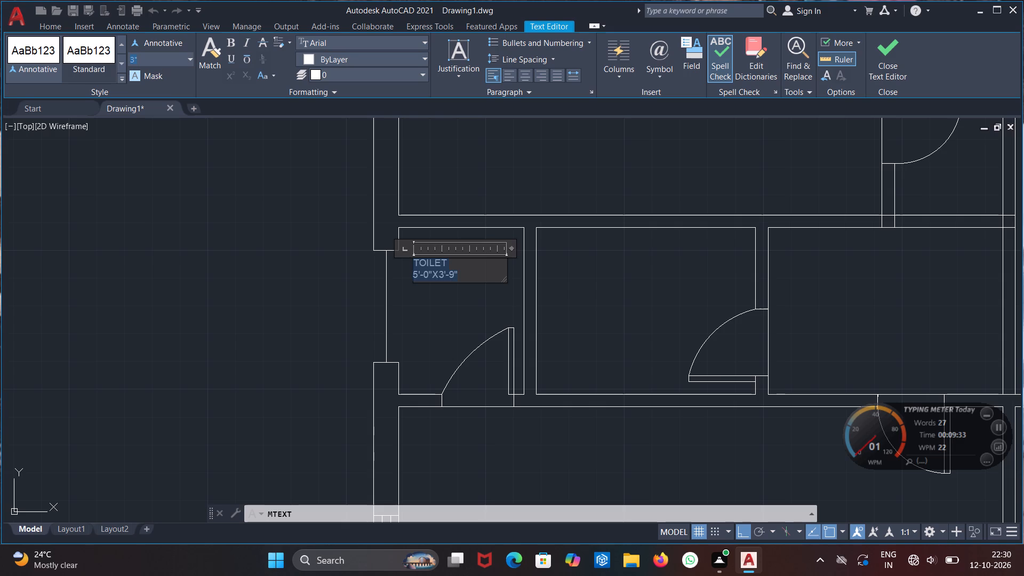
{"action": "type", "text": "6\""}
{"action": "key", "text": "Return"}
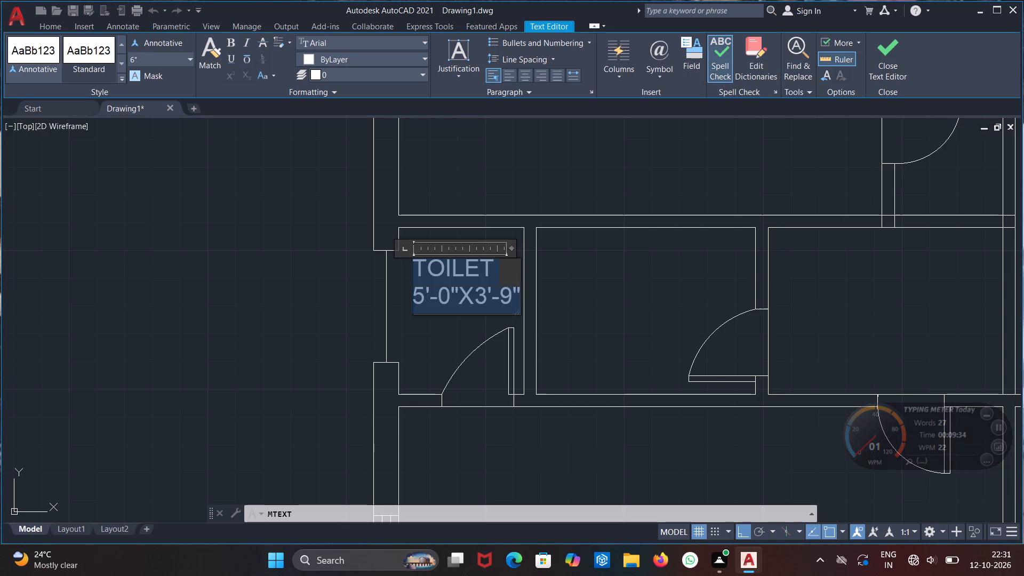
{"action": "left_click", "coordinate": [325, 41]}
{"action": "scroll", "coordinate": [364, 162], "scroll_direction": "down", "scroll_amount": 10}
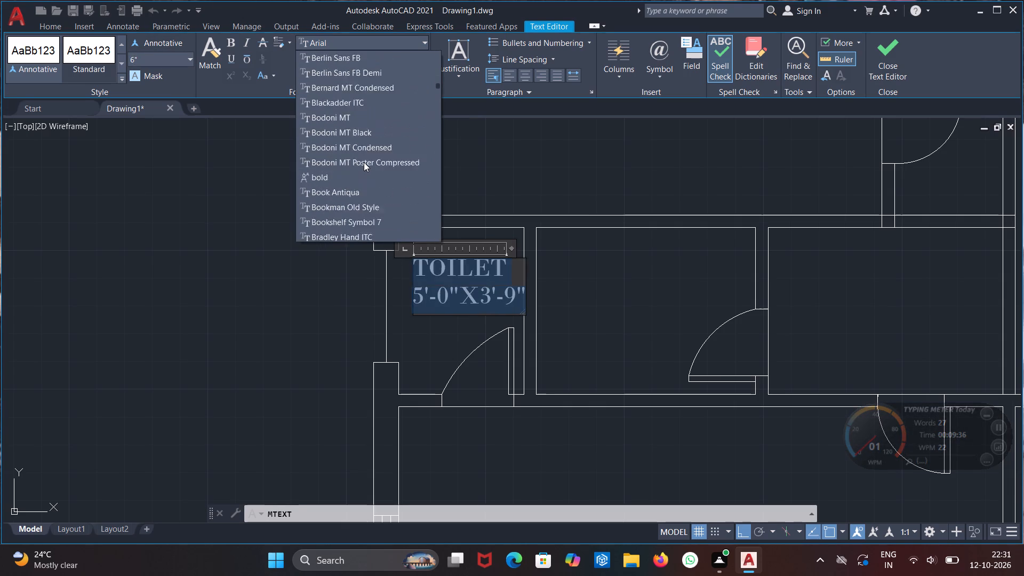
{"action": "scroll", "coordinate": [364, 162], "scroll_direction": "down", "scroll_amount": 2}
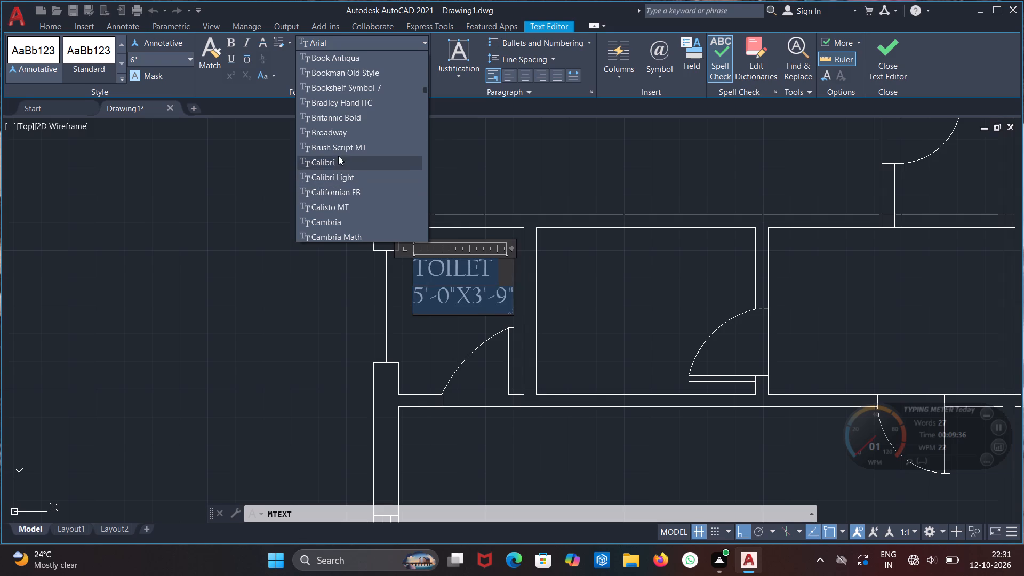
{"action": "left_click", "coordinate": [343, 221]}
{"action": "left_click", "coordinate": [417, 337]}
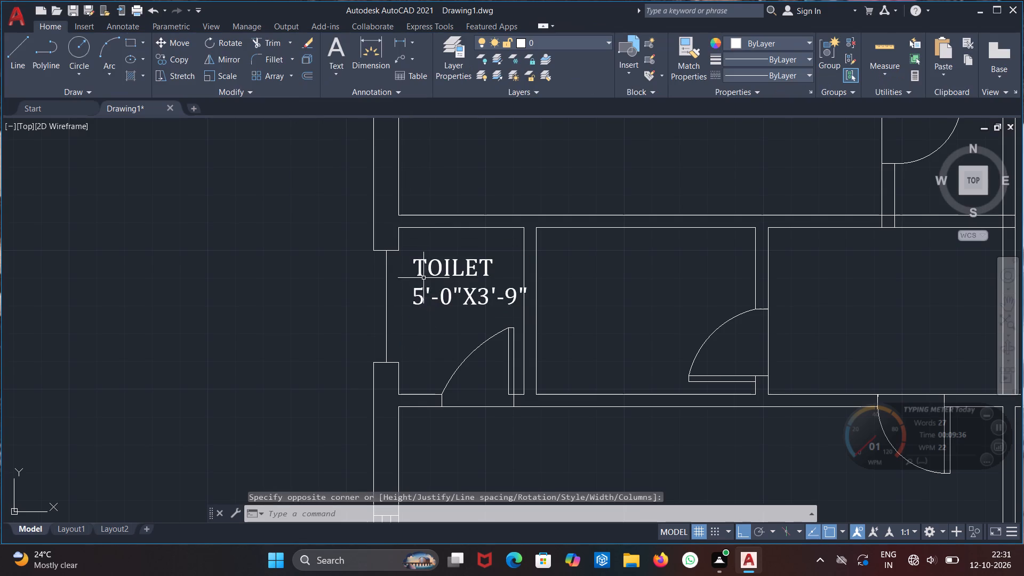
Move the 5'-0"X3'-9" TOILET label slightly left so it fits between the room's walls.
{"action": "left_click", "coordinate": [414, 262]}
{"action": "left_click", "coordinate": [412, 261]}
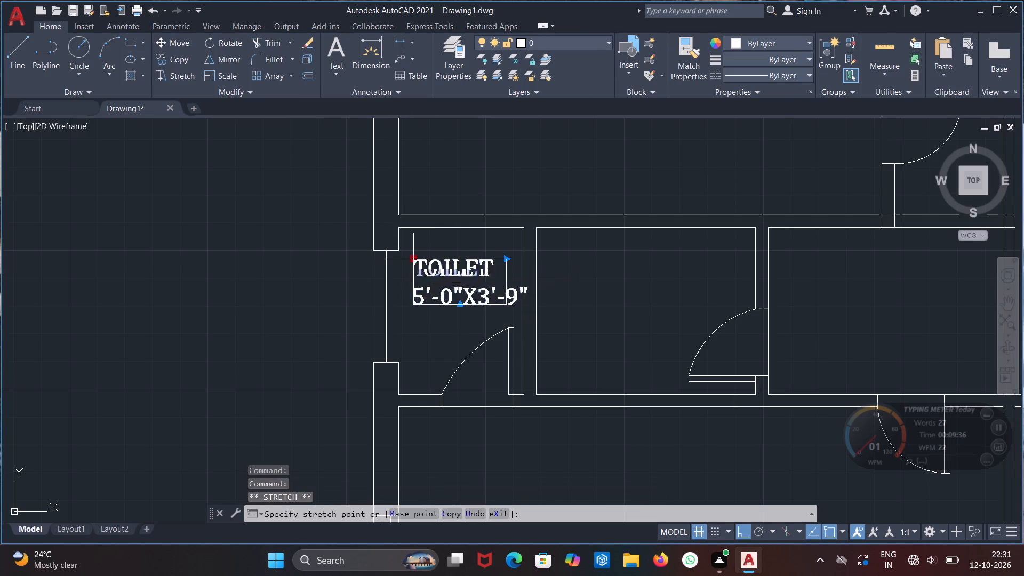
{"action": "left_click", "coordinate": [402, 263]}
Add a two-line text label reading TOILET and 6'-7"X3'-9" in the room just right of the labelled toilet.
{"action": "scroll", "coordinate": [470, 353], "scroll_direction": "down", "scroll_amount": 3}
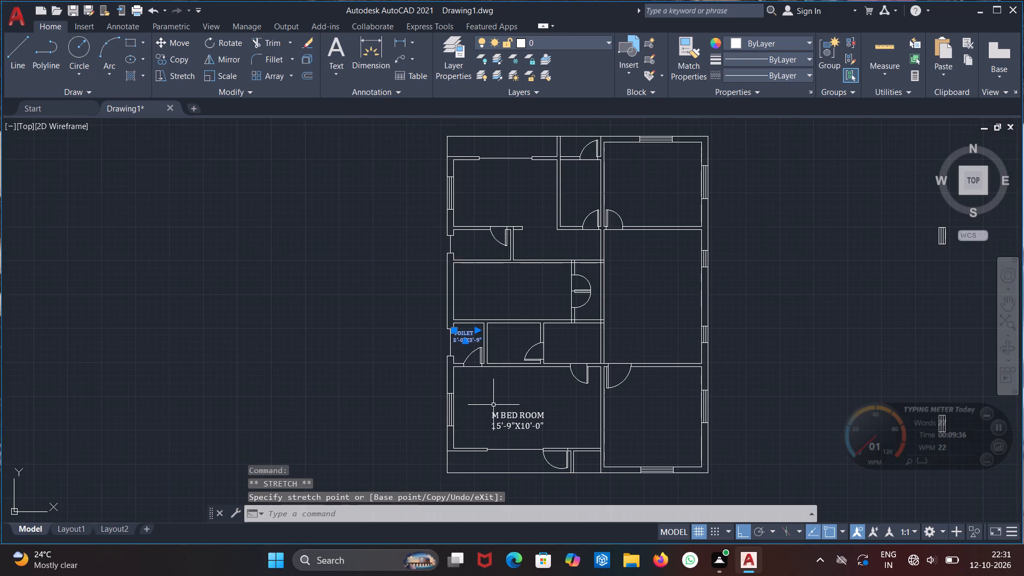
{"action": "scroll", "coordinate": [499, 366], "scroll_direction": "up", "scroll_amount": 3}
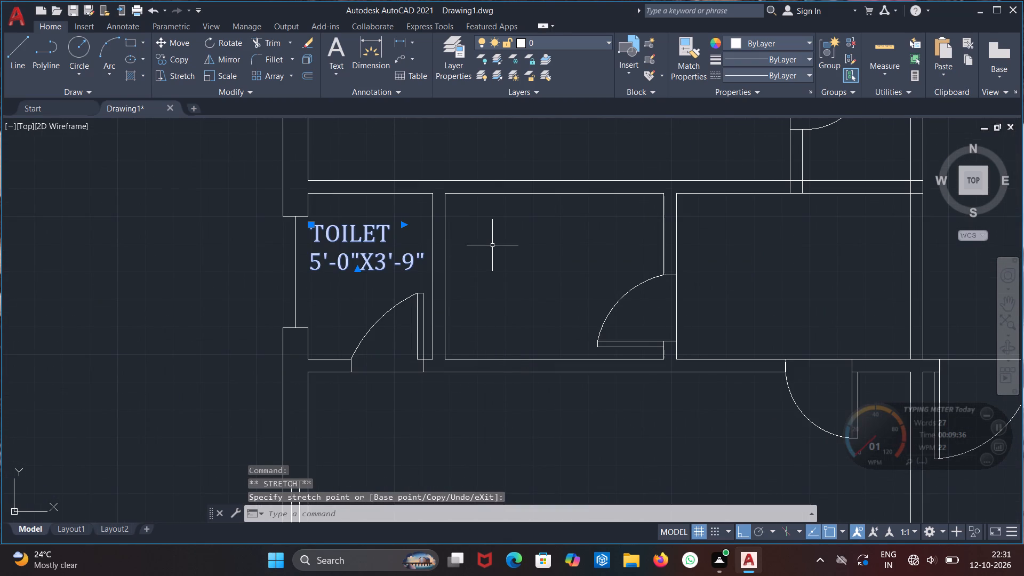
{"action": "key", "text": "Escape"}
{"action": "key", "text": "t"}
{"action": "key", "text": "Return"}
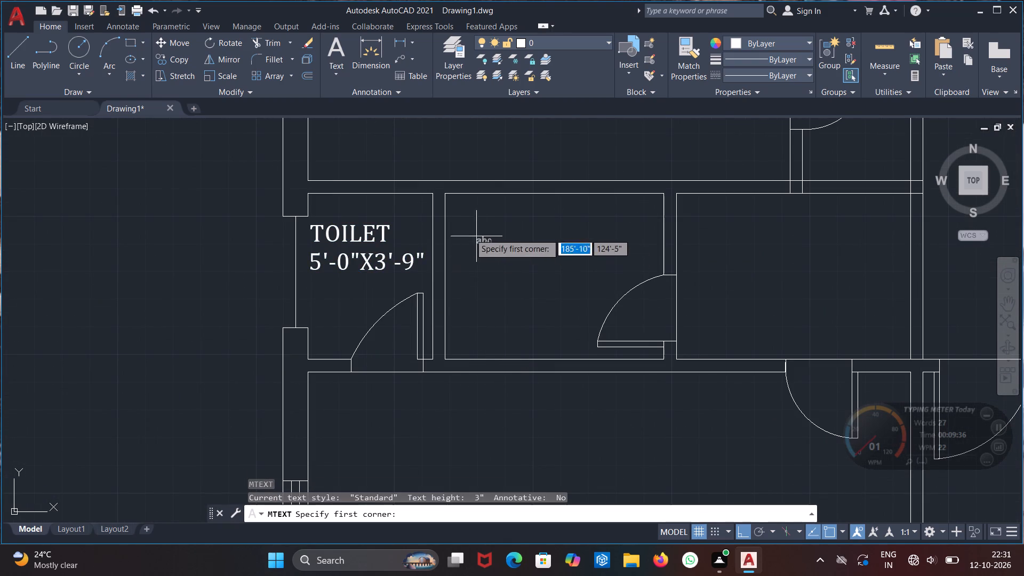
{"action": "left_click_drag", "start_coordinate": [462, 219], "coordinate": [472, 241]}
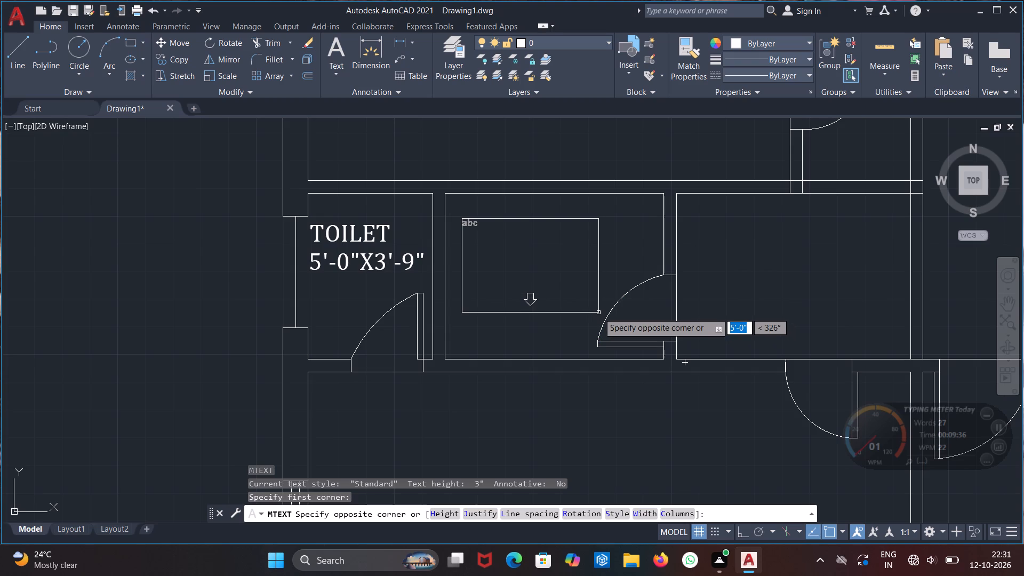
{"action": "left_click", "coordinate": [598, 313]}
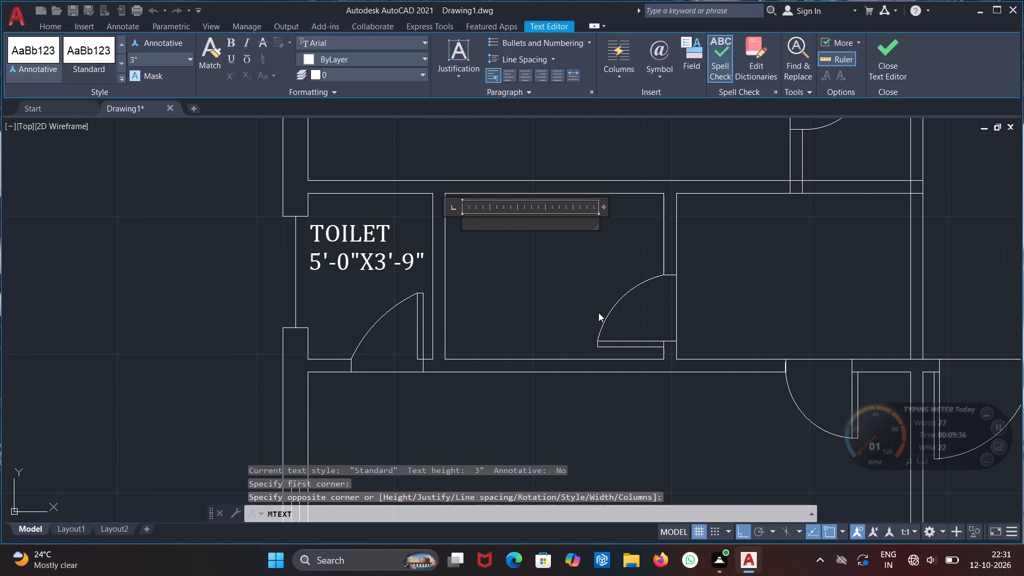
{"action": "type", "text": "TOILET"}
{"action": "key", "text": "Return"}
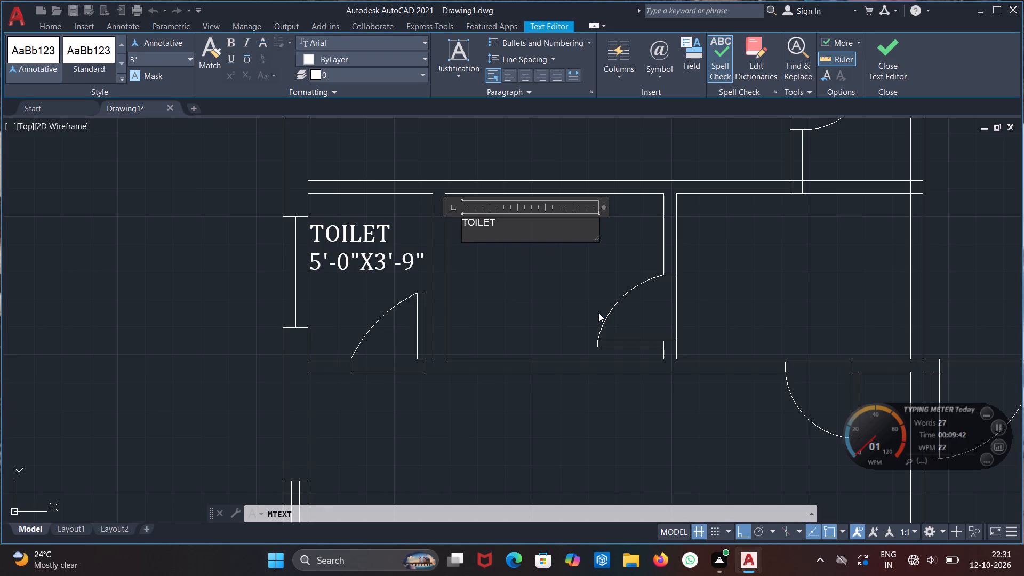
{"action": "type", "text": "6'-7\"X"}
{"action": "type", "text": "3'-9\""}
Format both lines of the 6'-7"X3'-9" TOILET label with a 9" text height and the Cambria font.
{"action": "left_click_drag", "start_coordinate": [519, 234], "coordinate": [388, 211]}
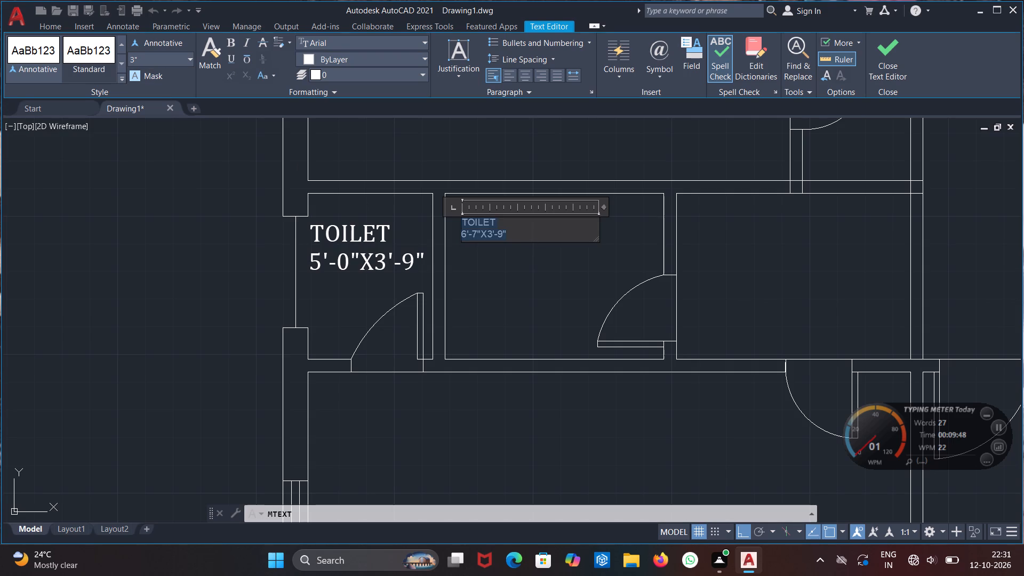
{"action": "left_click", "coordinate": [160, 58]}
{"action": "type", "text": "9\""}
{"action": "key", "text": "Return"}
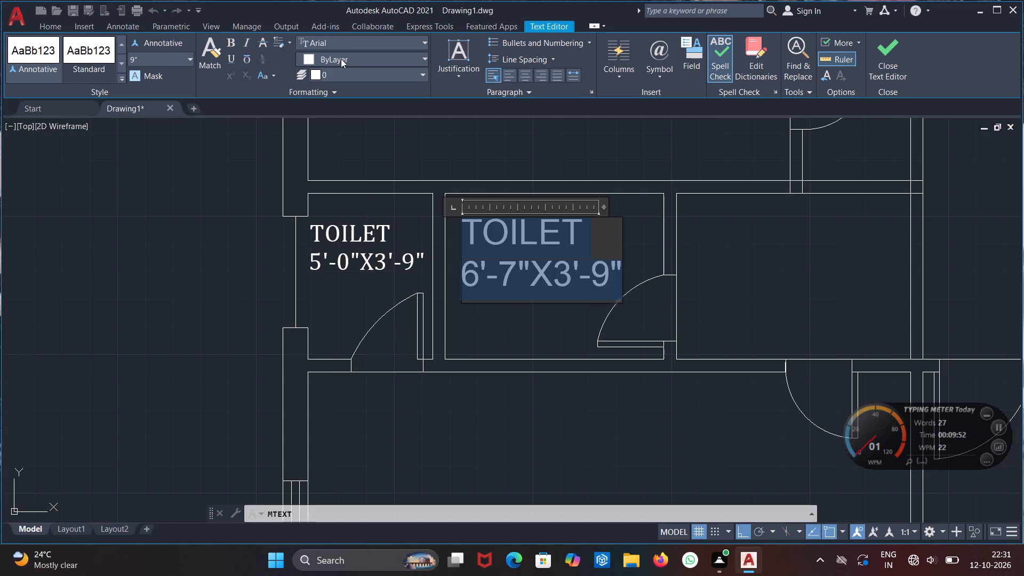
{"action": "left_click", "coordinate": [345, 39]}
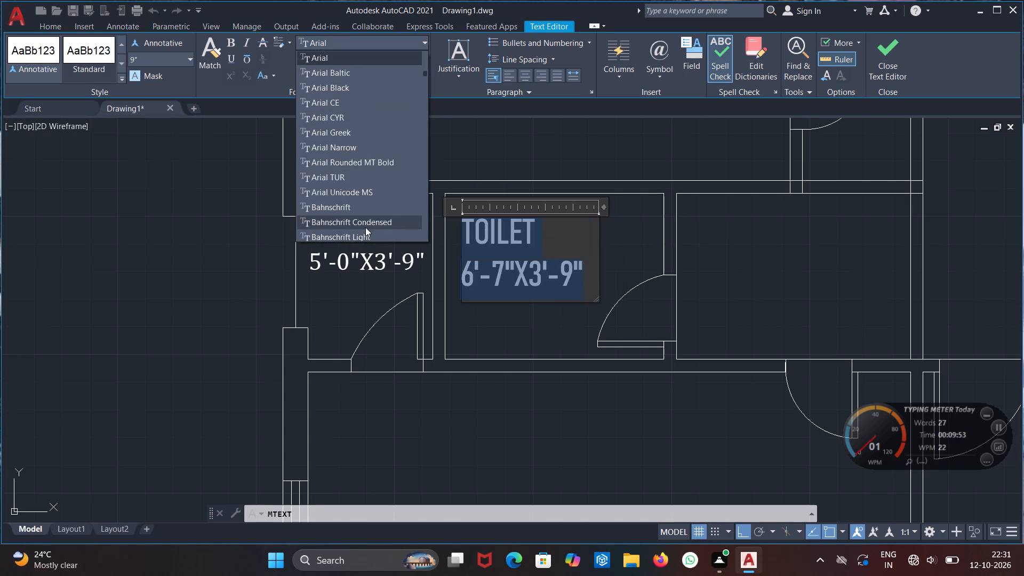
{"action": "scroll", "coordinate": [362, 228], "scroll_direction": "down", "scroll_amount": 12}
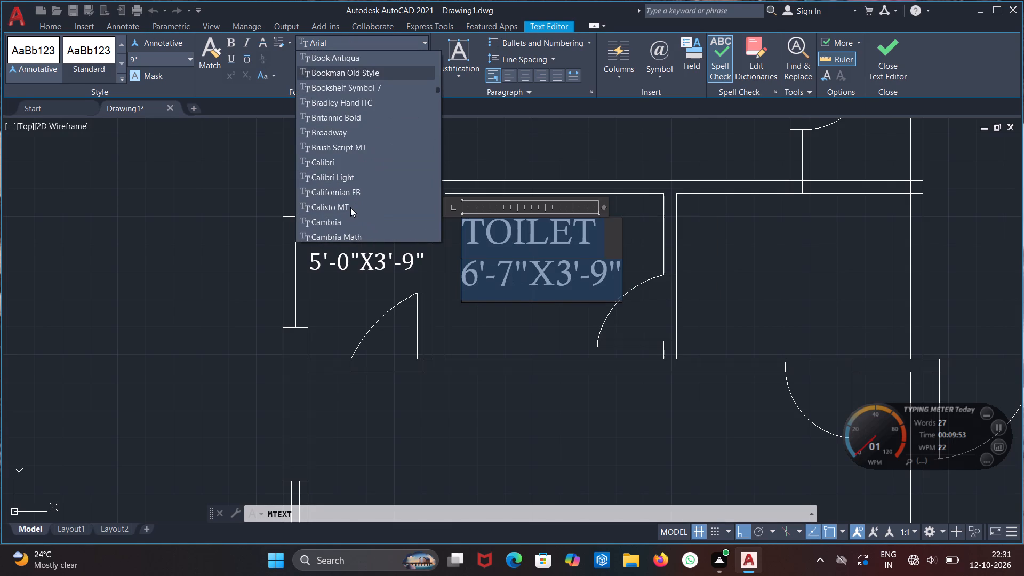
{"action": "left_click", "coordinate": [347, 221]}
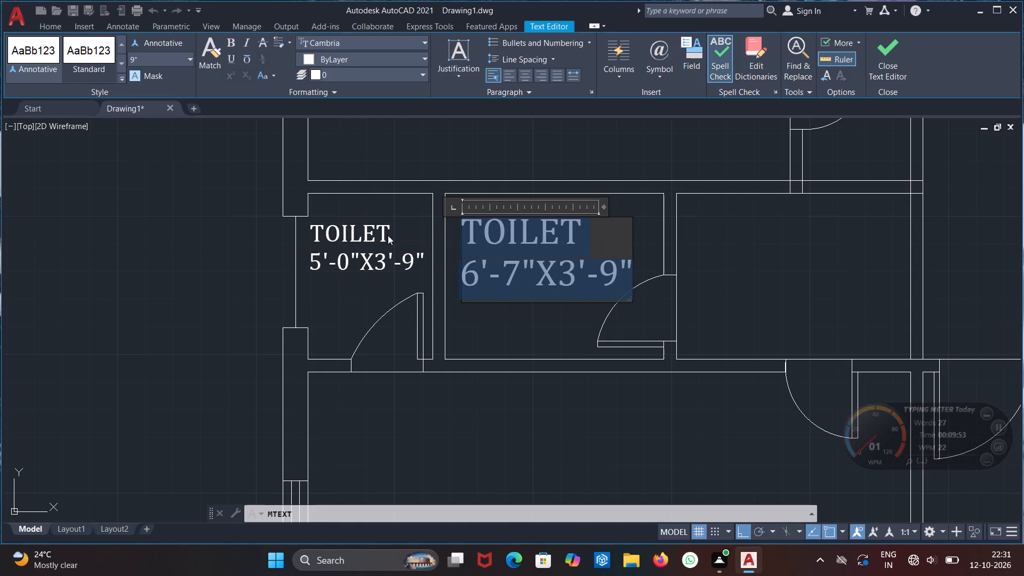
{"action": "left_click", "coordinate": [523, 411]}
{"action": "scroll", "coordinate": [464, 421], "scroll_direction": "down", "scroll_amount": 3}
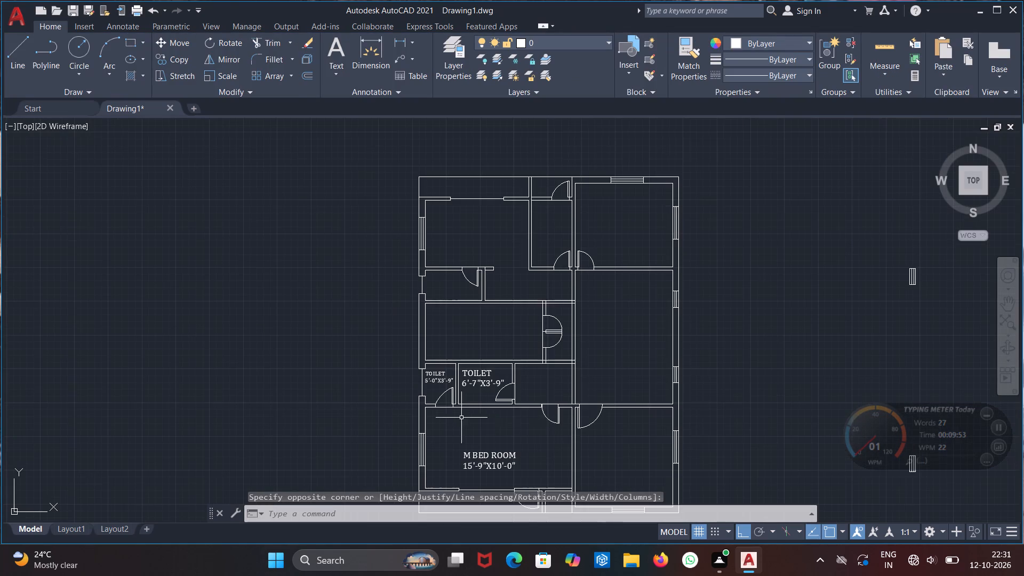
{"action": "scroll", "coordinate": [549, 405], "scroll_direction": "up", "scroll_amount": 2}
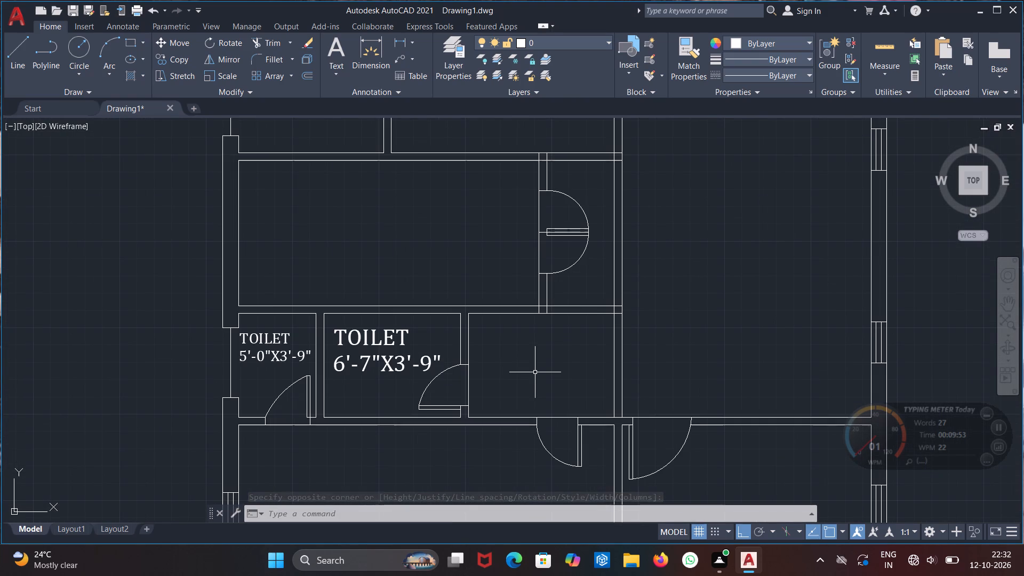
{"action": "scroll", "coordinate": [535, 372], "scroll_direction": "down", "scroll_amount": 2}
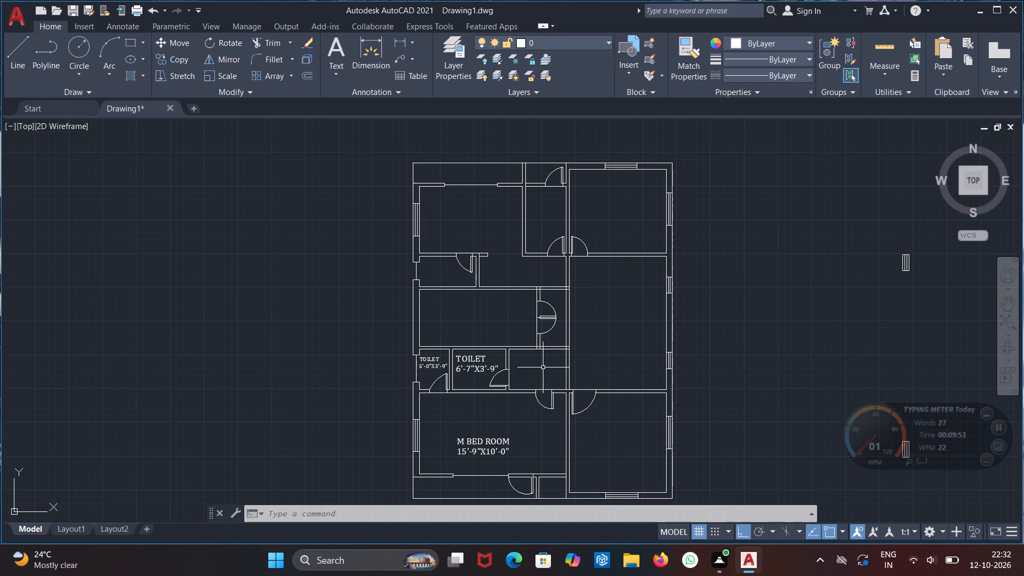
Trim away the double-line vertical wall separating the large middle room from the passage and the spaces beside the double-arc door.
{"action": "type", "text": "TR"}
{"action": "key", "text": "Return"}
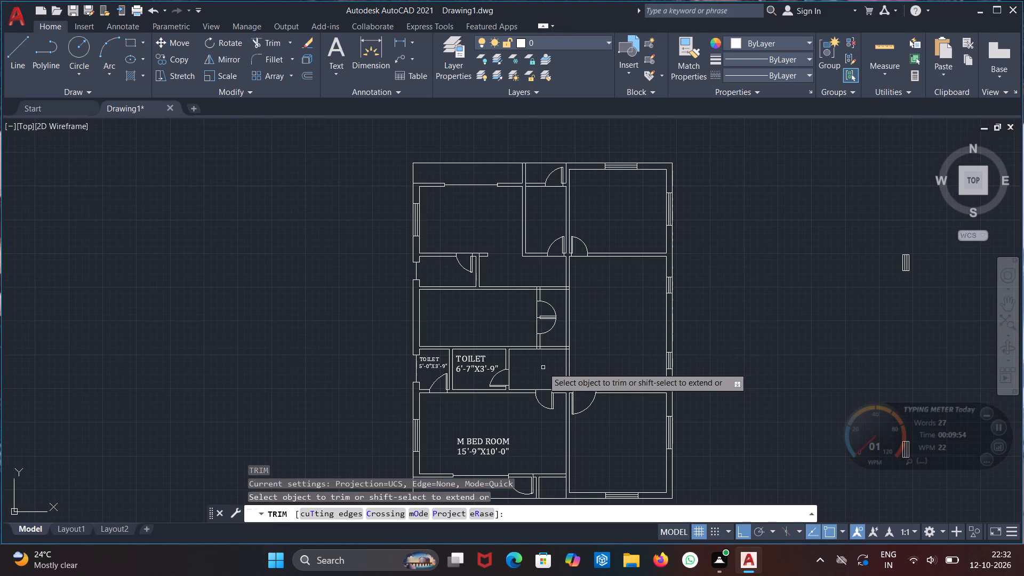
{"action": "left_click_drag", "start_coordinate": [573, 369], "coordinate": [558, 372]}
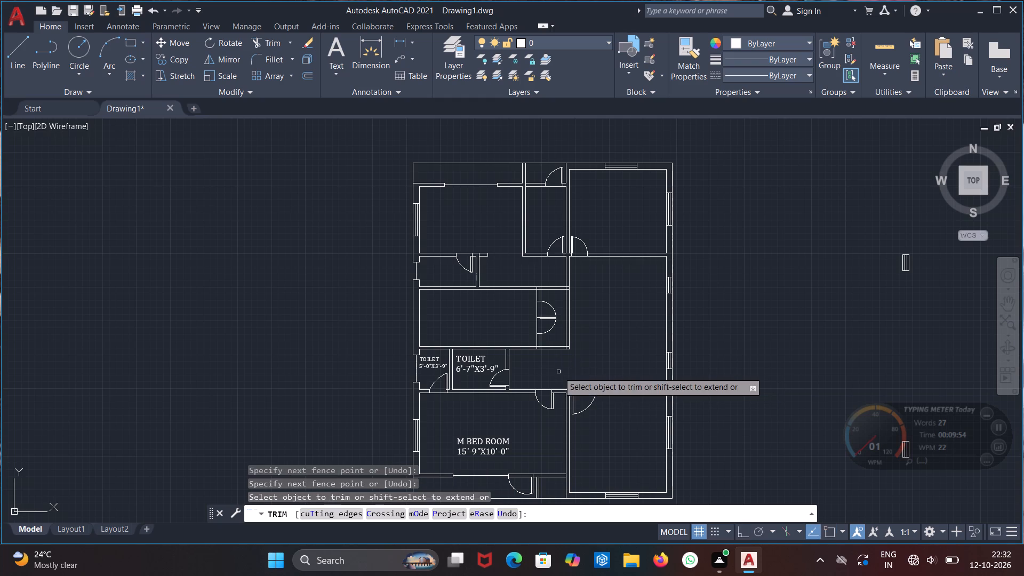
{"action": "left_click", "coordinate": [569, 325]}
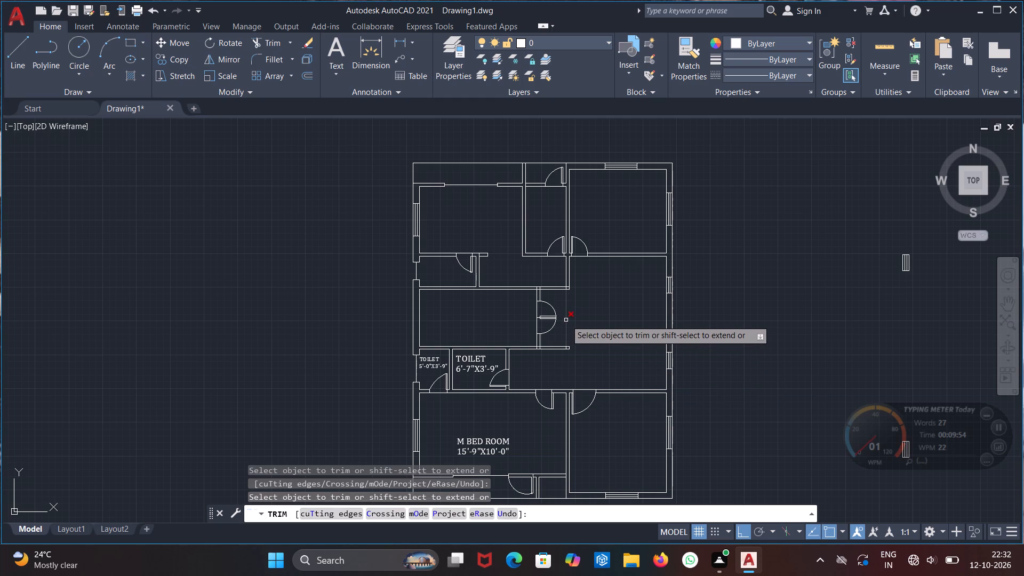
{"action": "left_click", "coordinate": [564, 318]}
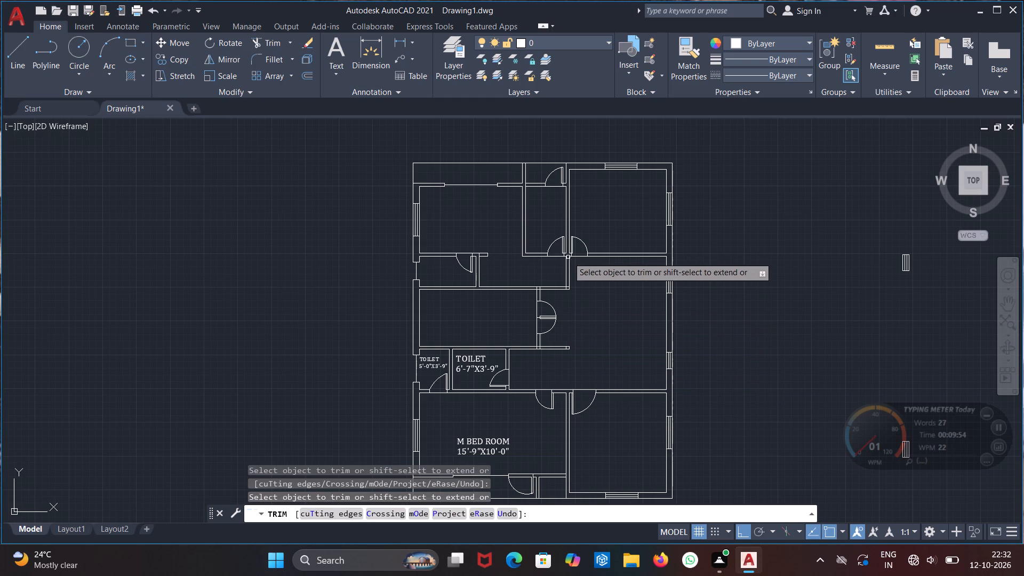
{"action": "scroll", "coordinate": [566, 265], "scroll_direction": "up", "scroll_amount": 3}
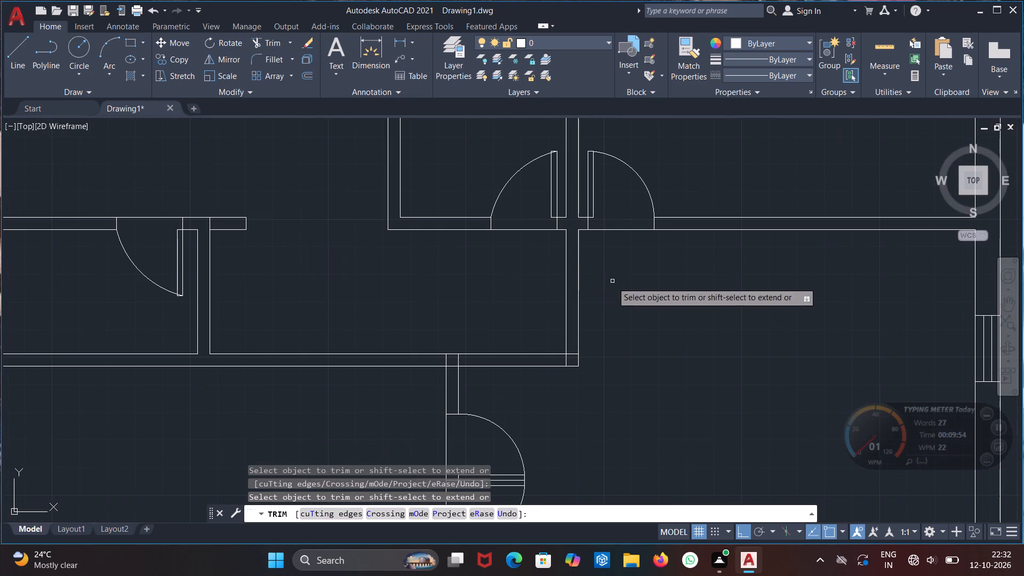
{"action": "left_click_drag", "start_coordinate": [582, 280], "coordinate": [525, 292]}
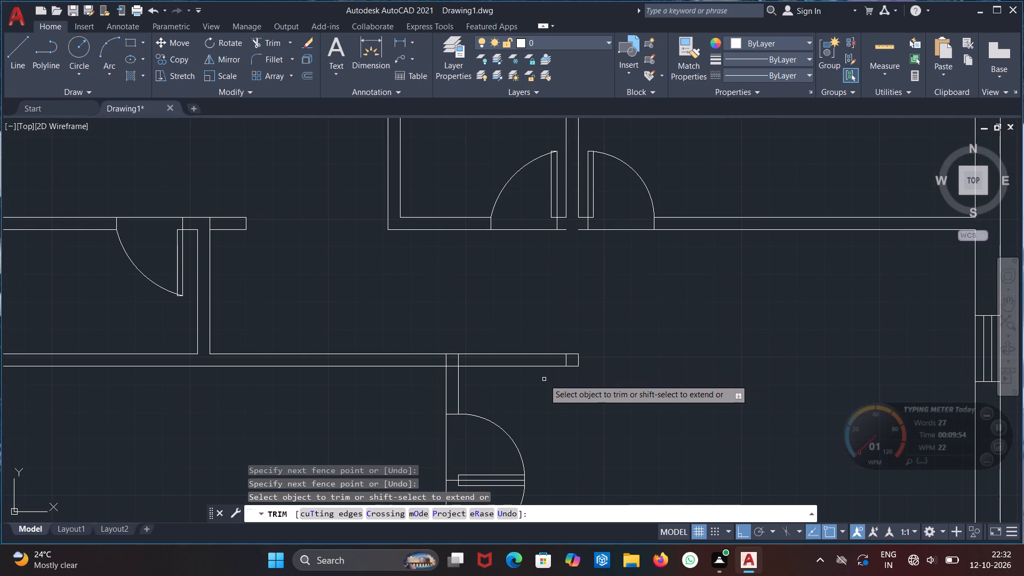
Trim the leftover horizontal wall stub and loose lines above the double-arc door, leaving a clean wall corner.
{"action": "left_click_drag", "start_coordinate": [544, 379], "coordinate": [534, 338]}
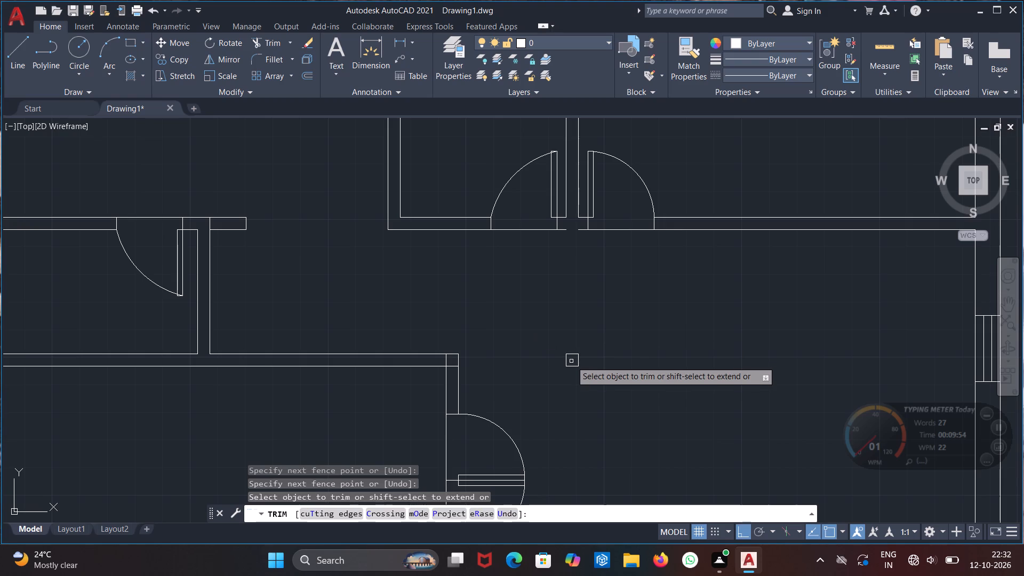
{"action": "left_click", "coordinate": [571, 361]}
{"action": "left_click", "coordinate": [547, 362]}
{"action": "left_click_drag", "start_coordinate": [573, 344], "coordinate": [581, 376]}
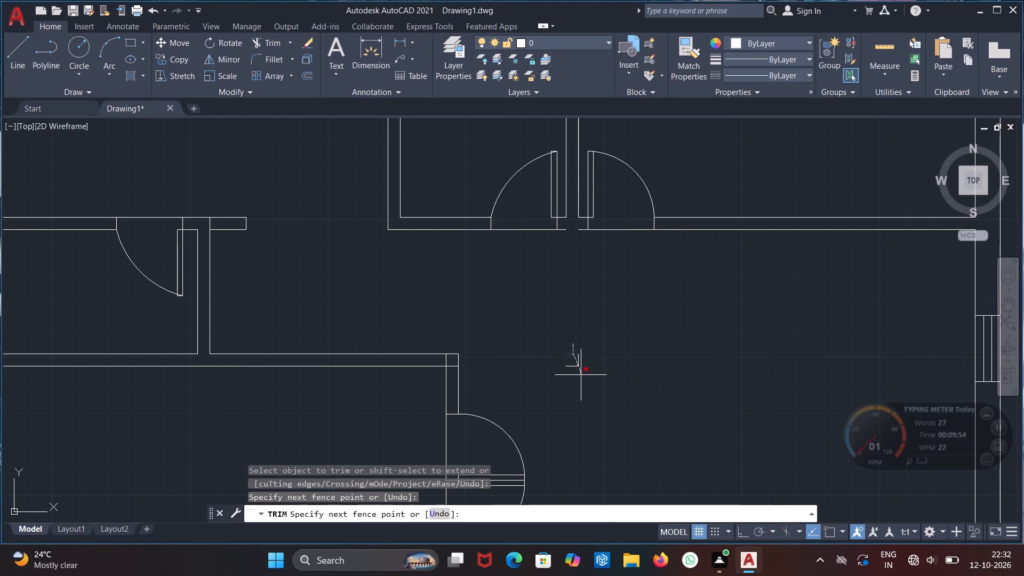
{"action": "left_click_drag", "start_coordinate": [581, 376], "coordinate": [581, 377]}
{"action": "left_click", "coordinate": [577, 366]}
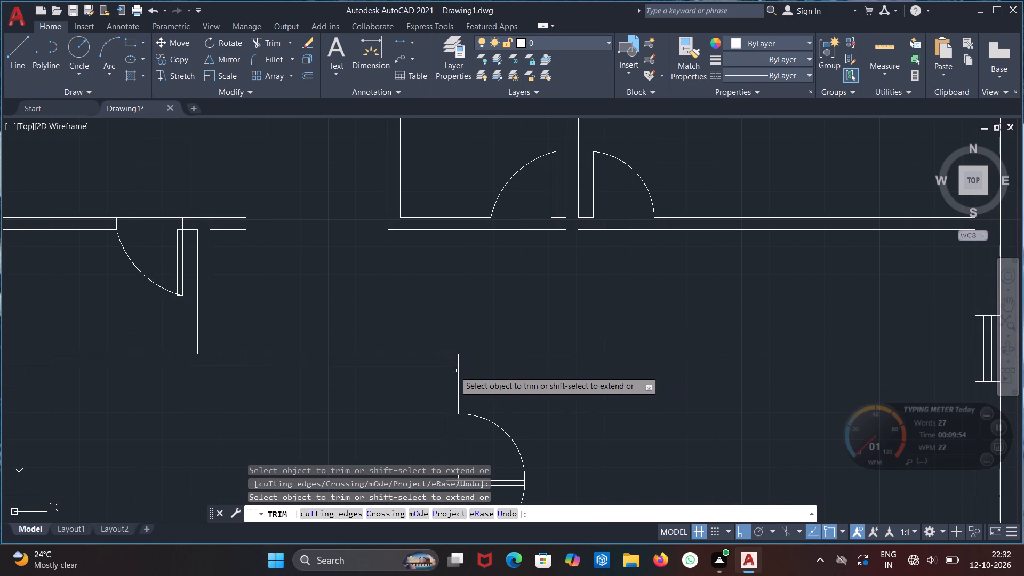
{"action": "left_click", "coordinate": [452, 367]}
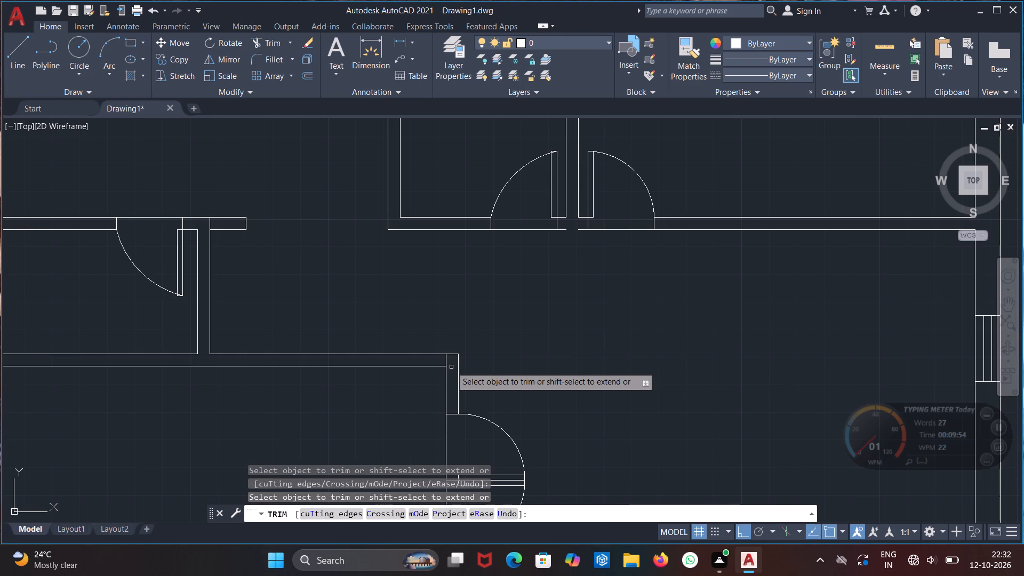
{"action": "left_click", "coordinate": [446, 362]}
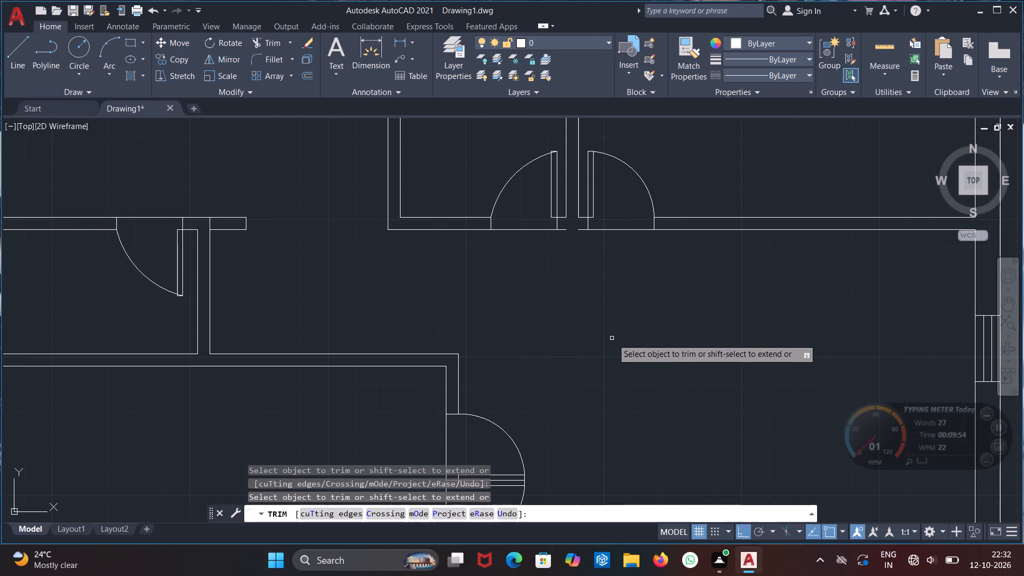
{"action": "key", "text": "Escape"}
Extend the large middle room's upper wall line across the gap between the two adjacent doors.
{"action": "type", "text": "EX"}
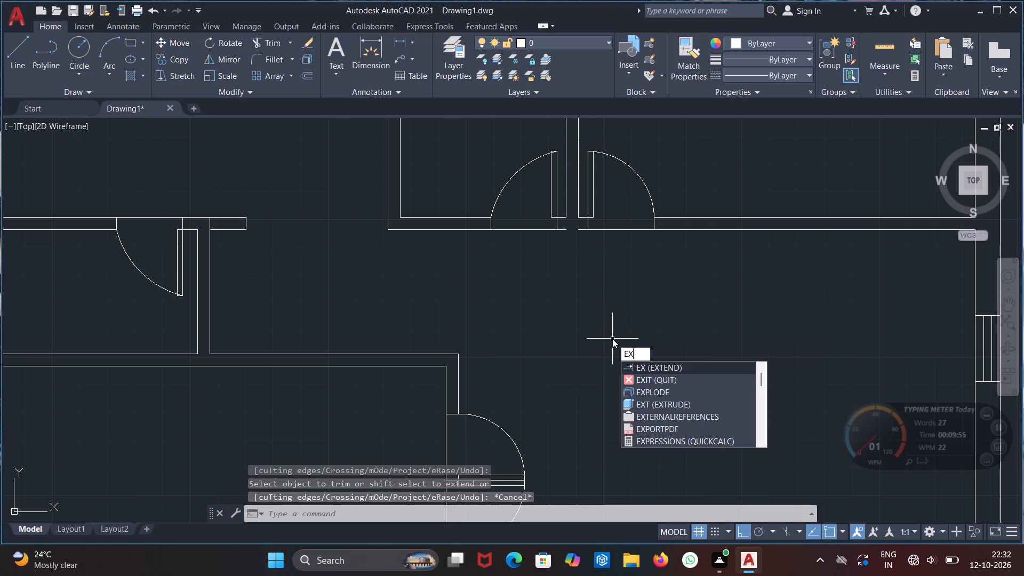
{"action": "key", "text": "Return"}
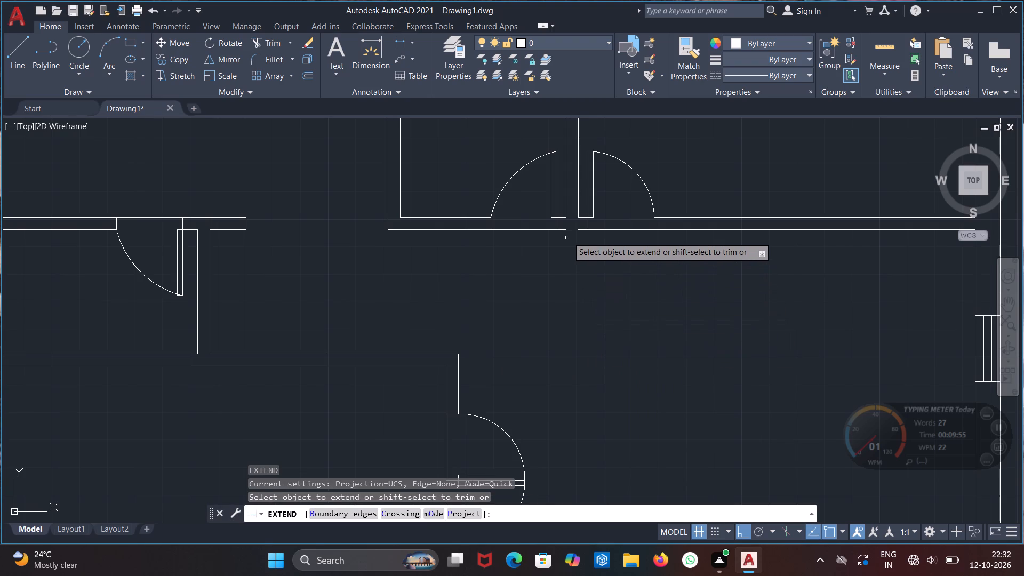
{"action": "left_click", "coordinate": [581, 229]}
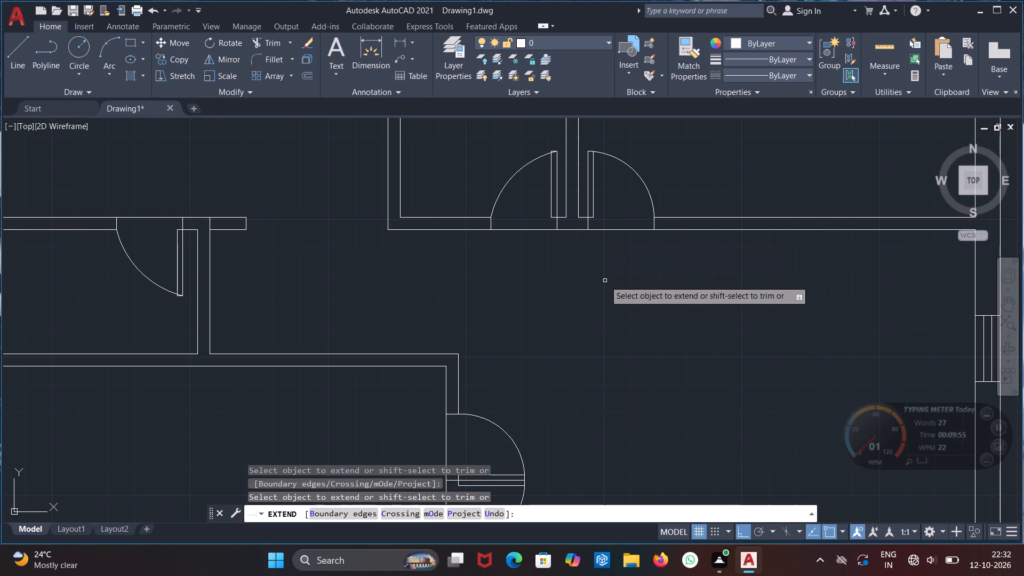
{"action": "key", "text": "Escape"}
Trim the horizontal wall stub projecting below the double-arc door and clean the overlapping lines at that wall corner.
{"action": "scroll", "coordinate": [605, 281], "scroll_direction": "down", "scroll_amount": 3}
{"action": "middle_click_drag", "start_coordinate": [641, 351], "coordinate": [567, 279]}
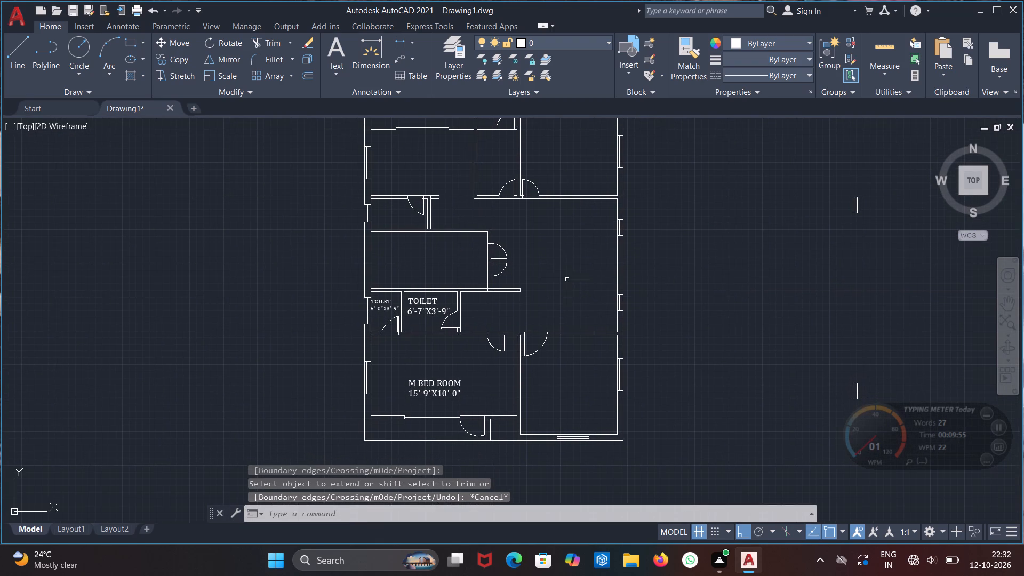
{"action": "key", "text": "Escape"}
{"action": "type", "text": "TR"}
{"action": "key", "text": "Return"}
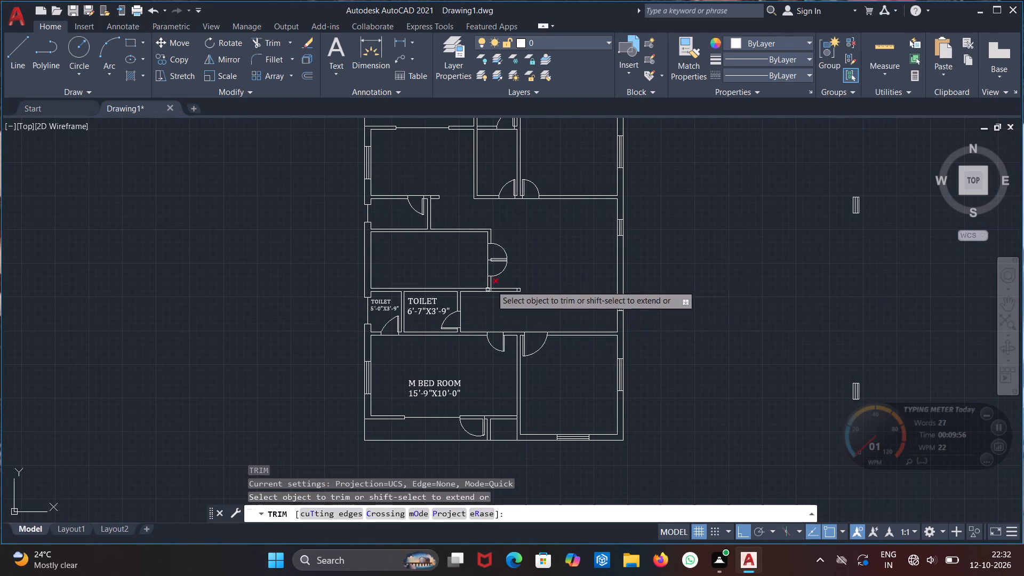
{"action": "left_click_drag", "start_coordinate": [507, 284], "coordinate": [508, 307]}
{"action": "left_click", "coordinate": [518, 289]}
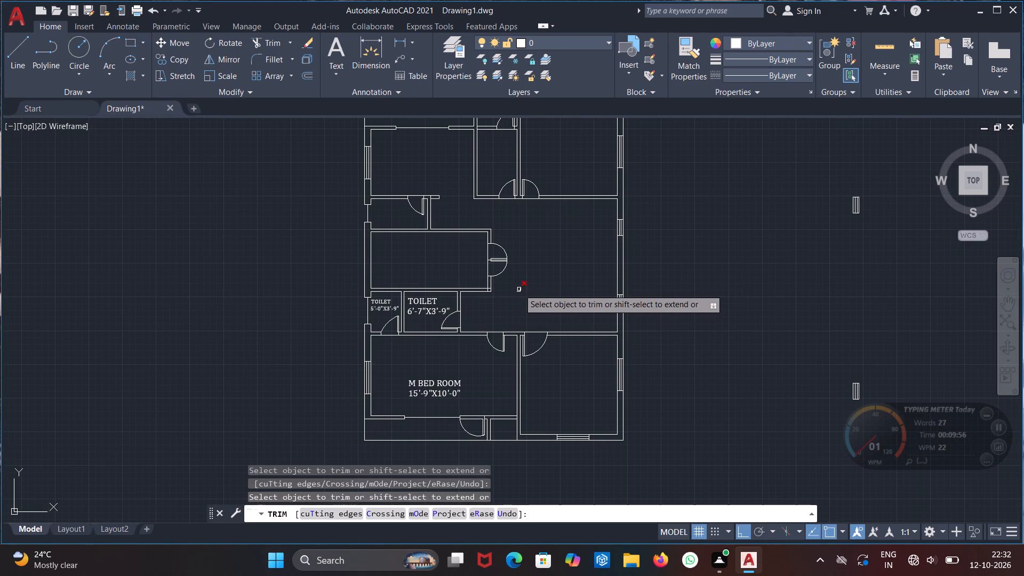
{"action": "left_click", "coordinate": [519, 292]}
{"action": "left_click", "coordinate": [516, 290]}
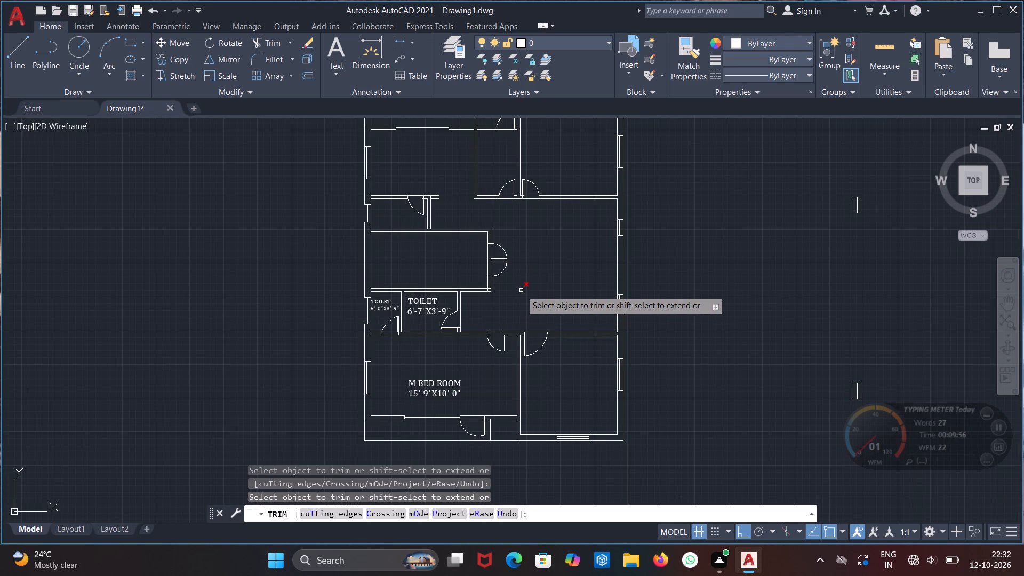
{"action": "left_click", "coordinate": [521, 290]}
{"action": "scroll", "coordinate": [500, 284], "scroll_direction": "up", "scroll_amount": 3}
{"action": "scroll", "coordinate": [433, 311], "scroll_direction": "up", "scroll_amount": 2}
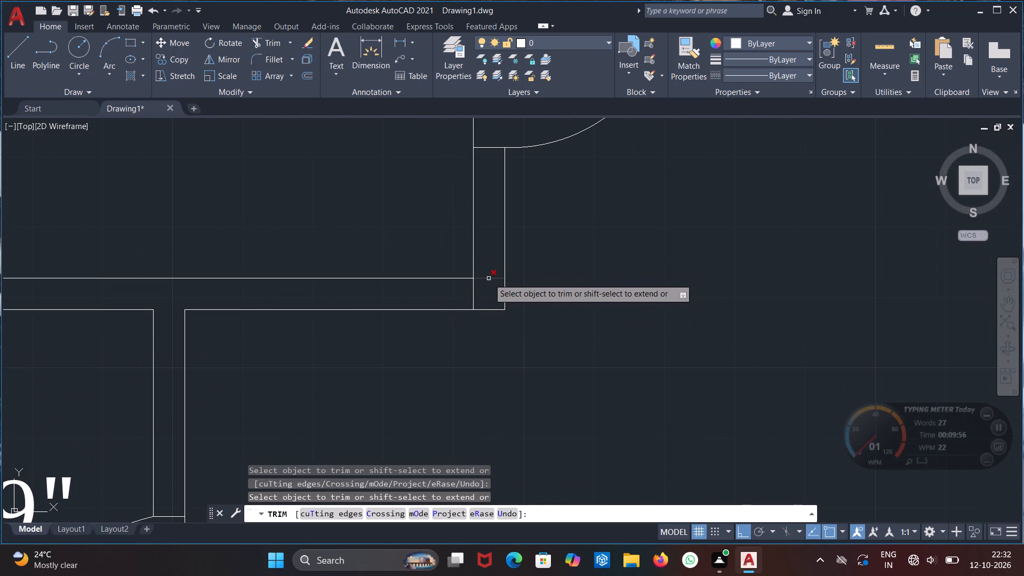
{"action": "left_click_drag", "start_coordinate": [489, 278], "coordinate": [473, 287]}
{"action": "left_click", "coordinate": [463, 291]}
{"action": "left_click", "coordinate": [481, 289]}
{"action": "scroll", "coordinate": [515, 293], "scroll_direction": "down", "scroll_amount": 1}
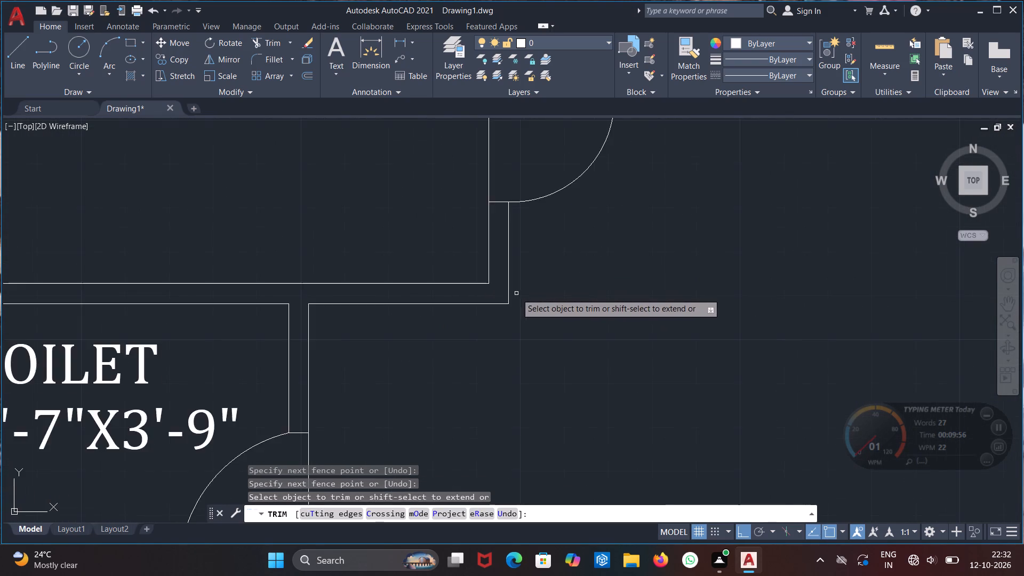
{"action": "scroll", "coordinate": [517, 292], "scroll_direction": "down", "scroll_amount": 3}
{"action": "middle_click_drag", "start_coordinate": [521, 322], "coordinate": [481, 269]}
{"action": "key", "text": "Escape"}
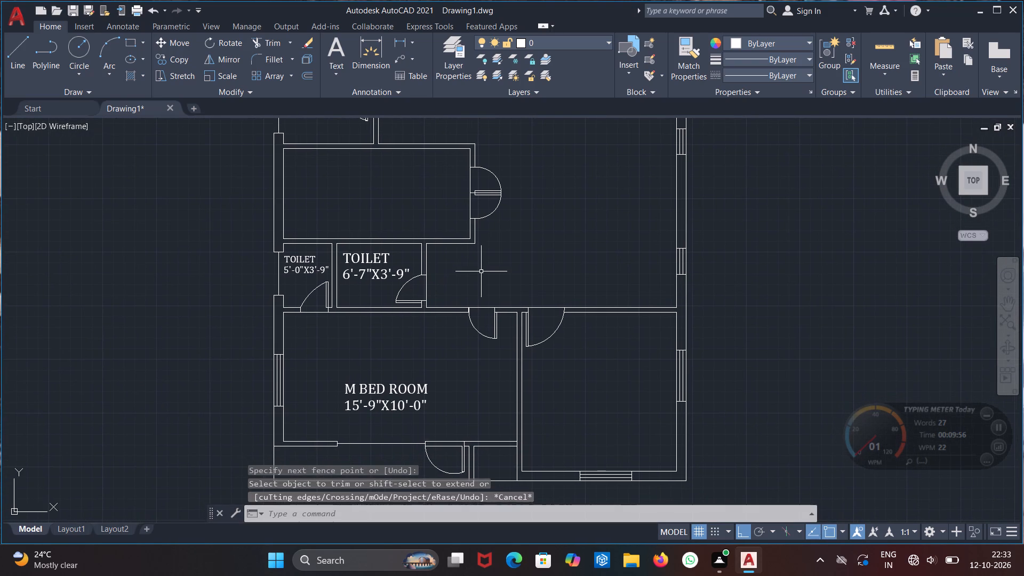
Add a two-line text label reading DINING and 13'-3"X16'-4" in the opened-up large middle room.
{"action": "middle_click_drag", "start_coordinate": [541, 233], "coordinate": [519, 294]}
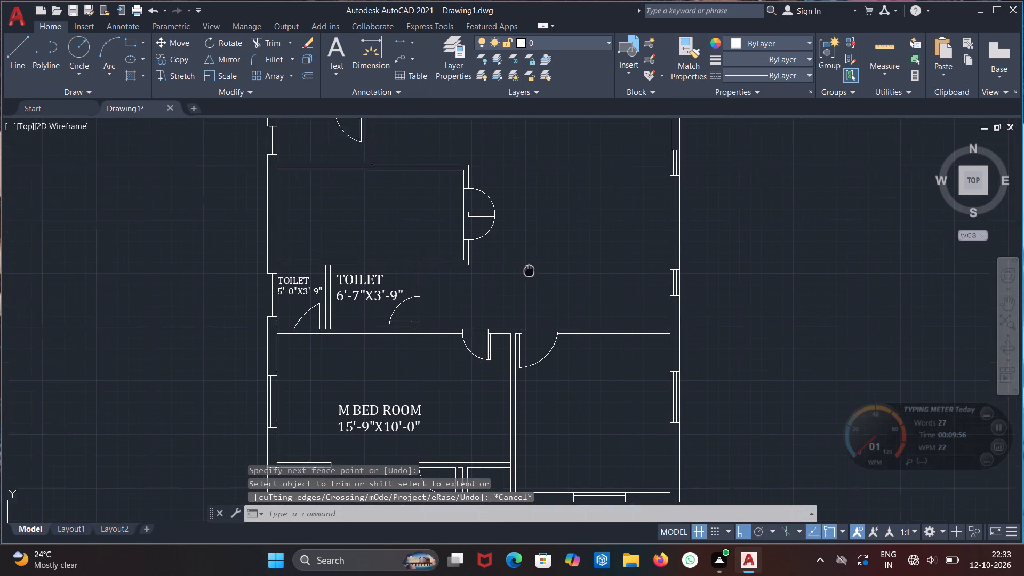
{"action": "middle_click_drag", "start_coordinate": [519, 294], "coordinate": [503, 315]}
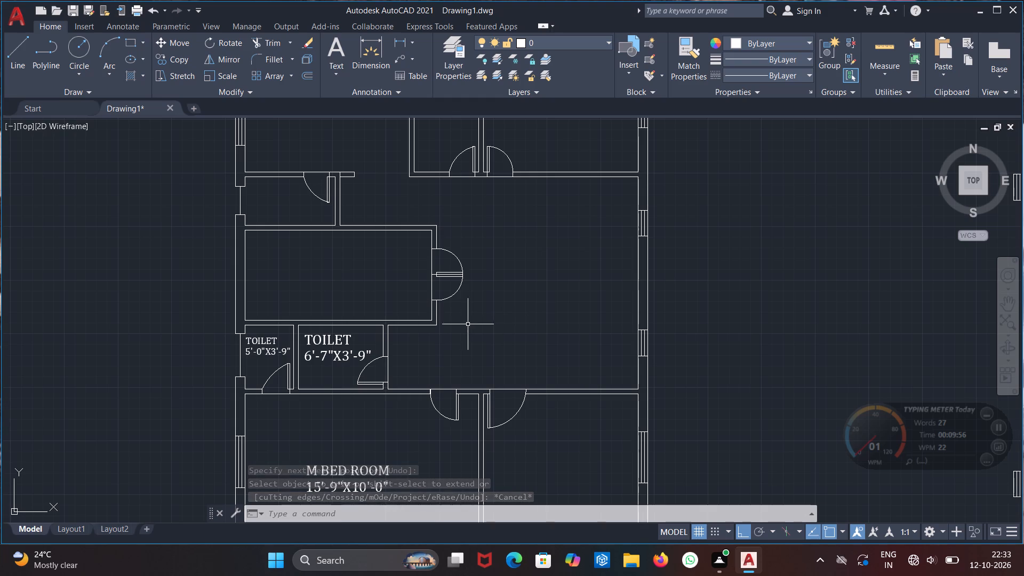
{"action": "key", "text": "Escape"}
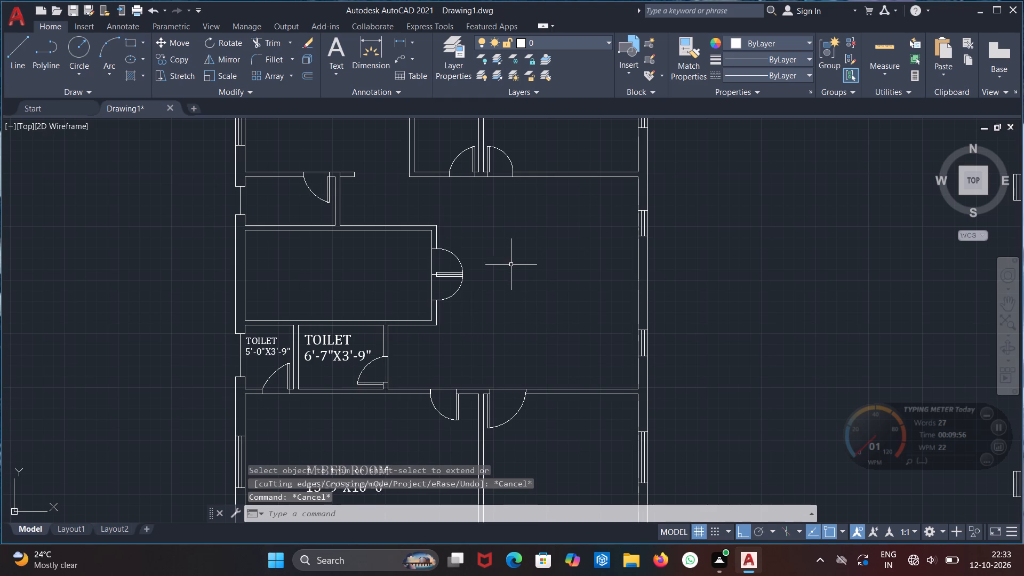
{"action": "key", "text": "t"}
{"action": "key", "text": "Return"}
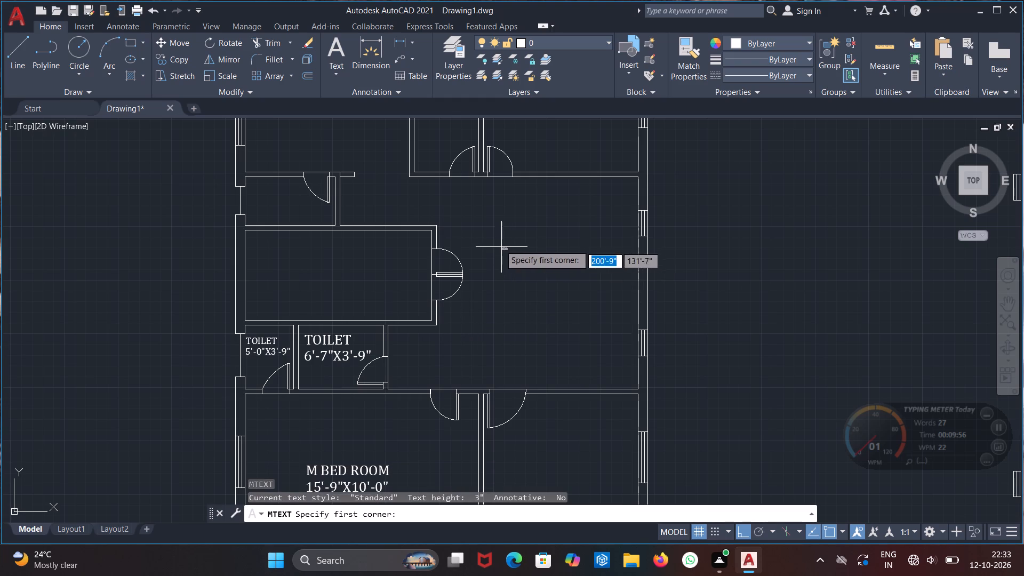
{"action": "left_click", "coordinate": [499, 245]}
{"action": "left_click", "coordinate": [614, 352]}
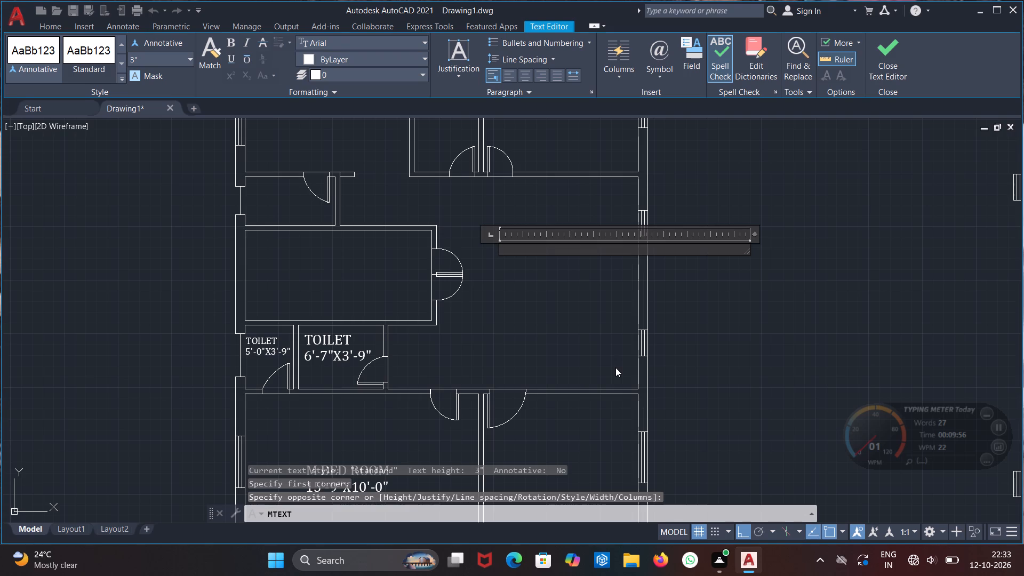
{"action": "type", "text": "DINING"}
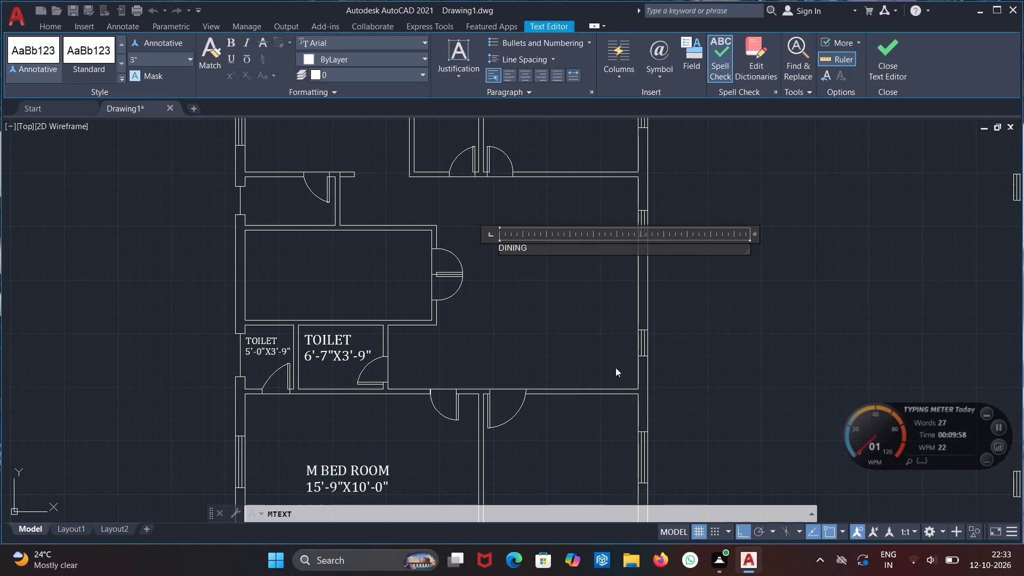
{"action": "key", "text": "Return"}
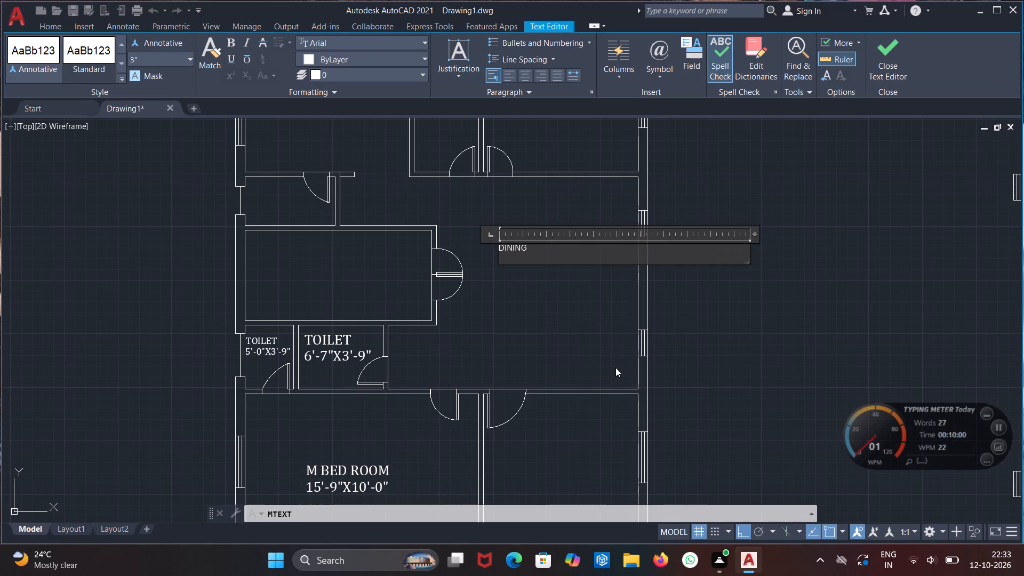
{"action": "type", "text": "13"}
{"action": "type", "text": "'-"}
{"action": "key", "text": "3"}
{"action": "key", "text": "shift+quotedbl"}
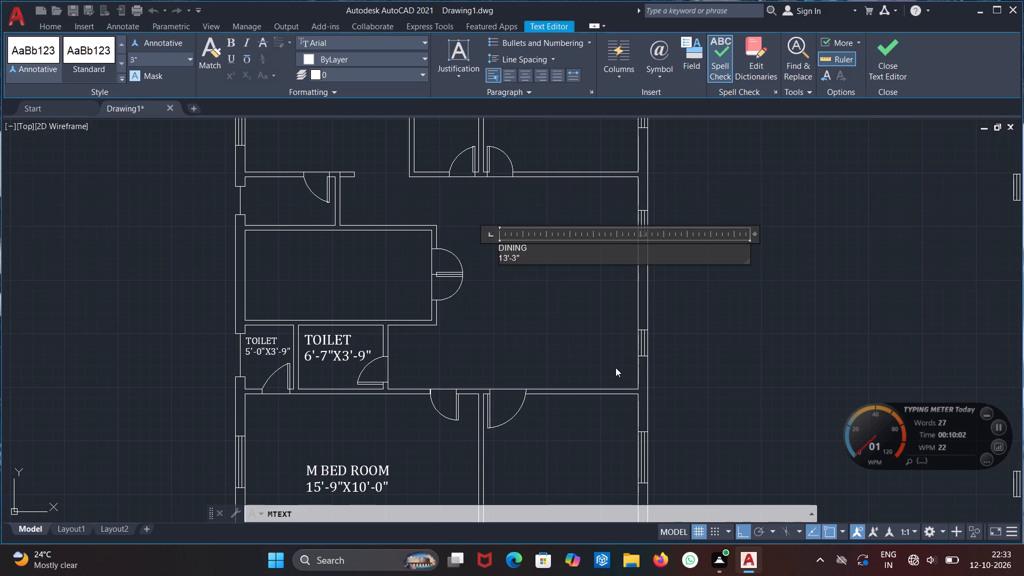
{"action": "type", "text": "X12"}
{"action": "key", "text": "BackSpace"}
{"action": "key", "text": "BackSpace"}
{"action": "type", "text": "16"}
{"action": "type", "text": "'-5"}
{"action": "key", "text": "BackSpace"}
{"action": "type", "text": "4\""}
Format both lines of the DINING label with a 9" text height and the Cambria font.
{"action": "left_click_drag", "start_coordinate": [561, 257], "coordinate": [485, 263]}
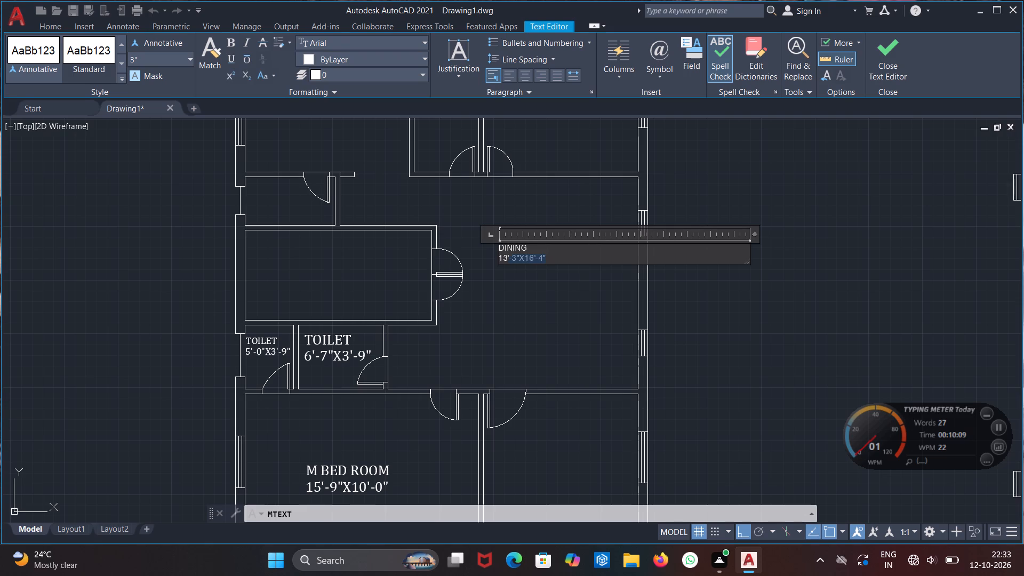
{"action": "left_click_drag", "start_coordinate": [485, 263], "coordinate": [447, 205]}
{"action": "left_click", "coordinate": [173, 58]}
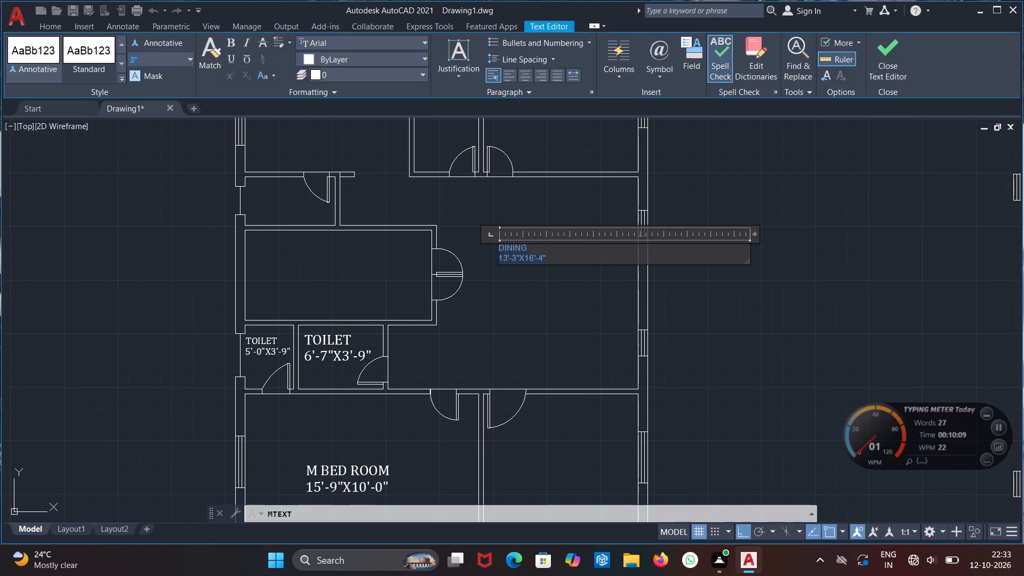
{"action": "type", "text": "9\""}
{"action": "key", "text": "Return"}
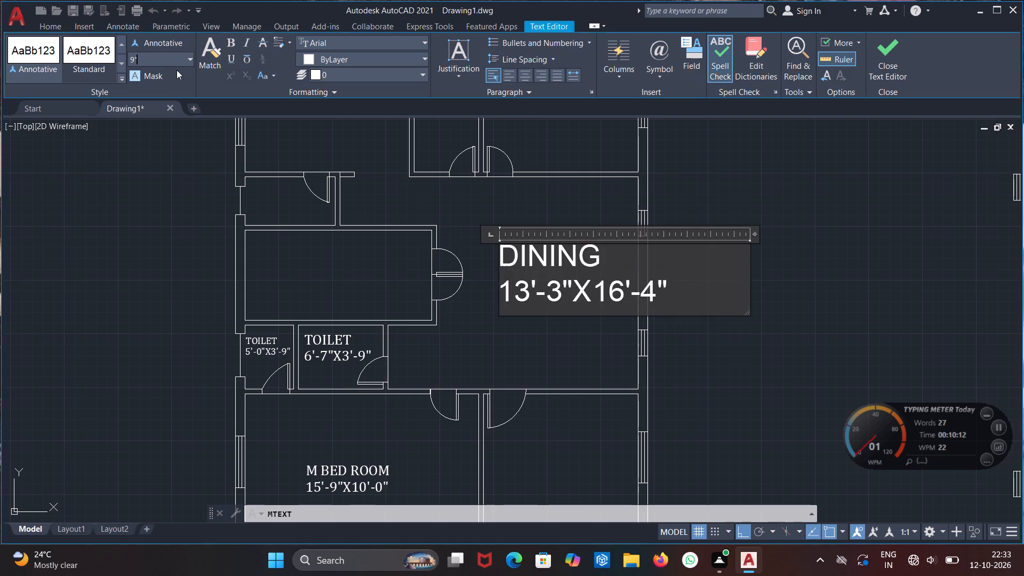
{"action": "left_click", "coordinate": [345, 41]}
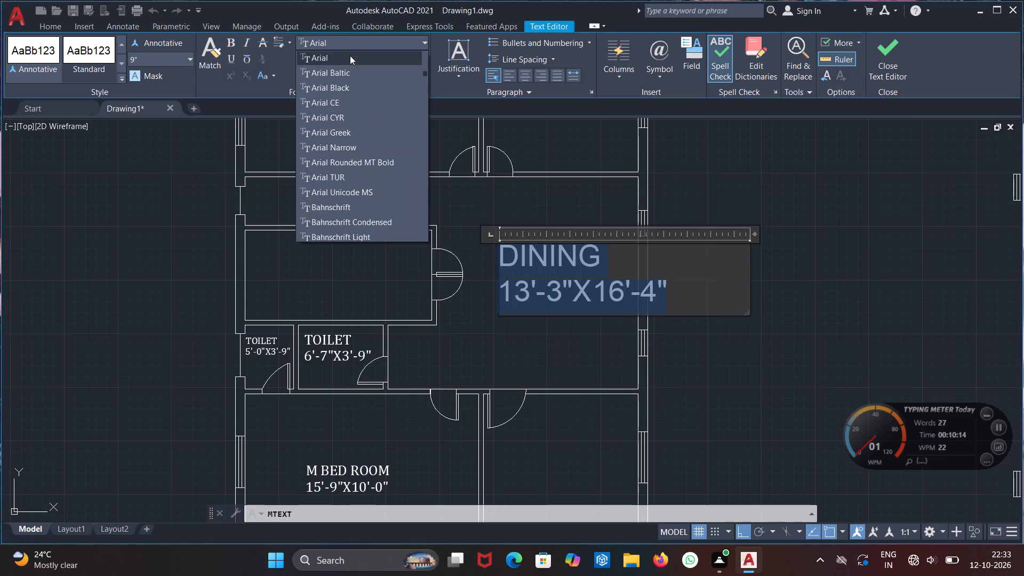
{"action": "scroll", "coordinate": [388, 170], "scroll_direction": "down", "scroll_amount": 11}
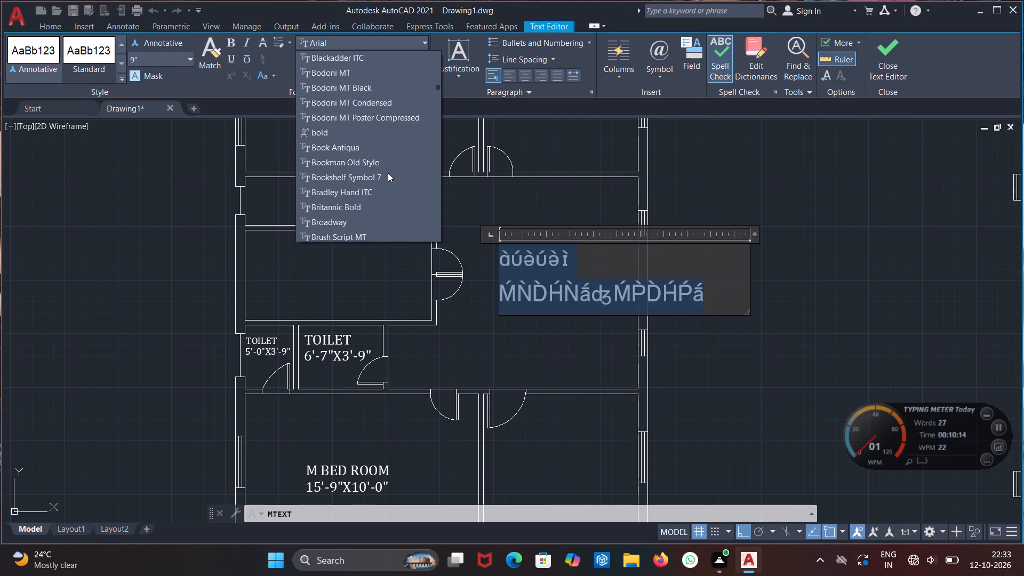
{"action": "scroll", "coordinate": [388, 173], "scroll_direction": "down", "scroll_amount": 4}
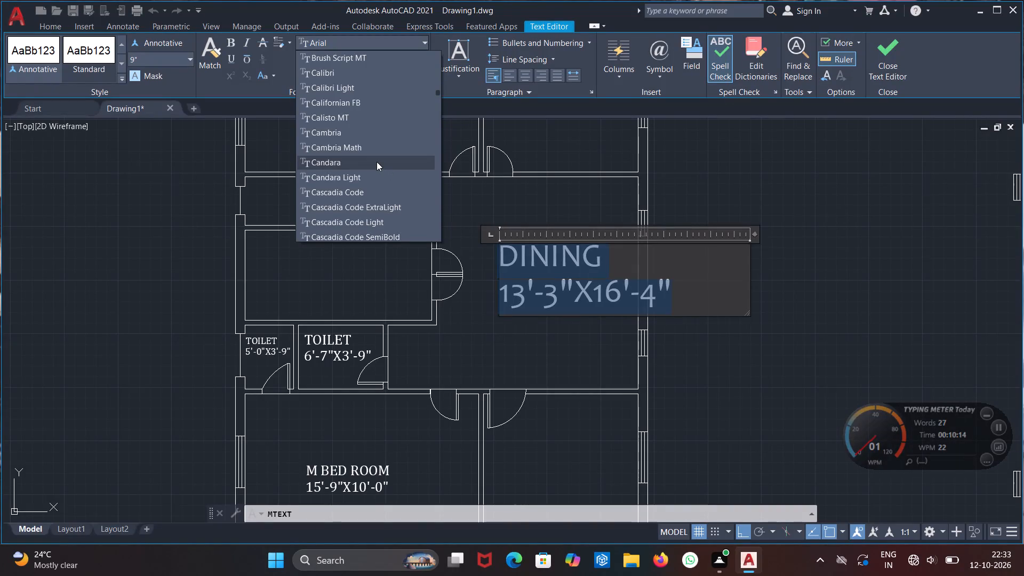
{"action": "left_click", "coordinate": [376, 132]}
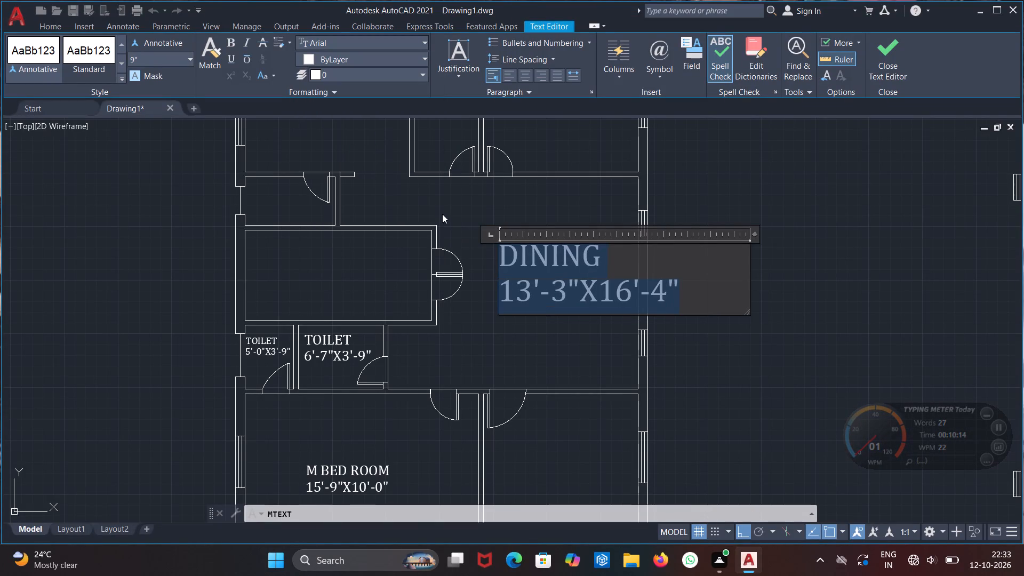
{"action": "left_click", "coordinate": [513, 323]}
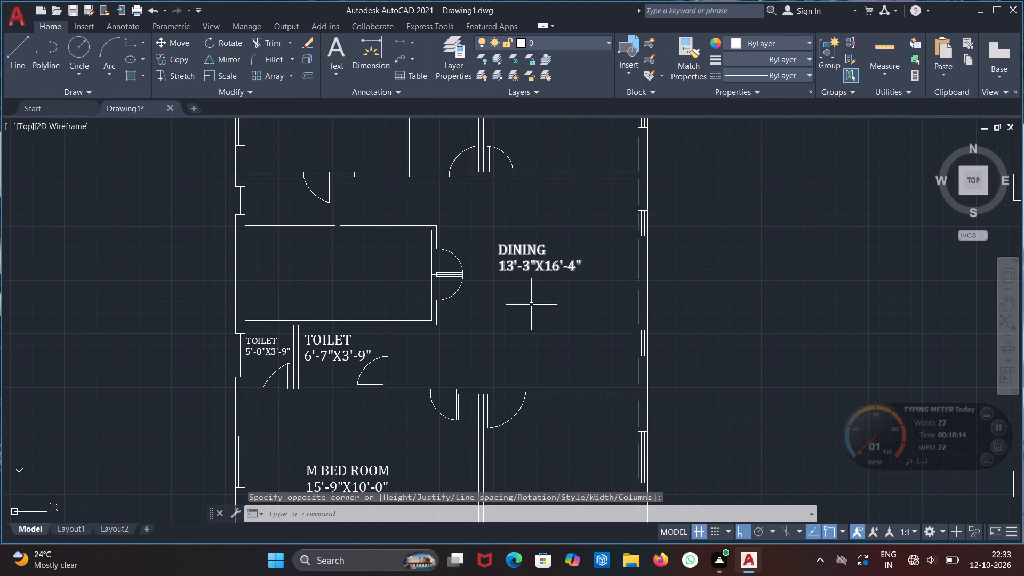
Add a two-line text label reading BED ROOM and 10'-4"X12'-0" in the plan's upper-right room.
{"action": "scroll", "coordinate": [531, 319], "scroll_direction": "down", "scroll_amount": 1}
{"action": "middle_click_drag", "start_coordinate": [518, 192], "coordinate": [480, 300]}
{"action": "scroll", "coordinate": [483, 283], "scroll_direction": "up", "scroll_amount": 3}
{"action": "key", "text": "t"}
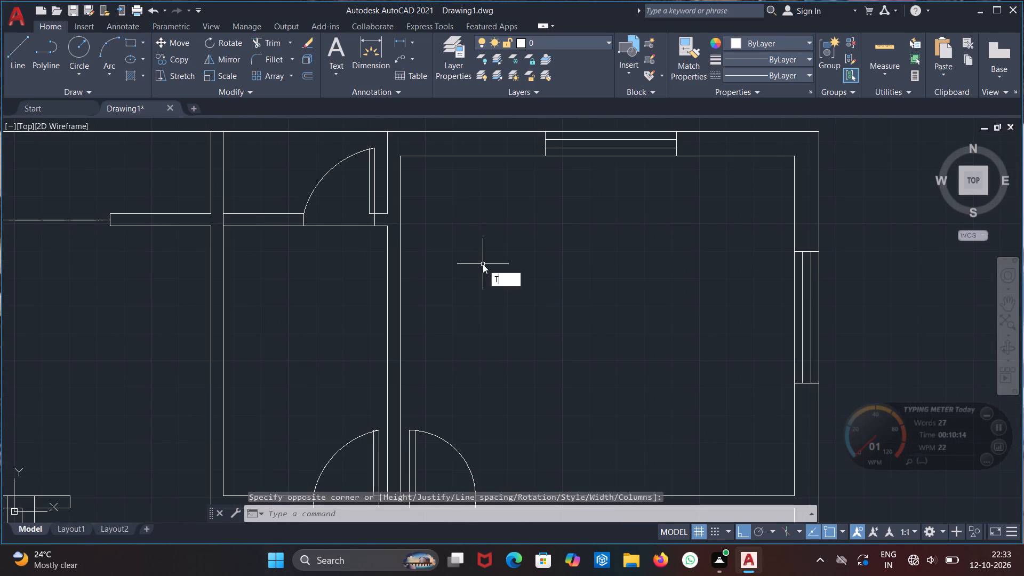
{"action": "key", "text": "Return"}
{"action": "left_click", "coordinate": [499, 249]}
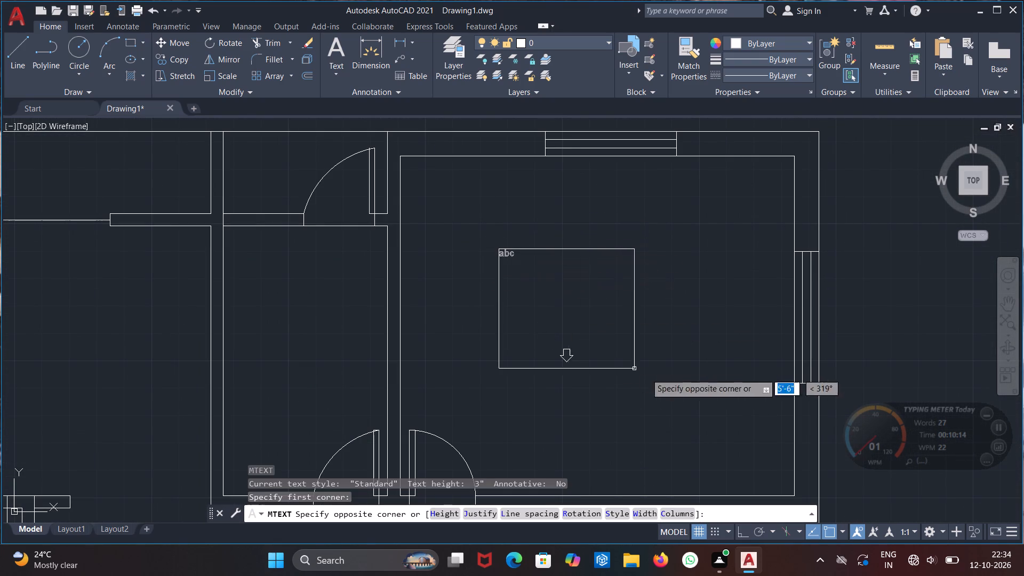
{"action": "left_click", "coordinate": [754, 401]}
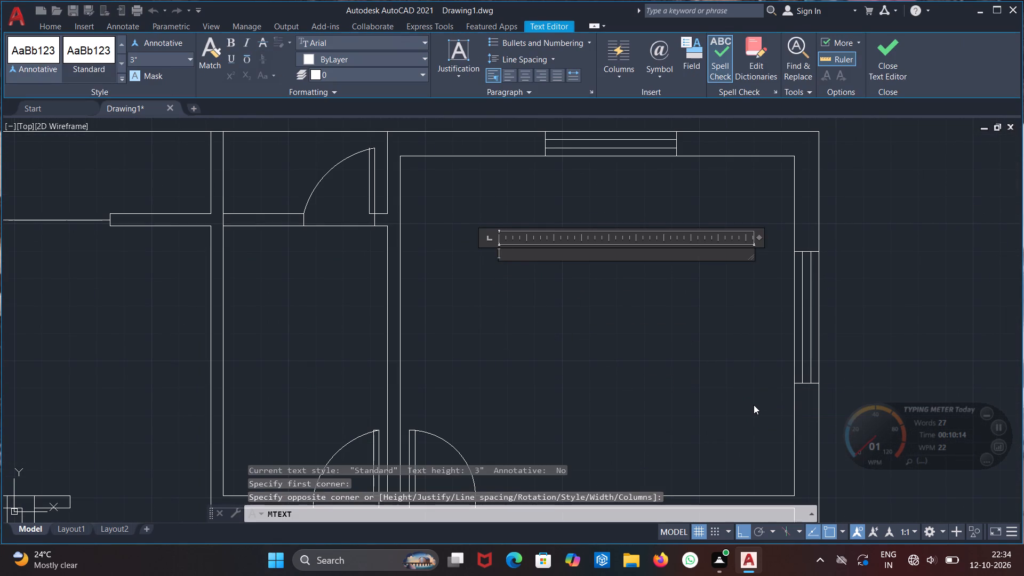
{"action": "type", "text": "BED ROOM"}
{"action": "key", "text": "Return"}
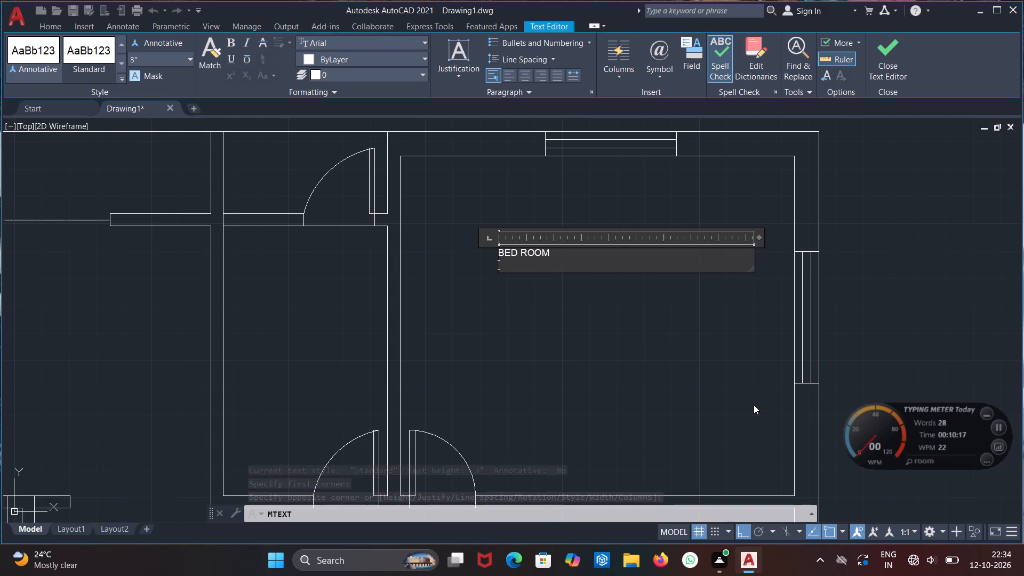
{"action": "type", "text": "10"}
{"action": "type", "text": "'-4\"X"}
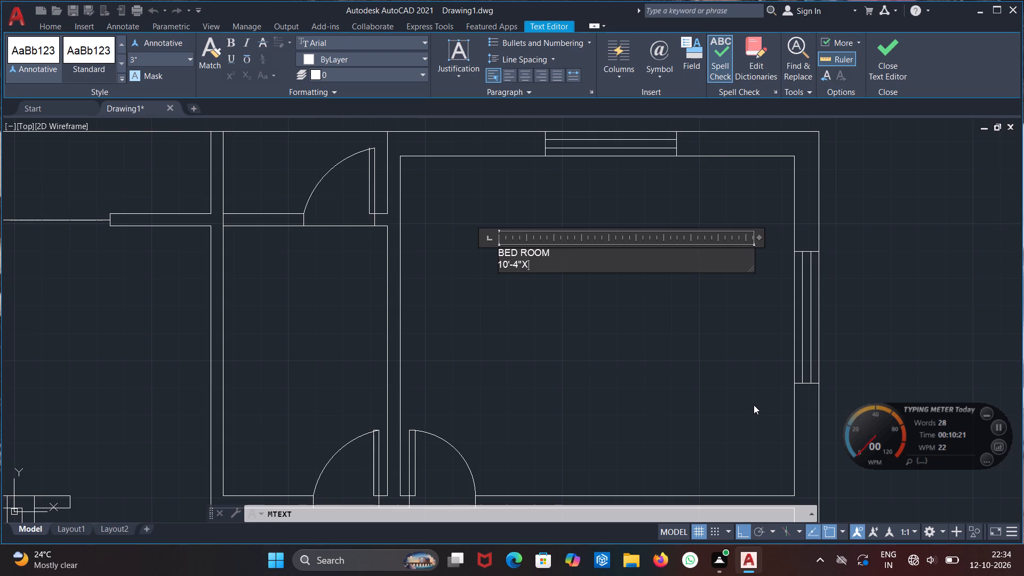
{"action": "type", "text": "12'-"}
{"action": "type", "text": "0\""}
Format both lines of the BED ROOM label with a 9" text height and the Cambria font.
{"action": "left_click_drag", "start_coordinate": [555, 266], "coordinate": [414, 203]}
{"action": "left_click", "coordinate": [140, 59]}
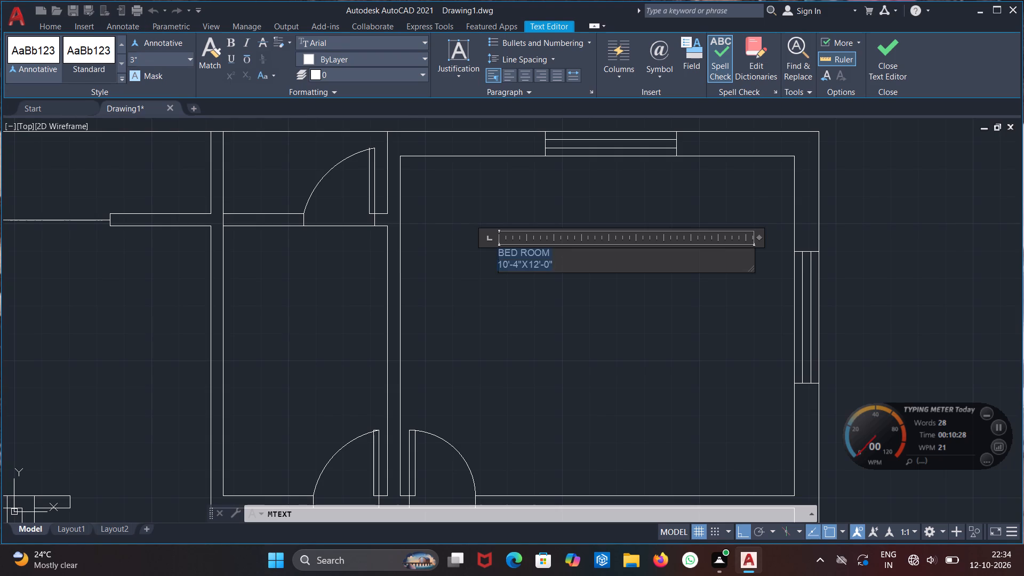
{"action": "type", "text": "9\""}
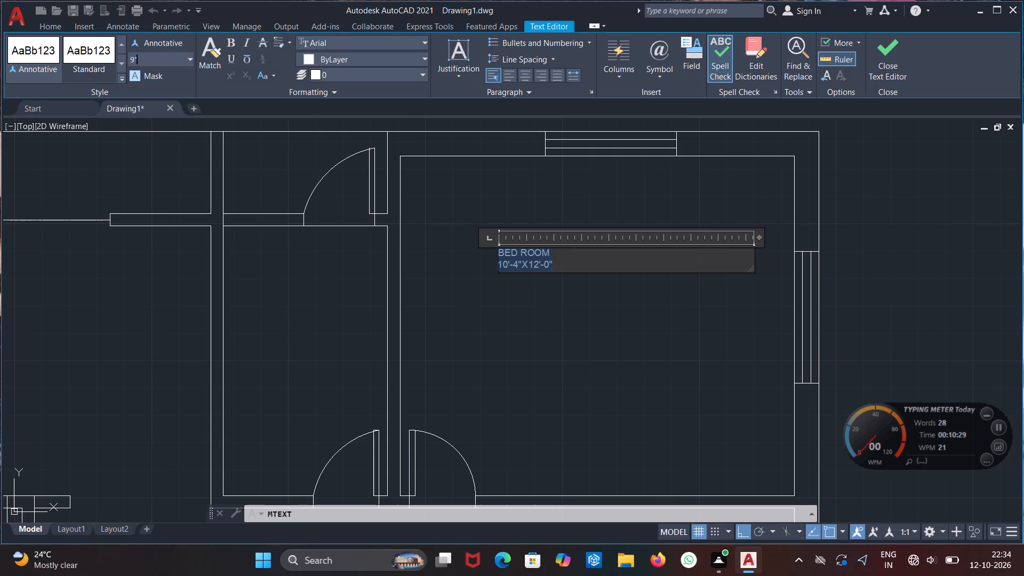
{"action": "key", "text": "Return"}
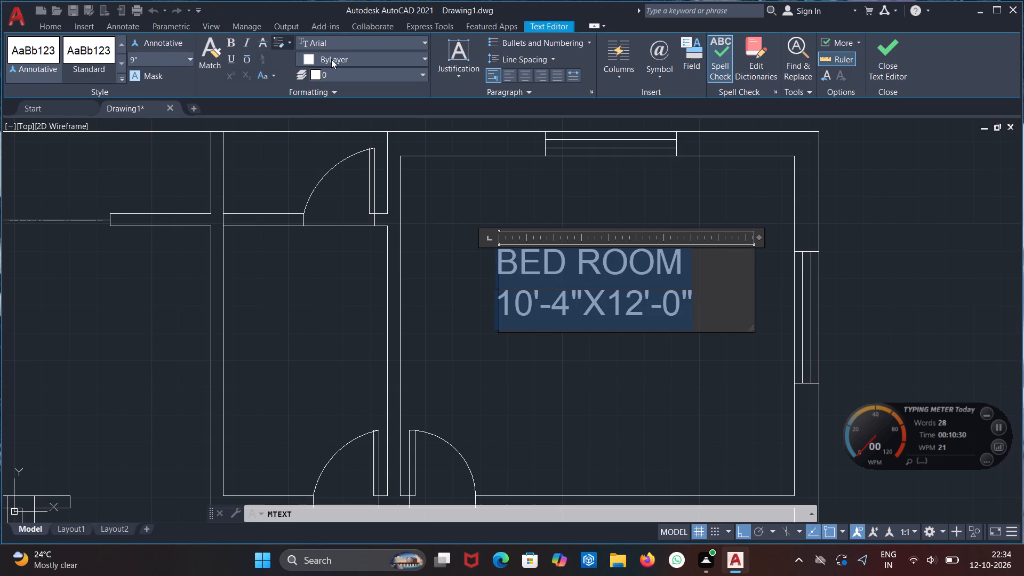
{"action": "left_click", "coordinate": [335, 44]}
{"action": "scroll", "coordinate": [381, 142], "scroll_direction": "down", "scroll_amount": 8}
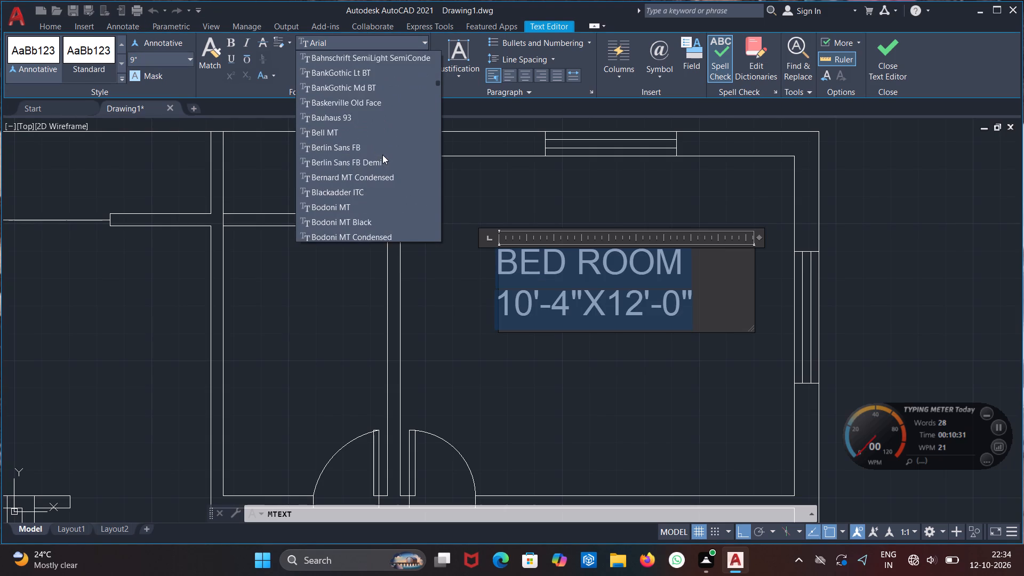
{"action": "scroll", "coordinate": [382, 155], "scroll_direction": "down", "scroll_amount": 7}
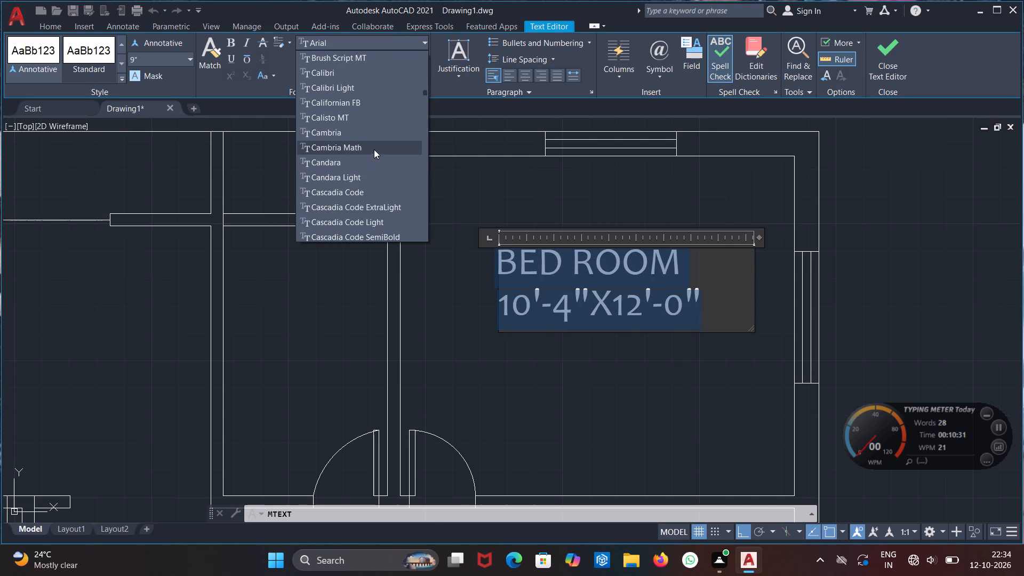
{"action": "left_click", "coordinate": [372, 134]}
{"action": "left_click", "coordinate": [599, 390]}
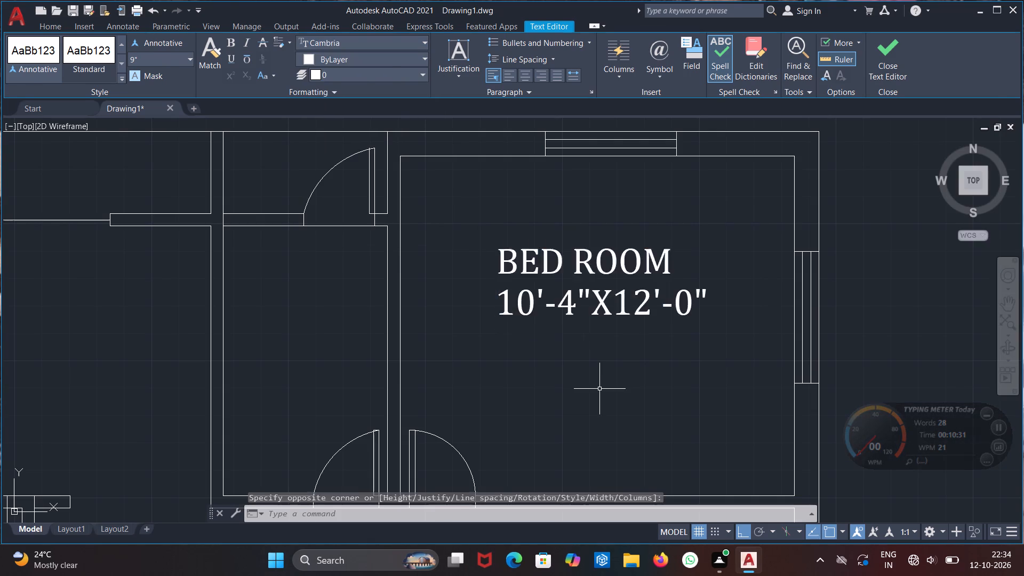
Copy the BED ROOM label straight down into the plan's lower-right room, beside the M BED ROOM.
{"action": "scroll", "coordinate": [599, 390], "scroll_direction": "down", "scroll_amount": 1}
{"action": "middle_click_drag", "start_coordinate": [599, 390], "coordinate": [484, 181]}
{"action": "scroll", "coordinate": [513, 343], "scroll_direction": "down", "scroll_amount": 2}
{"action": "middle_click_drag", "start_coordinate": [511, 399], "coordinate": [507, 327]}
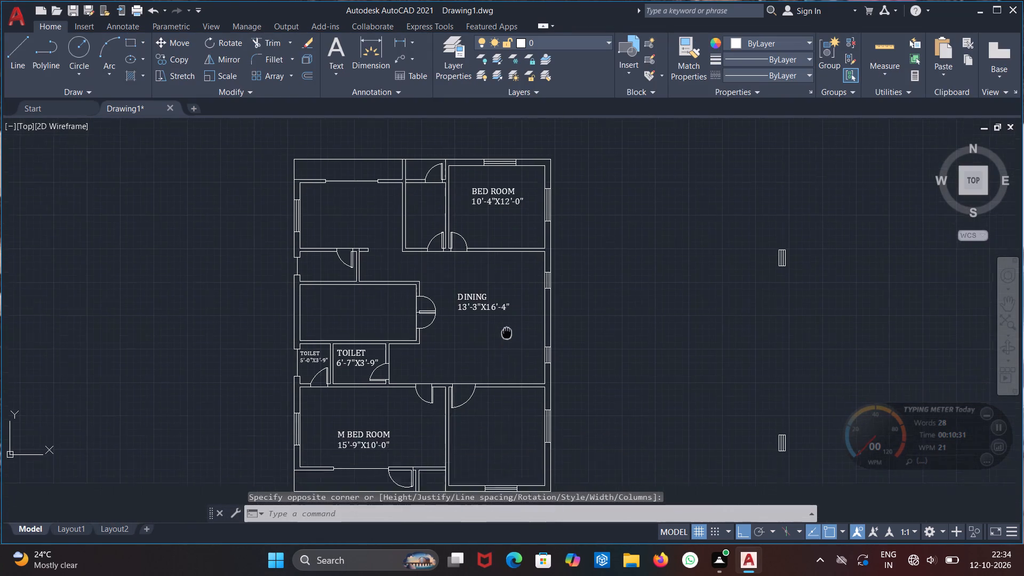
{"action": "middle_click_drag", "start_coordinate": [507, 327], "coordinate": [497, 263]}
{"action": "middle_click_drag", "start_coordinate": [490, 357], "coordinate": [505, 438]}
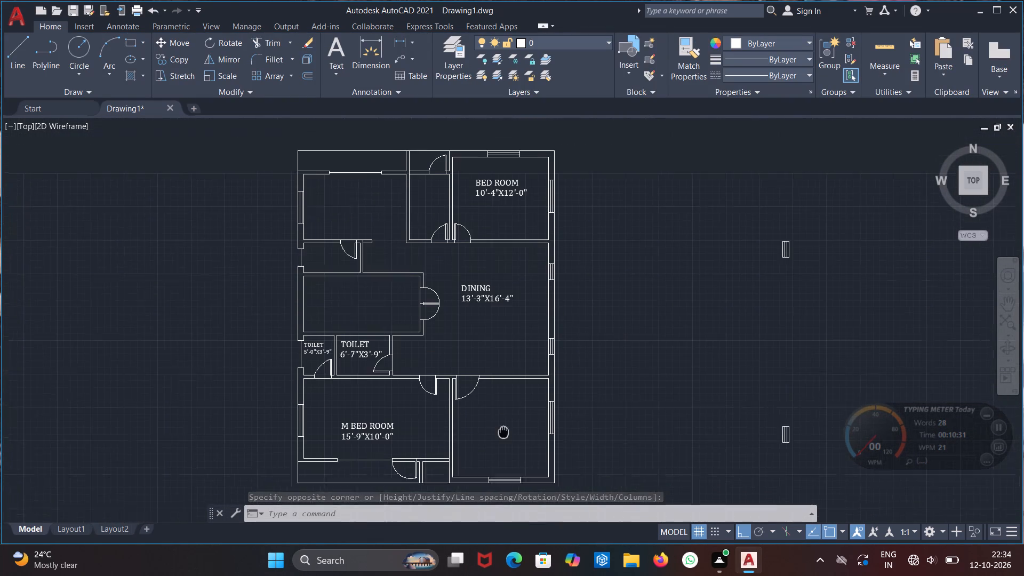
{"action": "middle_click_drag", "start_coordinate": [505, 438], "coordinate": [505, 446]}
{"action": "left_click", "coordinate": [480, 205]}
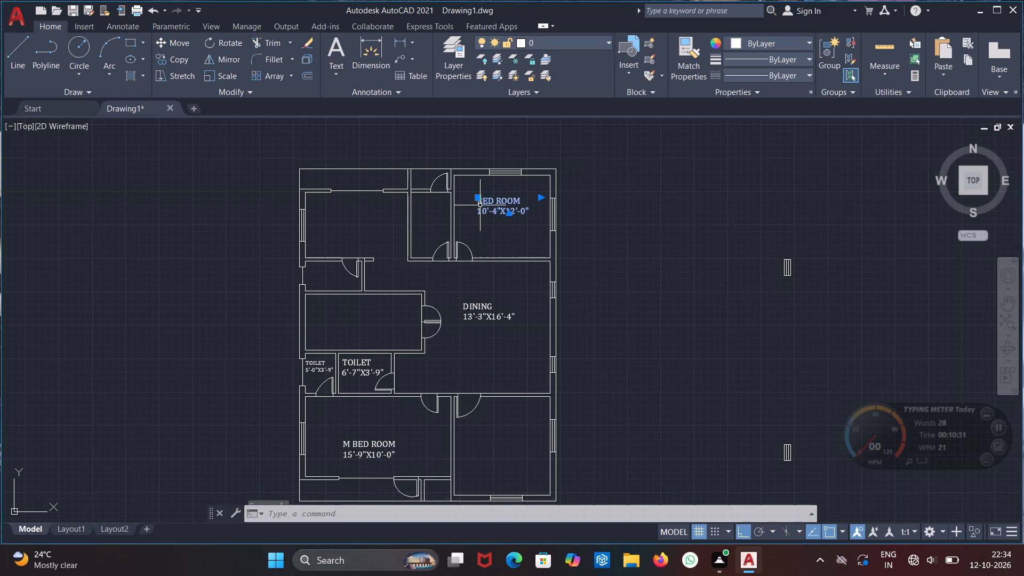
{"action": "left_click", "coordinate": [478, 199]}
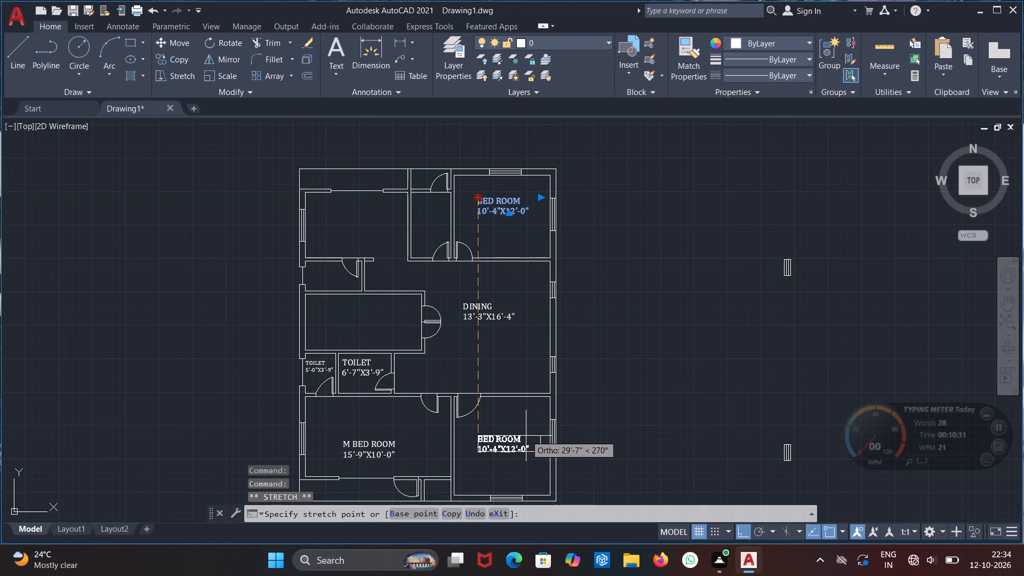
{"action": "key", "text": "Escape"}
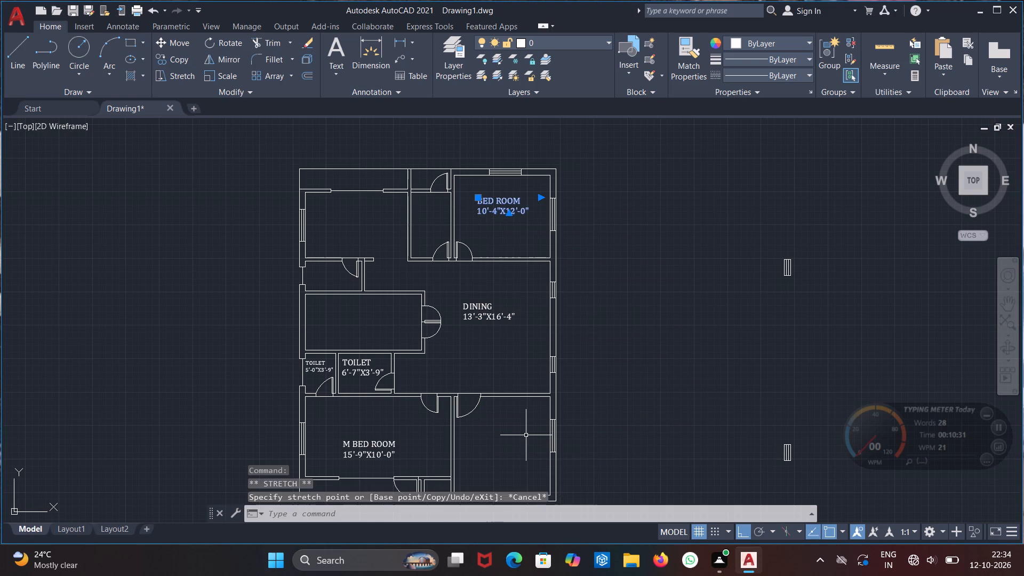
{"action": "type", "text": "CO"}
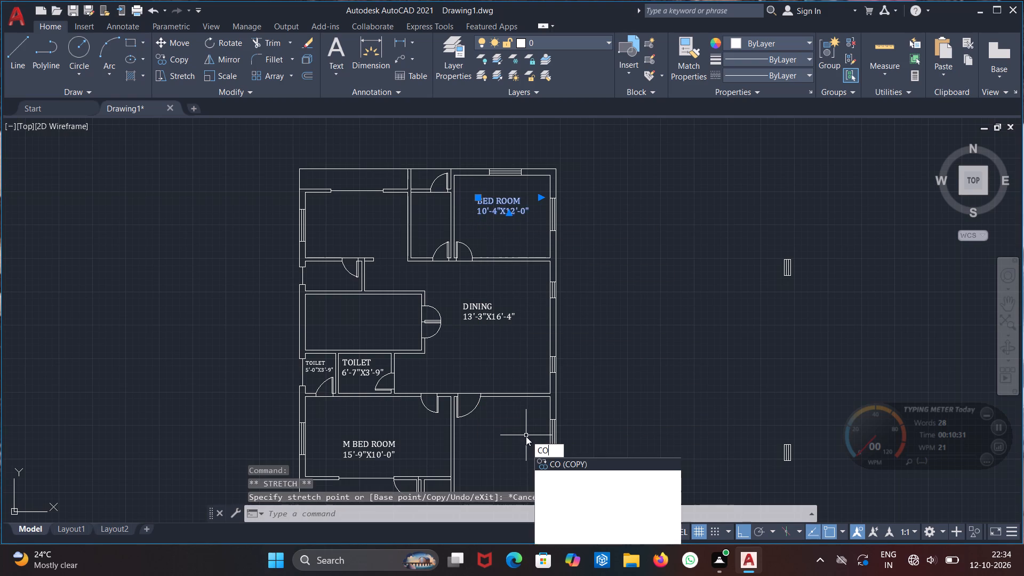
{"action": "left_click", "coordinate": [561, 461]}
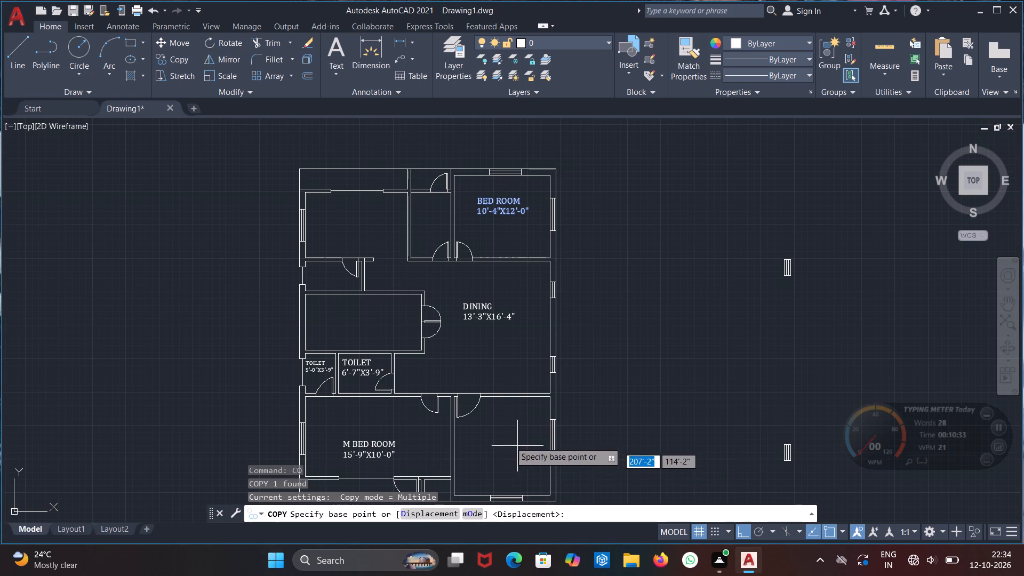
{"action": "left_click", "coordinate": [515, 210]}
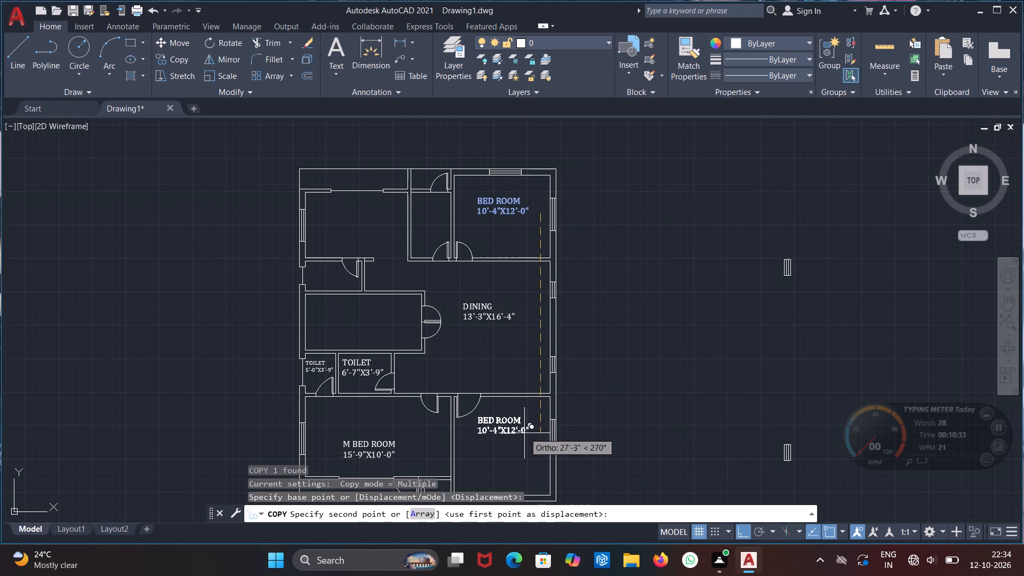
{"action": "left_click", "coordinate": [533, 458]}
{"action": "scroll", "coordinate": [499, 467], "scroll_direction": "up", "scroll_amount": 1}
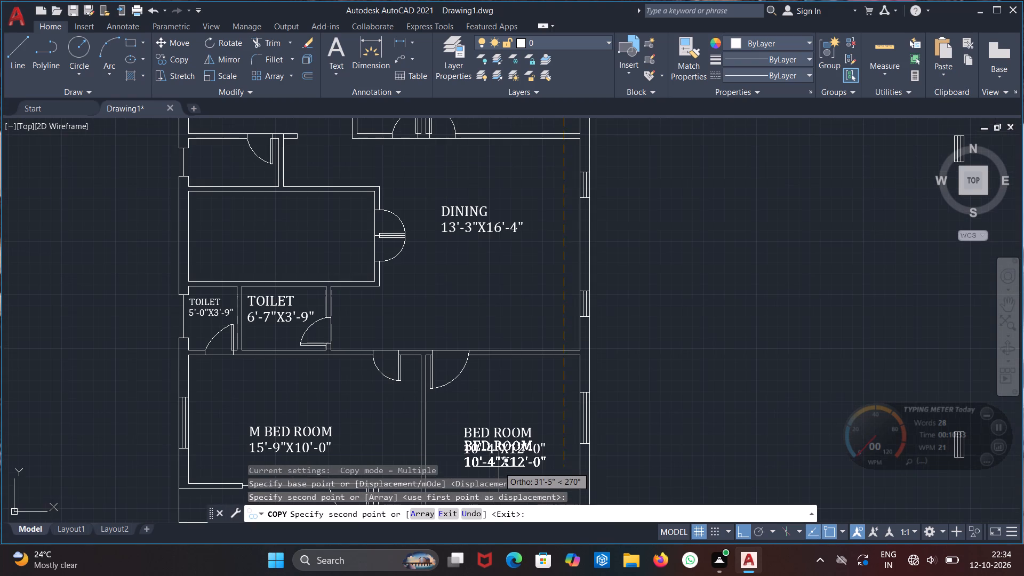
{"action": "key", "text": "Escape"}
Change the size line of the copied BED ROOM label in the plan's lower-right room to 12'-0"X12'-0".
{"action": "middle_click_drag", "start_coordinate": [499, 466], "coordinate": [492, 399]}
{"action": "middle_click_drag", "start_coordinate": [569, 405], "coordinate": [526, 281]}
{"action": "scroll", "coordinate": [474, 308], "scroll_direction": "up", "scroll_amount": 2}
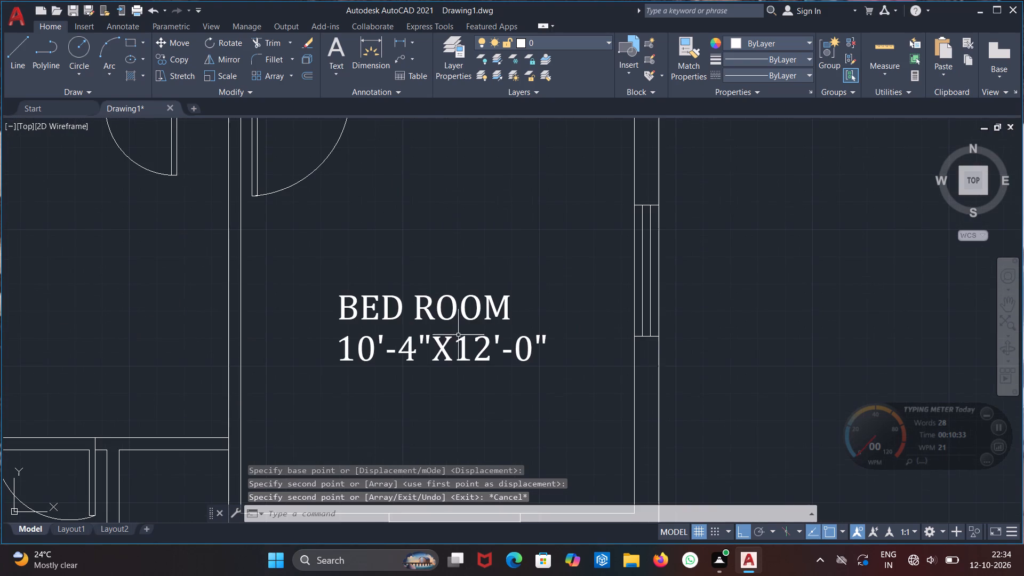
{"action": "double_click", "coordinate": [445, 346]}
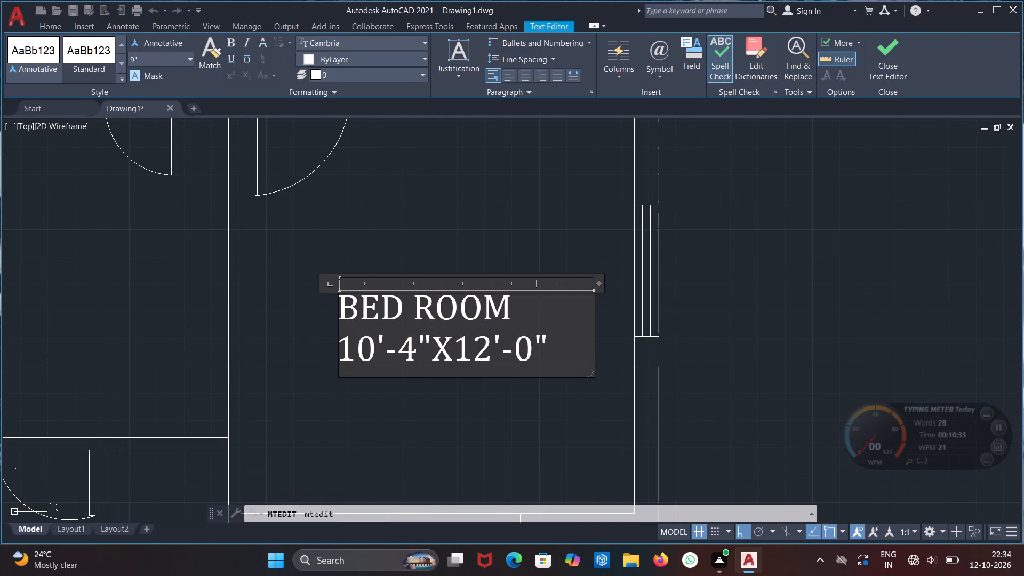
{"action": "left_click", "coordinate": [554, 351]}
{"action": "left_click", "coordinate": [413, 348]}
{"action": "key", "text": "BackSpace"}
{"action": "key", "text": "BackSpace"}
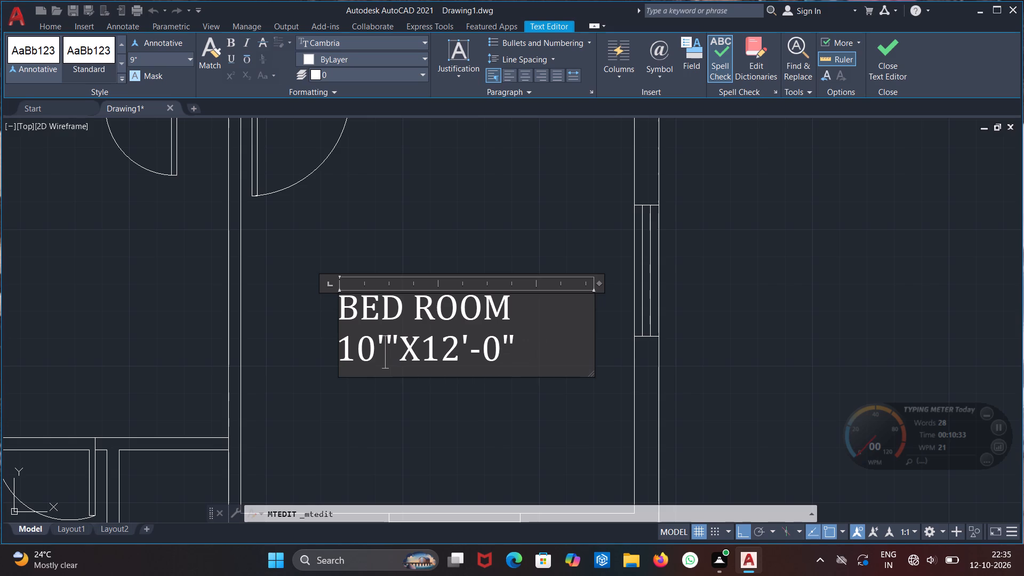
{"action": "key", "text": "BackSpace"}
{"action": "key", "text": "BackSpace"}
{"action": "key", "text": "BackSpace"}
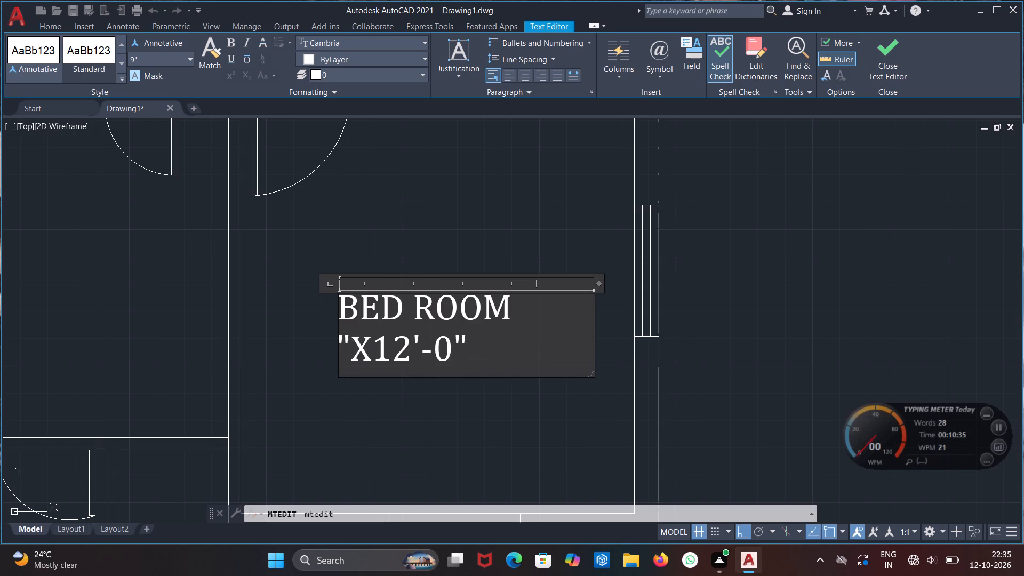
{"action": "type", "text": "12"}
{"action": "type", "text": "'-0\""}
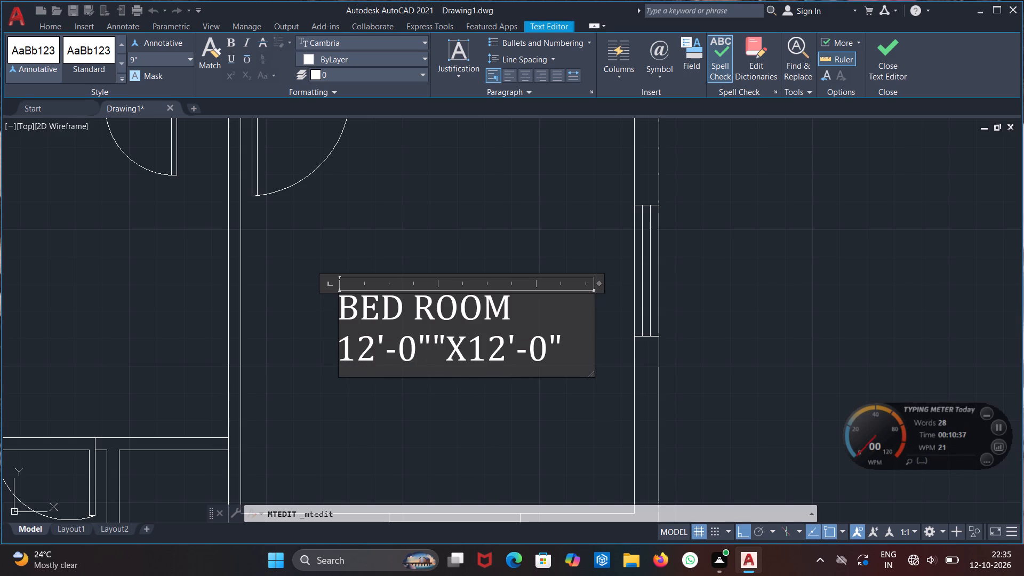
{"action": "key", "text": "BackSpace"}
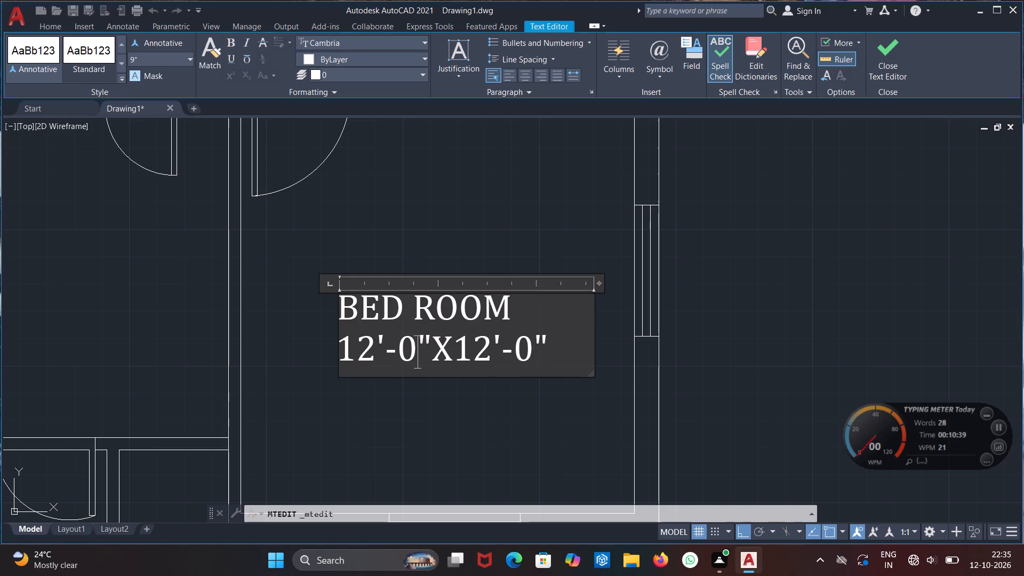
{"action": "left_click", "coordinate": [451, 392]}
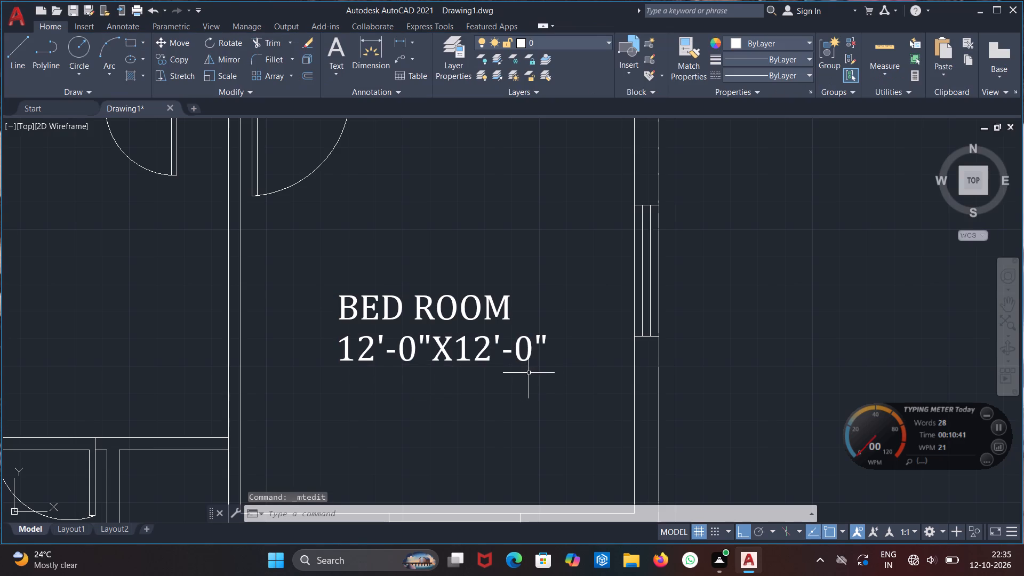
Add a text label reading CABINET in the small compartment between the M BED ROOM's lower door and the lower-right BED ROOM.
{"action": "scroll", "coordinate": [414, 429], "scroll_direction": "down", "scroll_amount": 2}
{"action": "middle_click_drag", "start_coordinate": [387, 422], "coordinate": [595, 361]}
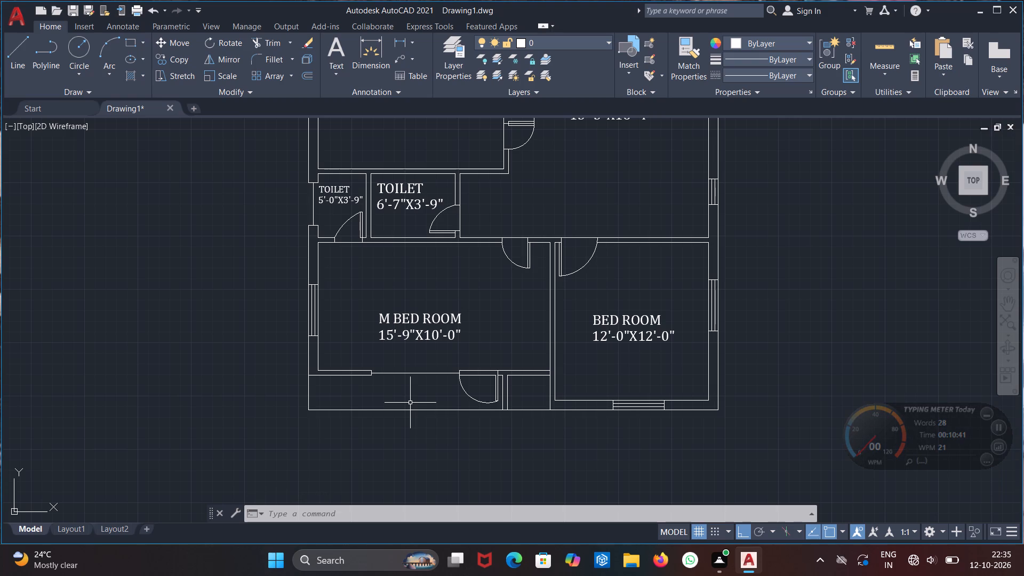
{"action": "scroll", "coordinate": [531, 396], "scroll_direction": "up", "scroll_amount": 4}
{"action": "middle_click_drag", "start_coordinate": [514, 394], "coordinate": [452, 363]}
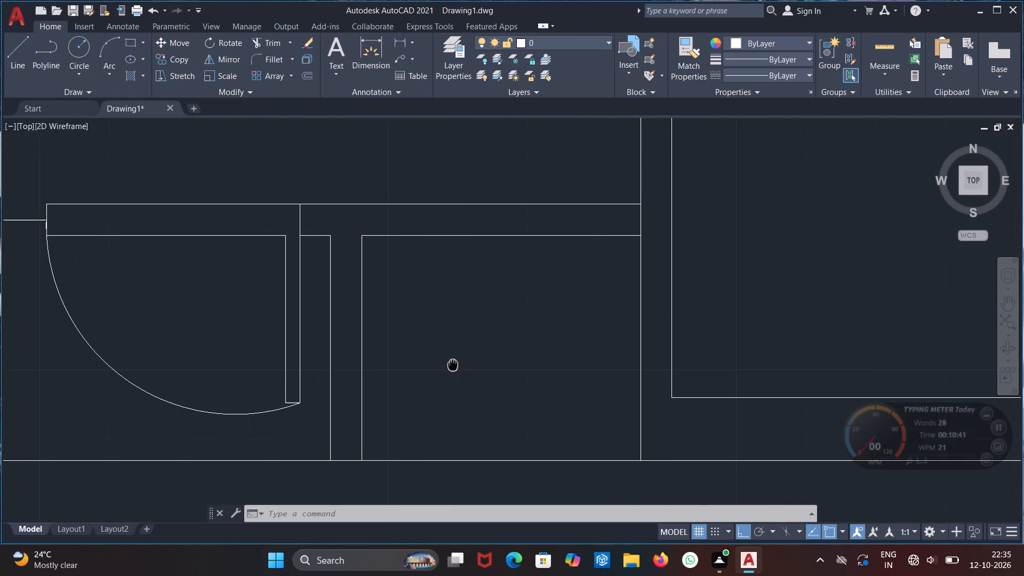
{"action": "middle_click_drag", "start_coordinate": [452, 363], "coordinate": [446, 380]}
{"action": "scroll", "coordinate": [451, 339], "scroll_direction": "up", "scroll_amount": 1}
{"action": "middle_click_drag", "start_coordinate": [451, 340], "coordinate": [422, 315]}
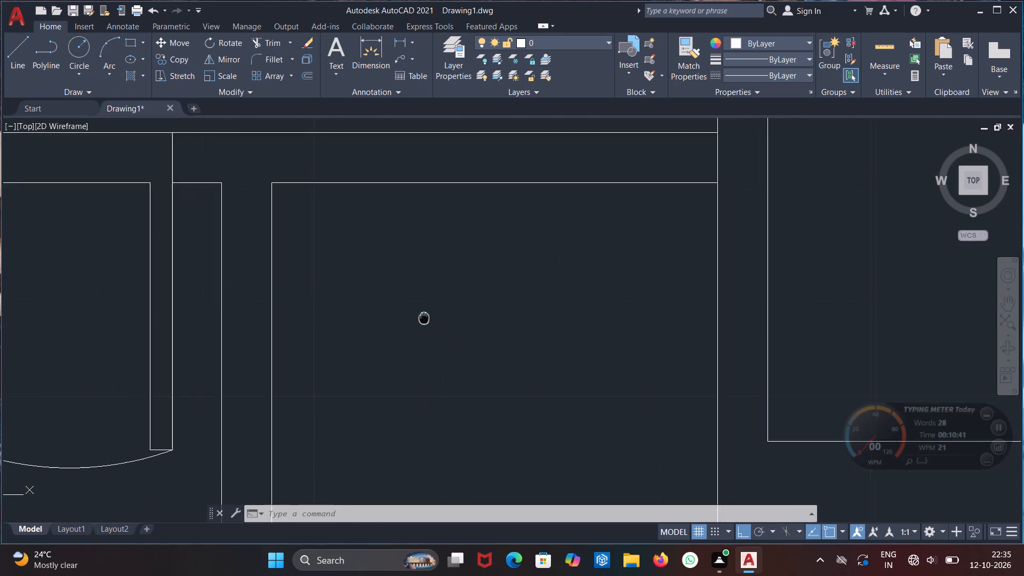
{"action": "middle_click_drag", "start_coordinate": [422, 315], "coordinate": [398, 275]}
{"action": "key", "text": "t"}
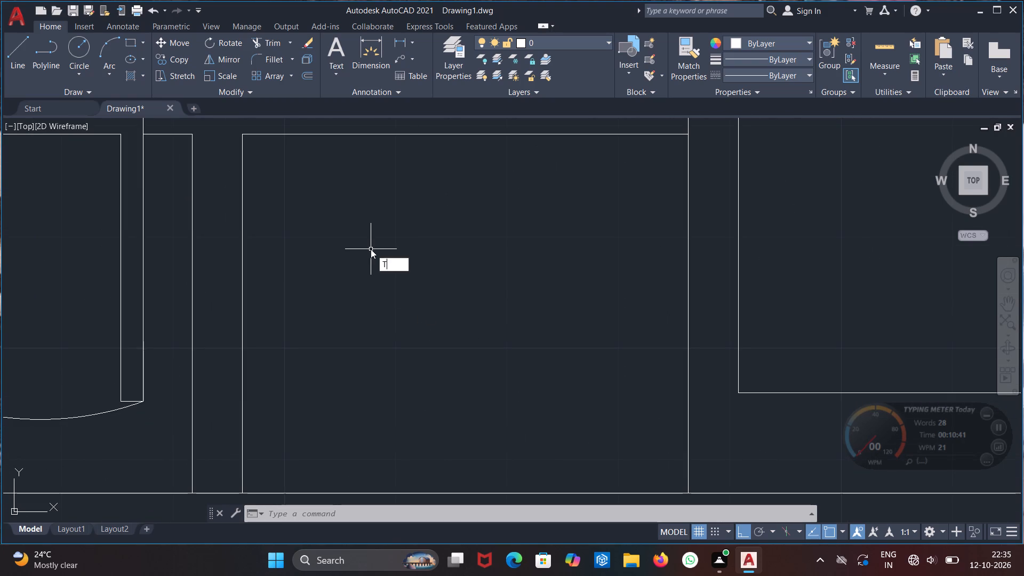
{"action": "key", "text": "Return"}
{"action": "left_click_drag", "start_coordinate": [279, 182], "coordinate": [315, 226]}
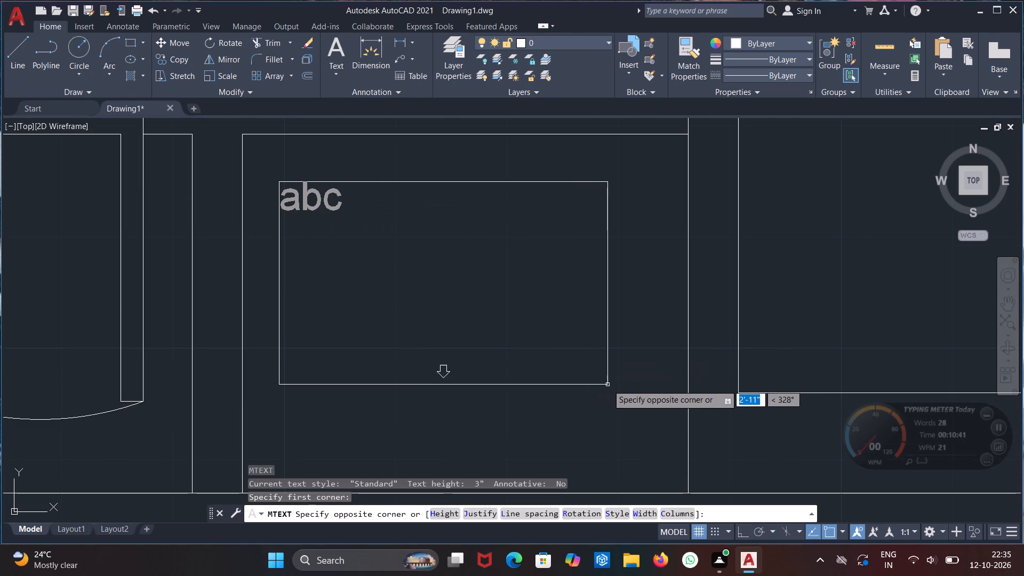
{"action": "left_click", "coordinate": [635, 390]}
{"action": "type", "text": "CABIN"}
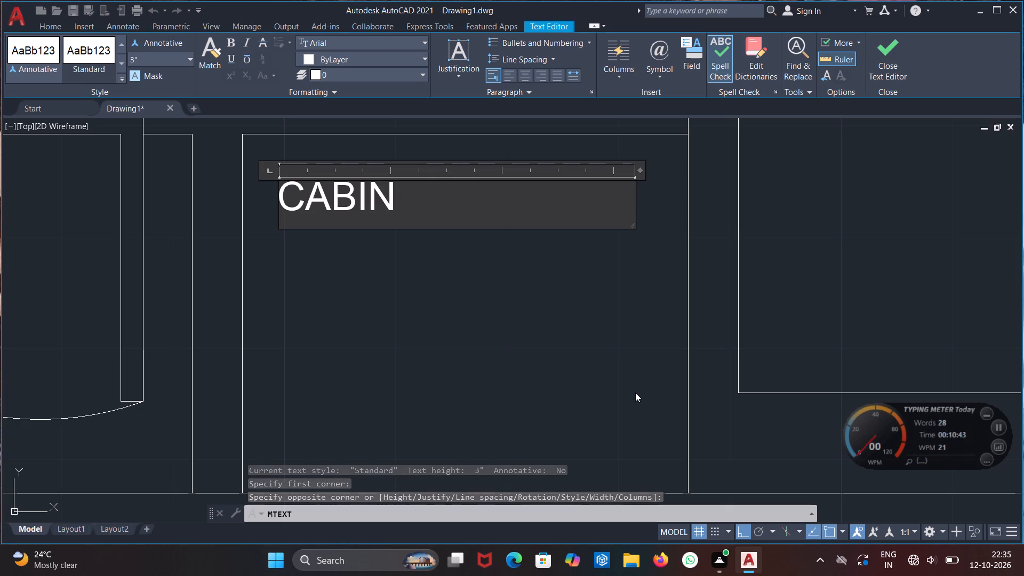
{"action": "type", "text": "ET"}
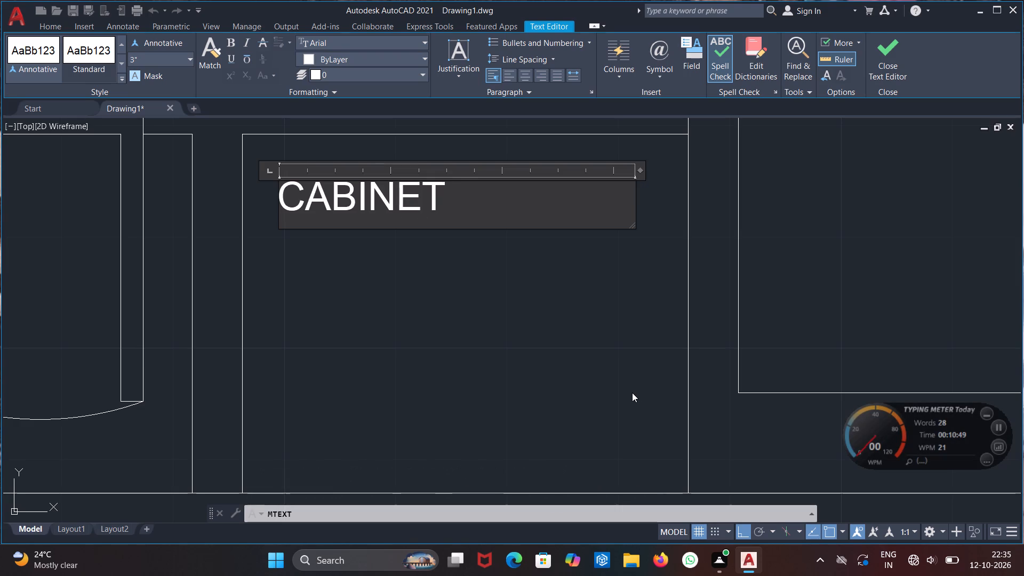
Format the CABINET label with a 6" text height and the Cambria font.
{"action": "left_click_drag", "start_coordinate": [465, 199], "coordinate": [271, 208]}
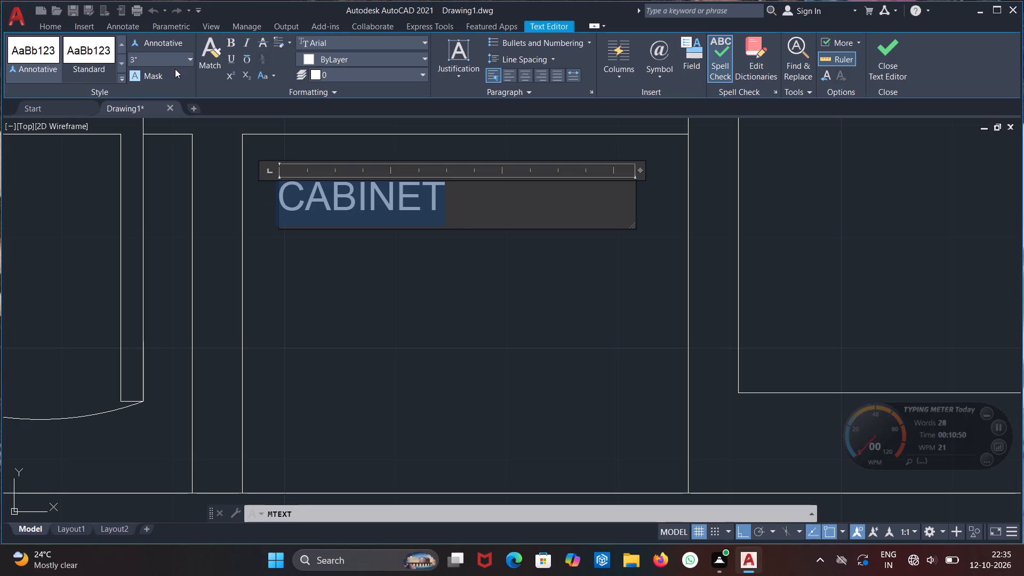
{"action": "left_click", "coordinate": [175, 55]}
{"action": "type", "text": "6\""}
{"action": "key", "text": "Return"}
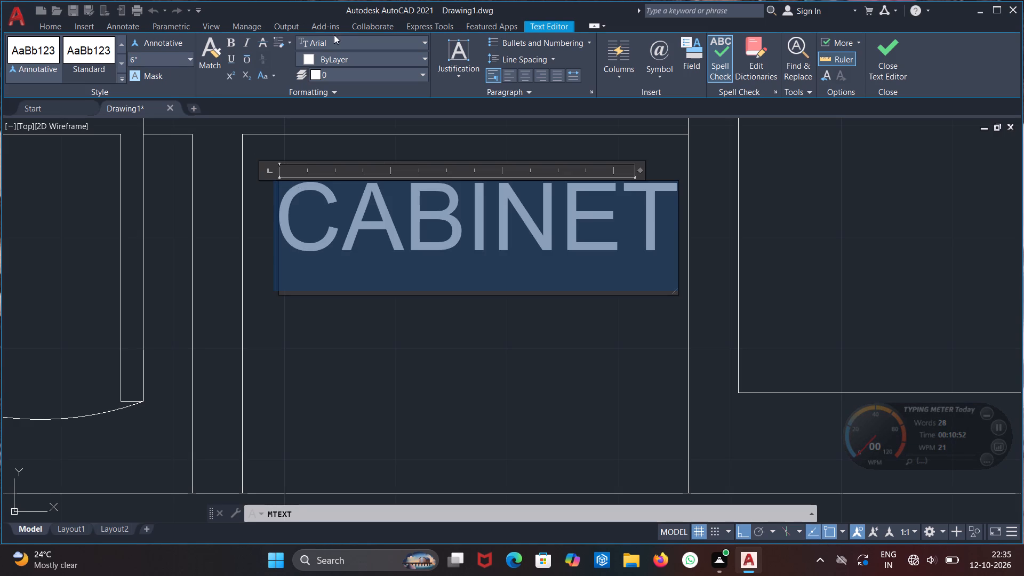
{"action": "left_click", "coordinate": [349, 43]}
{"action": "scroll", "coordinate": [386, 217], "scroll_direction": "down", "scroll_amount": 7}
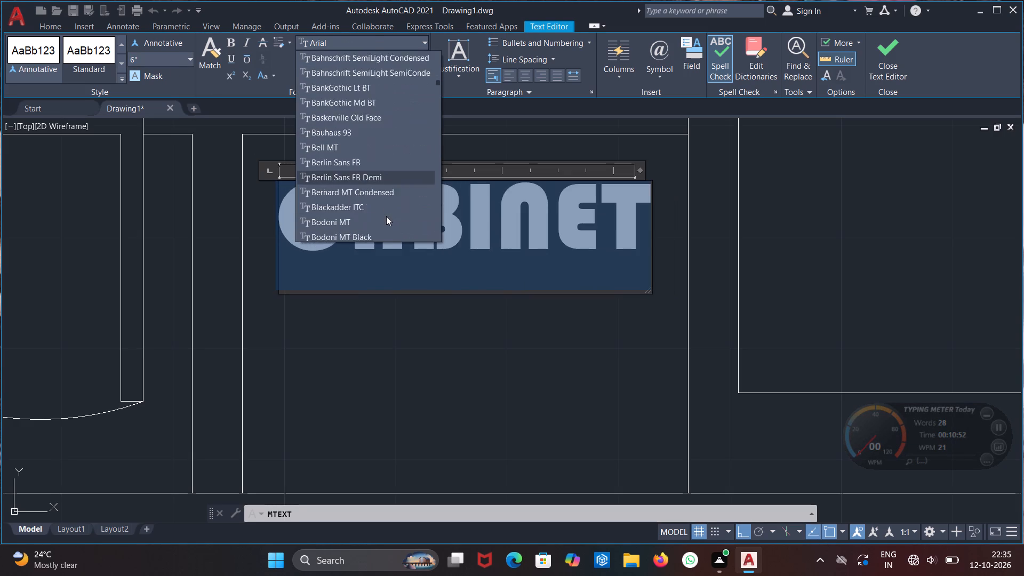
{"action": "scroll", "coordinate": [386, 216], "scroll_direction": "down", "scroll_amount": 6}
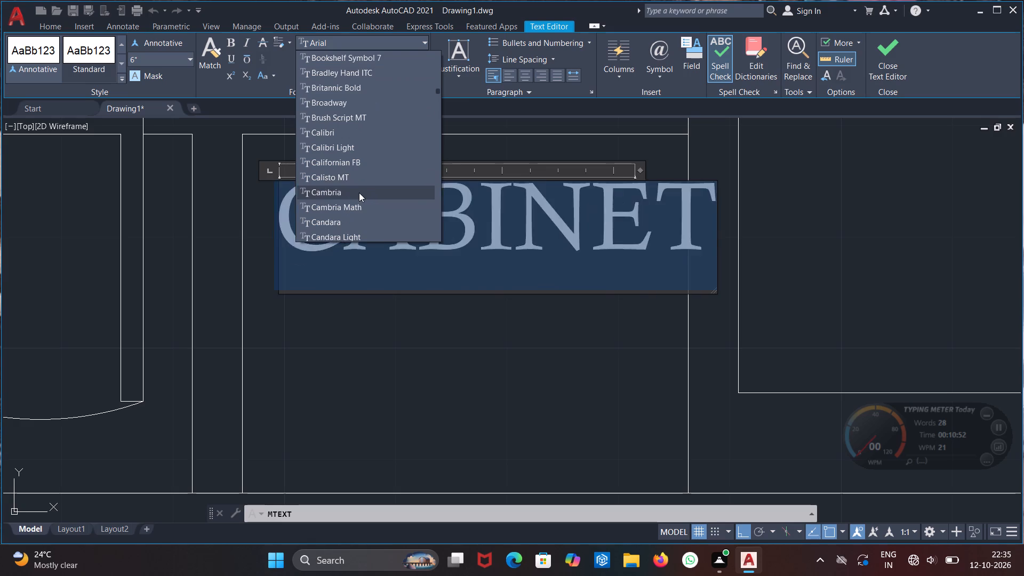
{"action": "left_click", "coordinate": [358, 192]}
{"action": "left_click", "coordinate": [464, 340]}
Add a two-line text label reading TOILET and 7'-0"X3'-9" in the small unlabelled room on the plan's upper-left side.
{"action": "scroll", "coordinate": [482, 357], "scroll_direction": "down", "scroll_amount": 3}
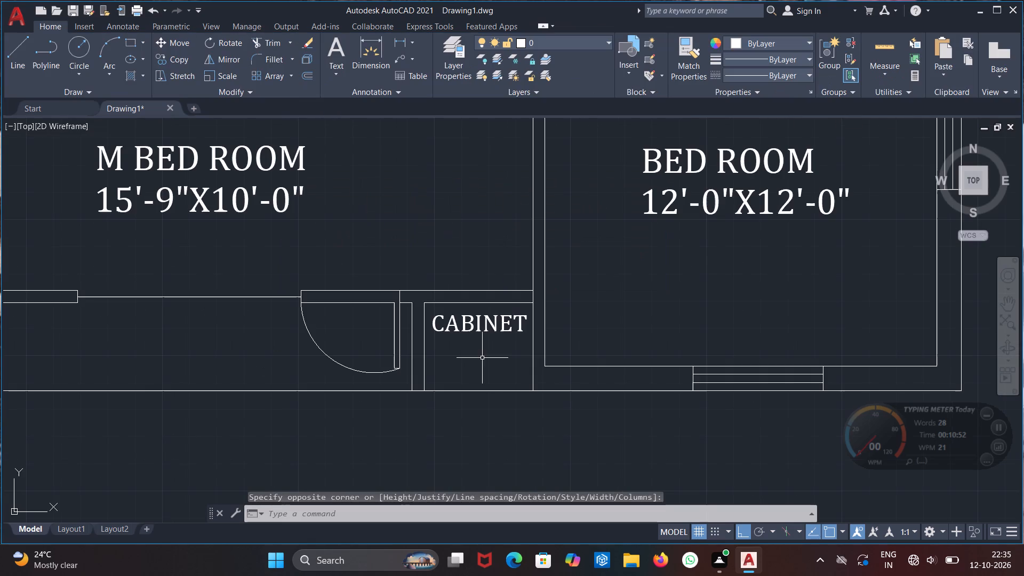
{"action": "middle_click_drag", "start_coordinate": [482, 364], "coordinate": [477, 298]}
{"action": "scroll", "coordinate": [494, 325], "scroll_direction": "down", "scroll_amount": 2}
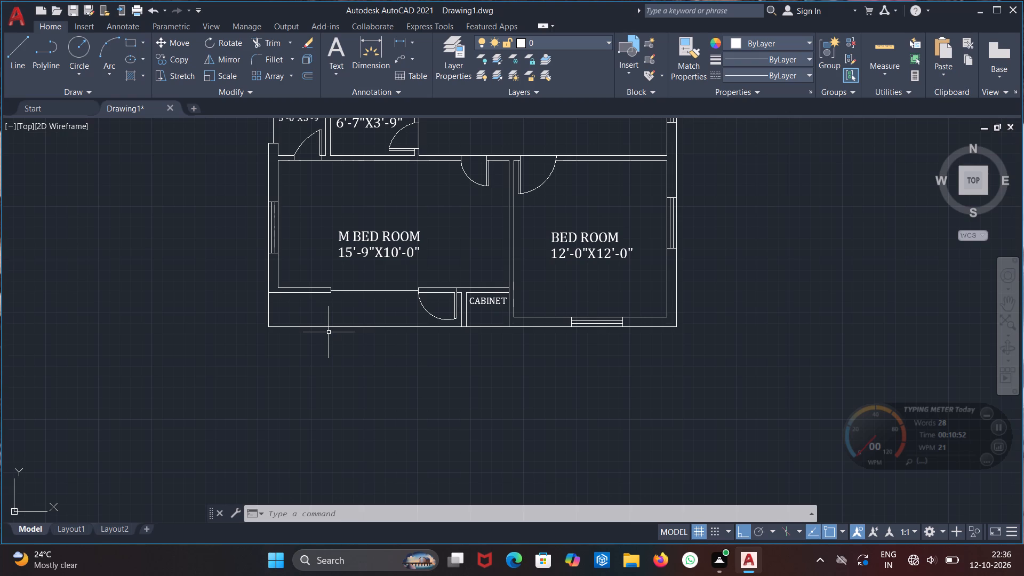
{"action": "scroll", "coordinate": [329, 332], "scroll_direction": "down", "scroll_amount": 1}
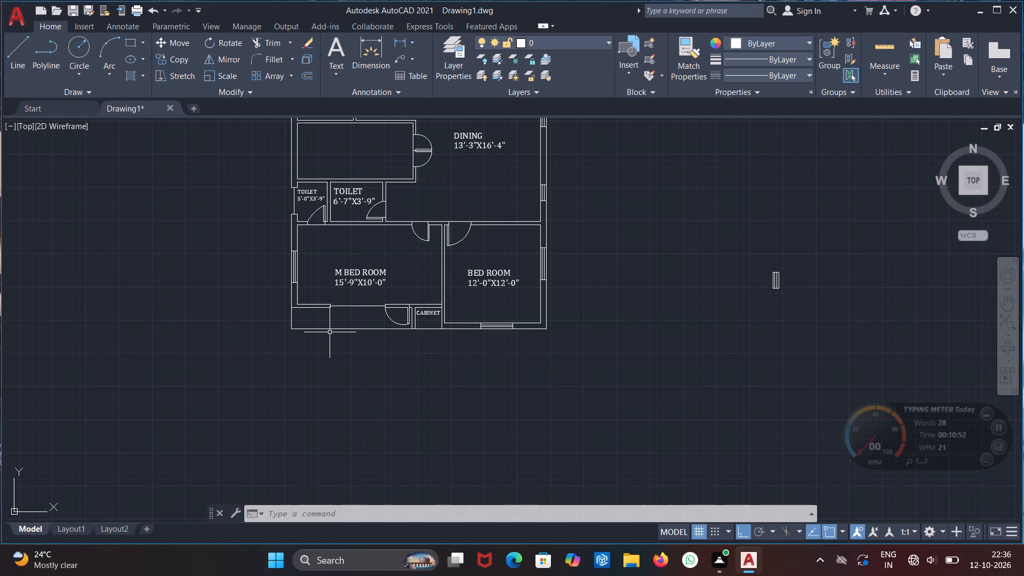
{"action": "middle_click_drag", "start_coordinate": [340, 143], "coordinate": [388, 277]}
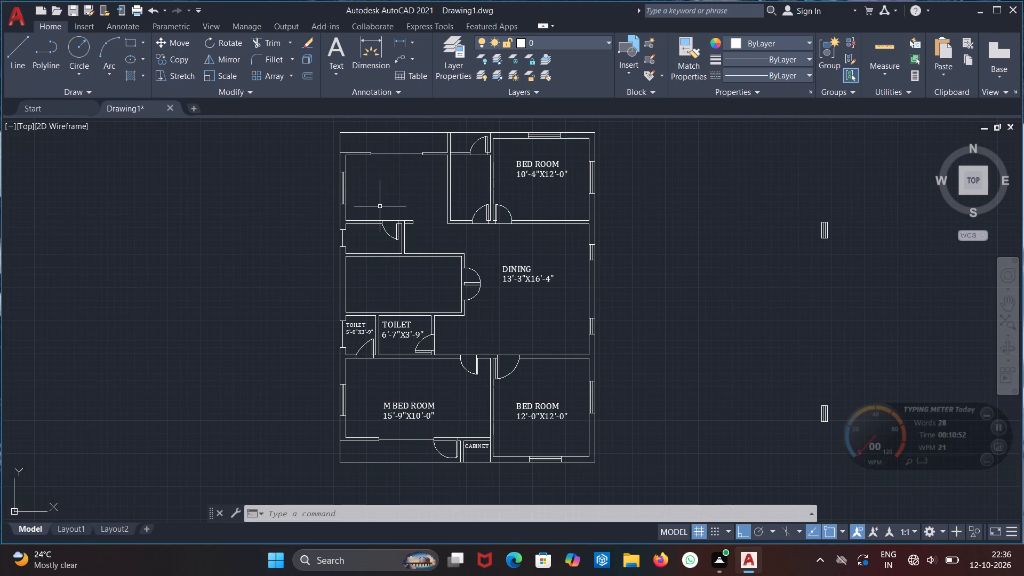
{"action": "scroll", "coordinate": [364, 236], "scroll_direction": "up", "scroll_amount": 3}
{"action": "scroll", "coordinate": [362, 241], "scroll_direction": "down", "scroll_amount": 1}
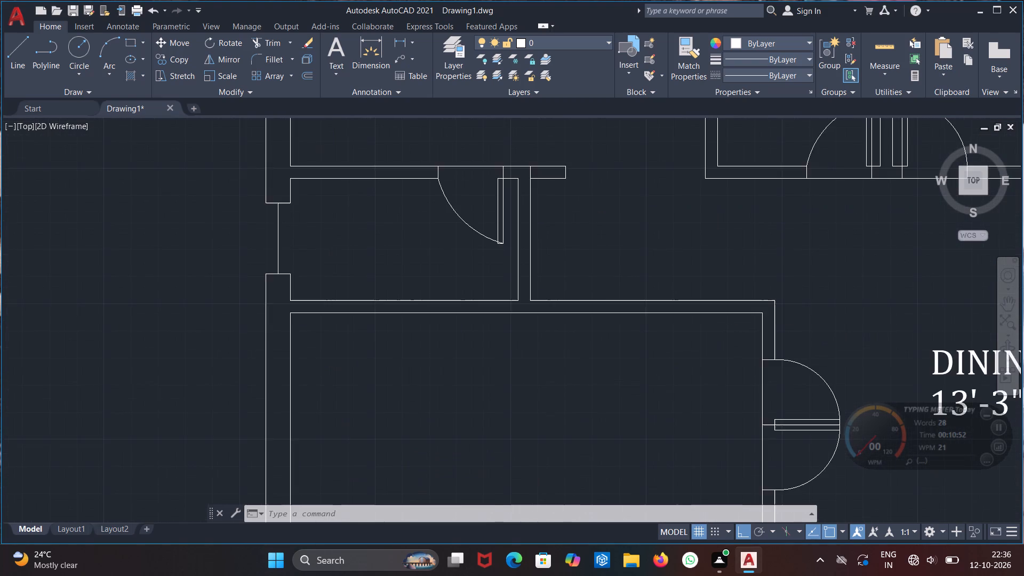
{"action": "scroll", "coordinate": [362, 241], "scroll_direction": "up", "scroll_amount": 2}
{"action": "key", "text": "t"}
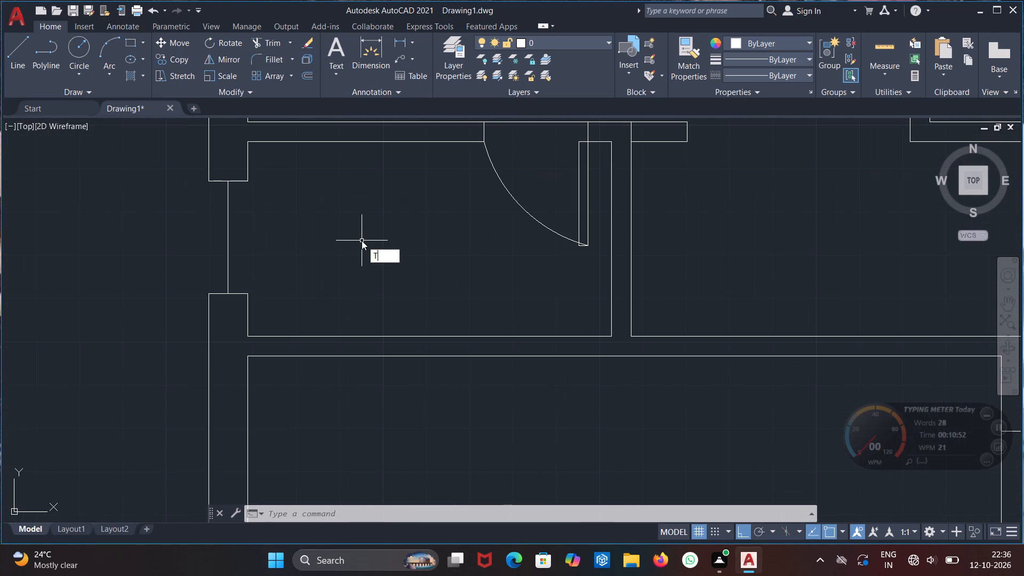
{"action": "key", "text": "Return"}
{"action": "left_click", "coordinate": [291, 179]}
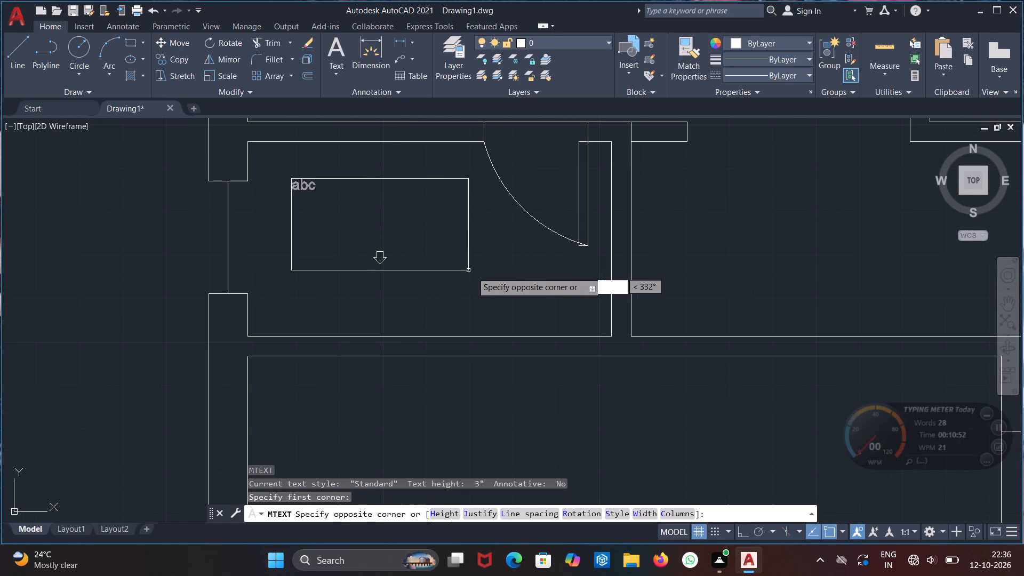
{"action": "left_click", "coordinate": [490, 292]}
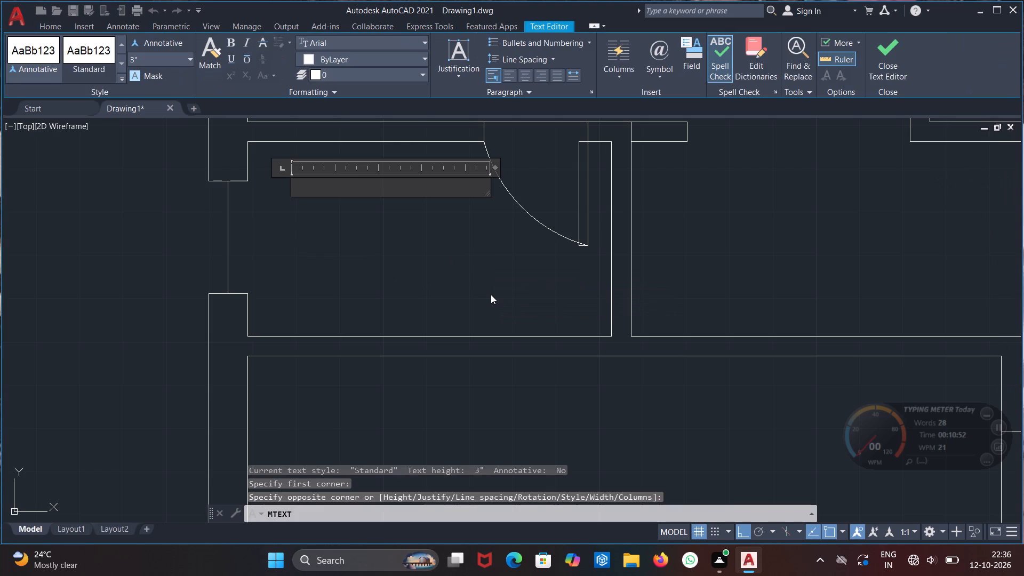
{"action": "type", "text": "TOILET"}
{"action": "key", "text": "Return"}
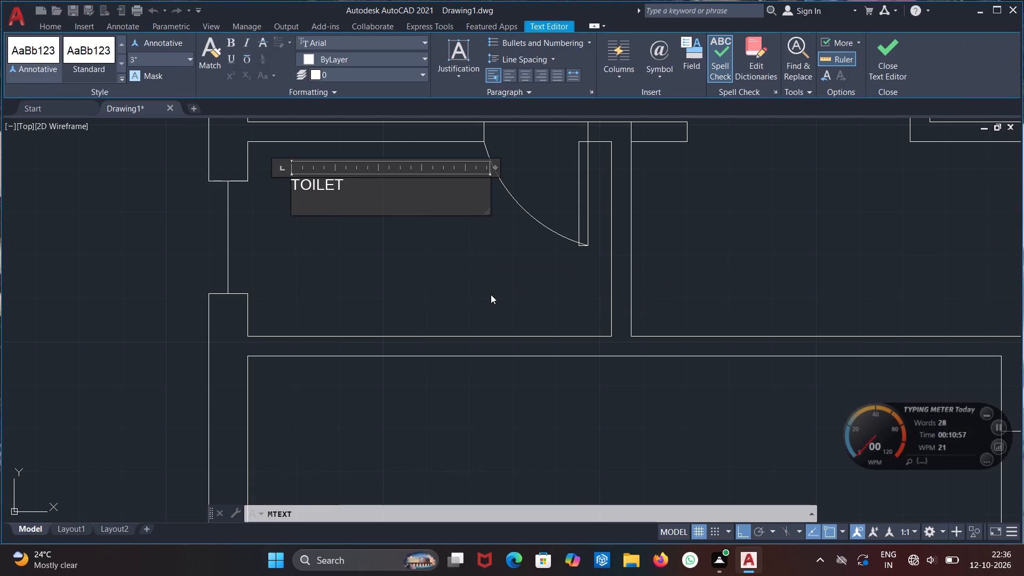
{"action": "type", "text": "7'-0"}
{"action": "key", "text": "shift+quotedbl"}
{"action": "key", "text": "x"}
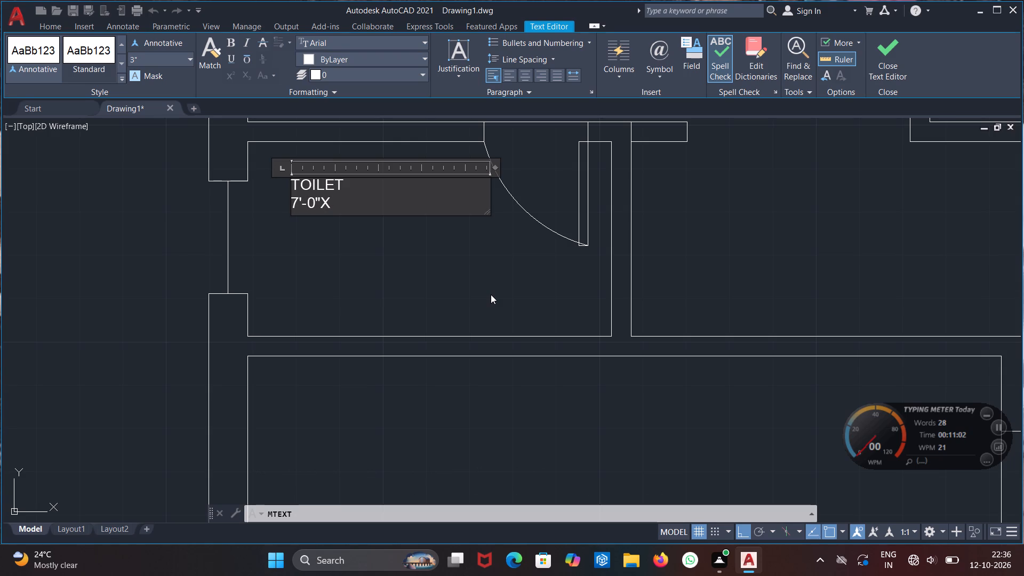
{"action": "type", "text": "3'-9\""}
Format the two-line TOILET 7'-0"X3'-9" label with an 8" text height and the Cambria font.
{"action": "left_click_drag", "start_coordinate": [382, 206], "coordinate": [250, 160]}
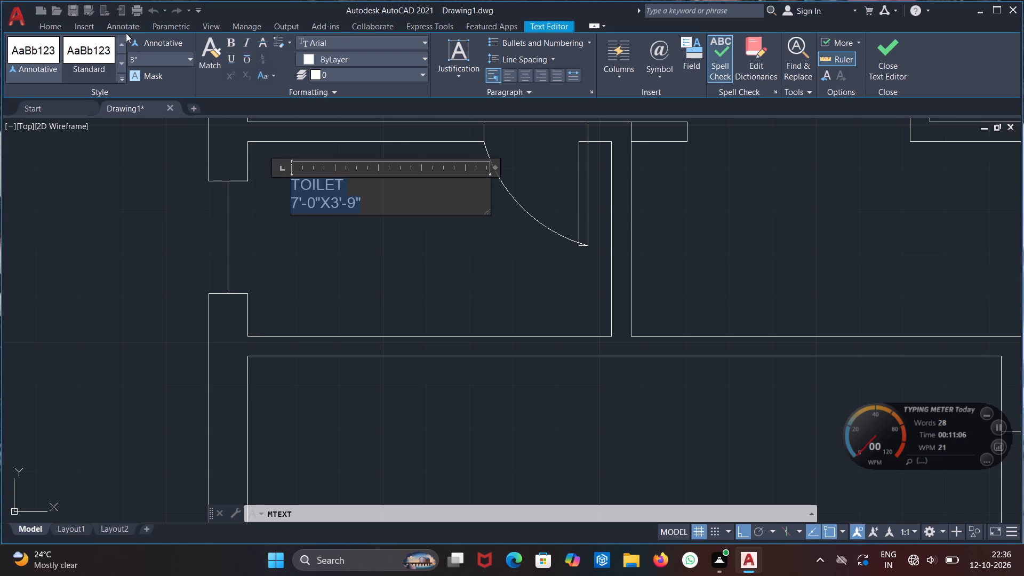
{"action": "left_click", "coordinate": [153, 59]}
{"action": "type", "text": "8\""}
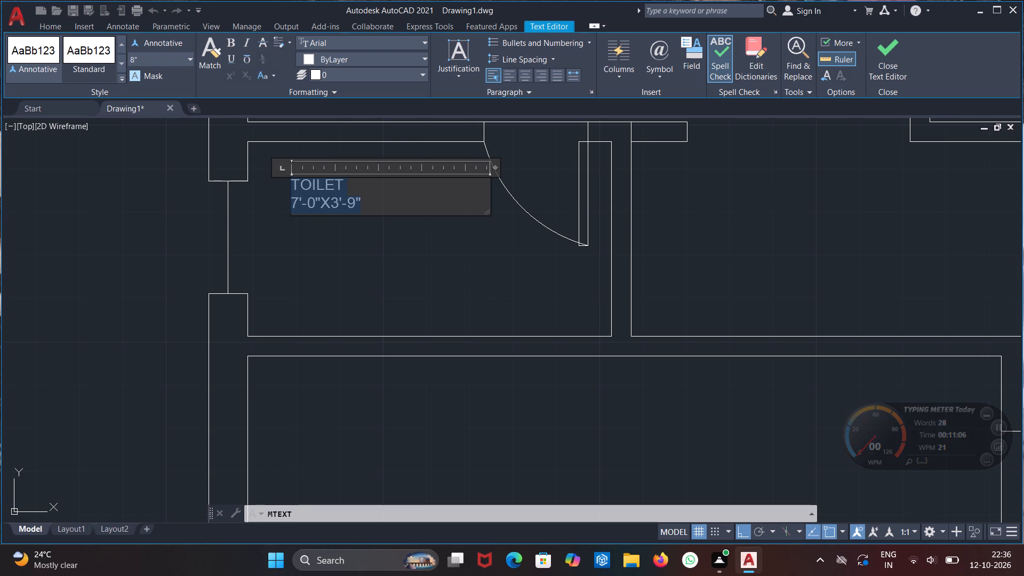
{"action": "key", "text": "Return"}
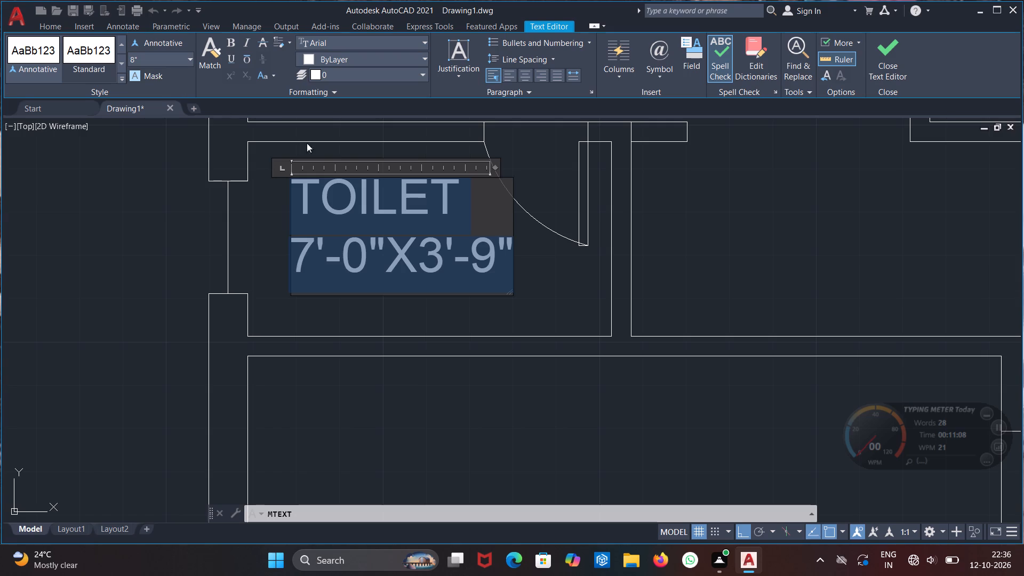
{"action": "left_click", "coordinate": [351, 39]}
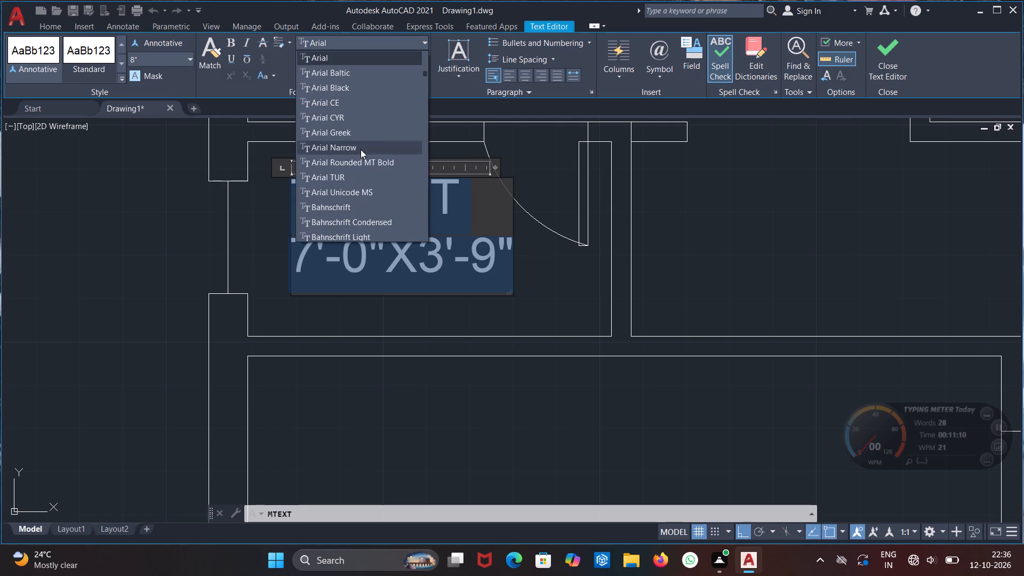
{"action": "scroll", "coordinate": [393, 205], "scroll_direction": "down", "scroll_amount": 11}
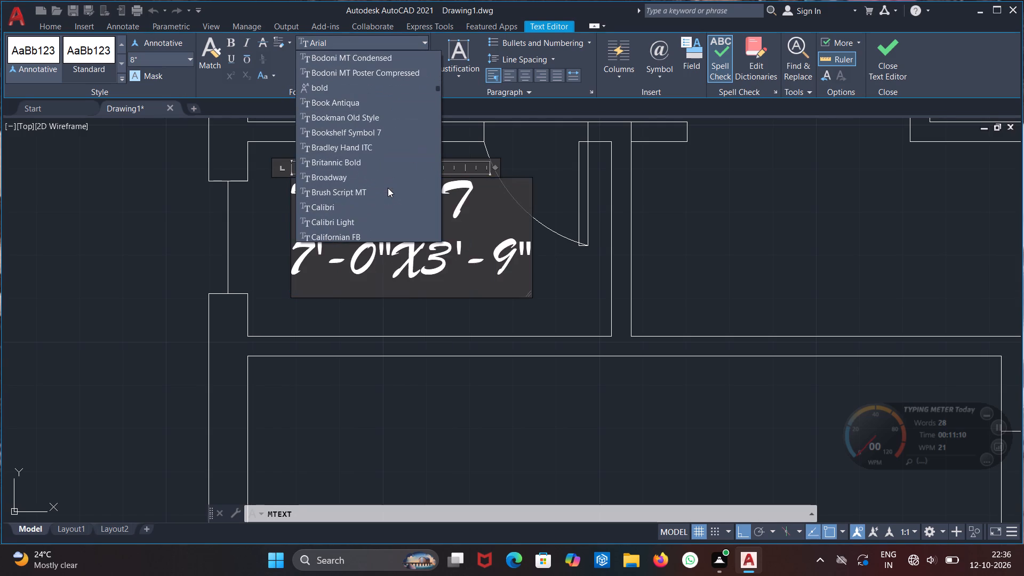
{"action": "scroll", "coordinate": [368, 207], "scroll_direction": "down", "scroll_amount": 2}
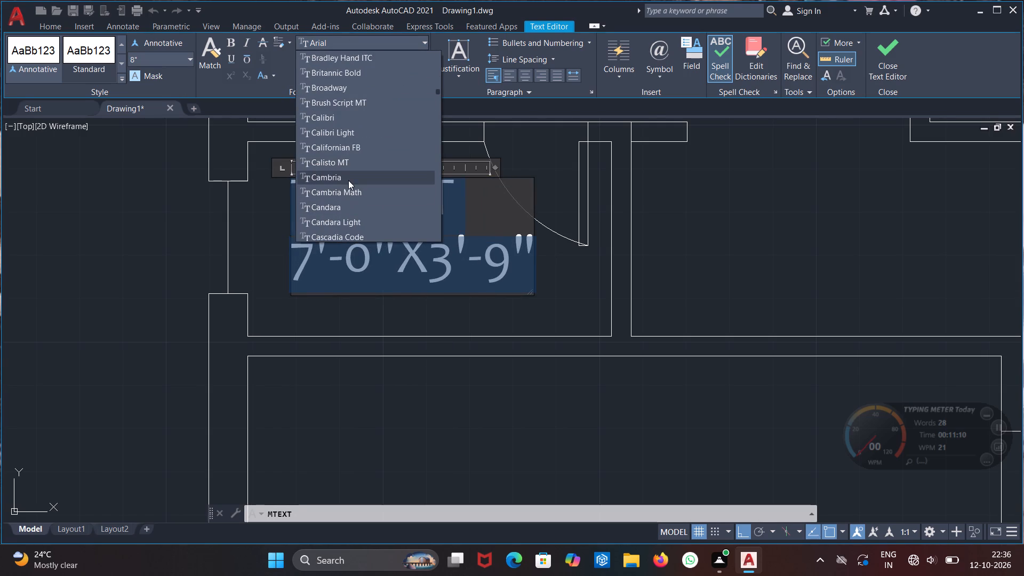
{"action": "left_click", "coordinate": [349, 175]}
{"action": "left_click", "coordinate": [457, 378]}
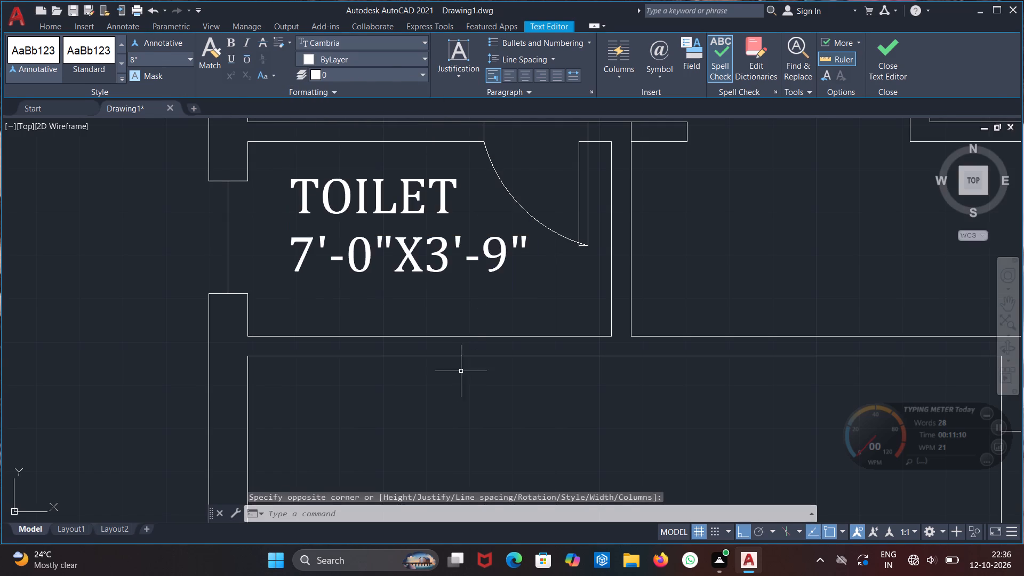
Offset the inner wall line beside the double door of the unlabelled room below the 7'-0"X3'-9" toilet 3'-6" into the room.
{"action": "scroll", "coordinate": [462, 371], "scroll_direction": "down", "scroll_amount": 2}
{"action": "middle_click_drag", "start_coordinate": [475, 397], "coordinate": [408, 233]}
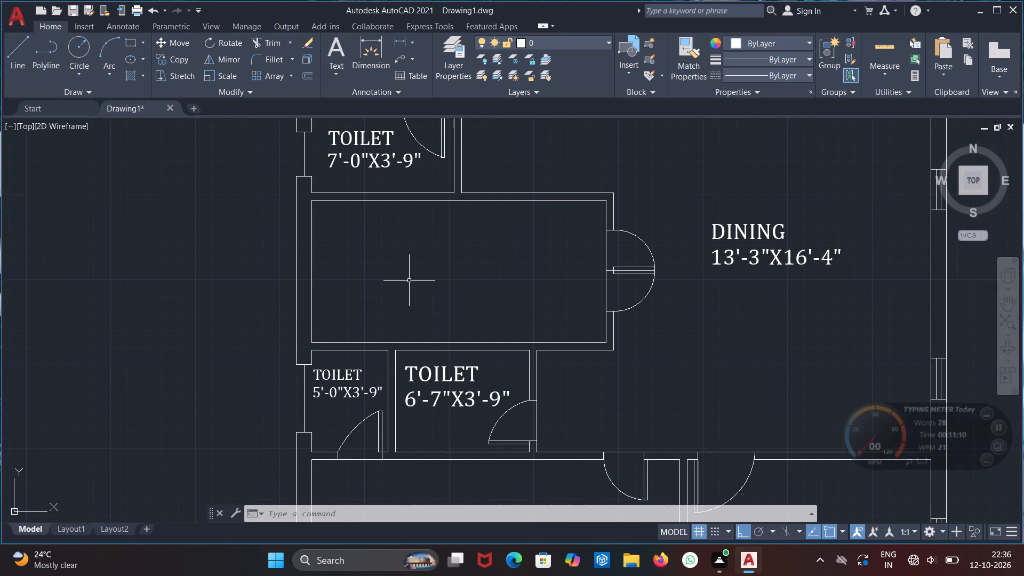
{"action": "type", "text": "OF"}
{"action": "key", "text": "Return"}
{"action": "key", "text": "Return"}
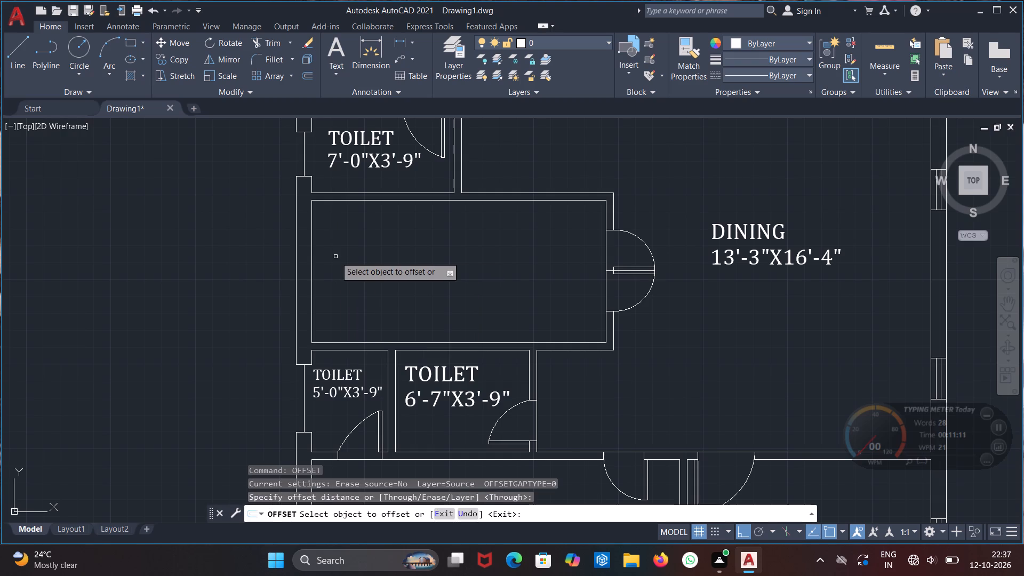
{"action": "left_click", "coordinate": [607, 252]}
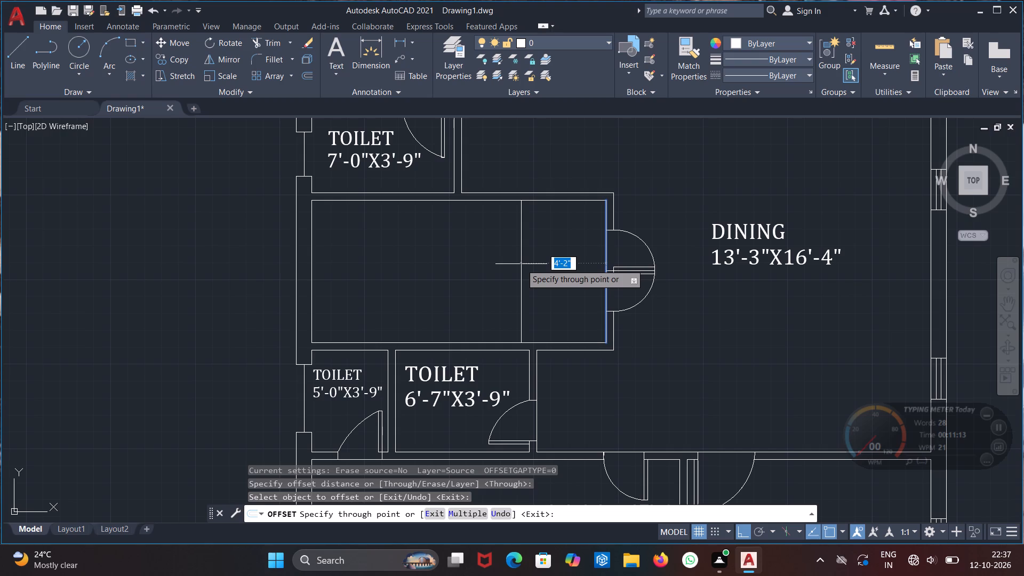
{"action": "type", "text": "3'-"}
{"action": "key", "text": "6"}
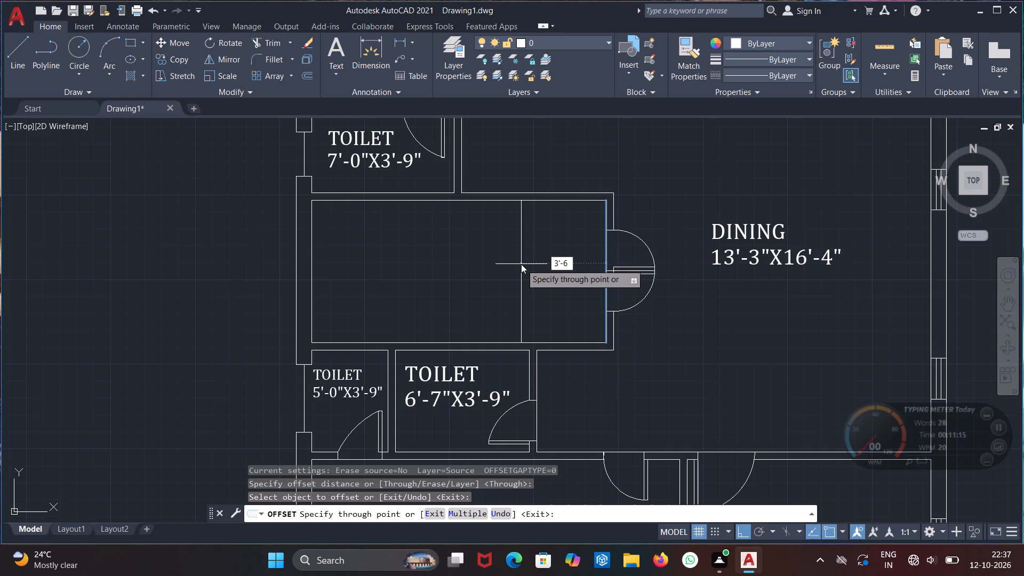
{"action": "key", "text": "shift+quotedbl"}
{"action": "key", "text": "Return"}
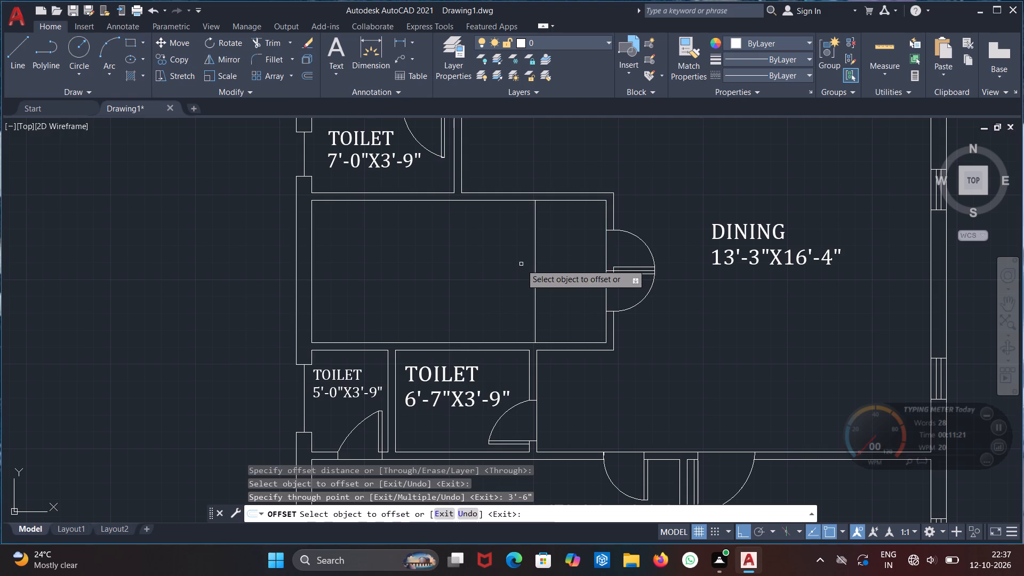
Offset the new stair line another 9" away from the double door as the first tread.
{"action": "left_click", "coordinate": [533, 263]}
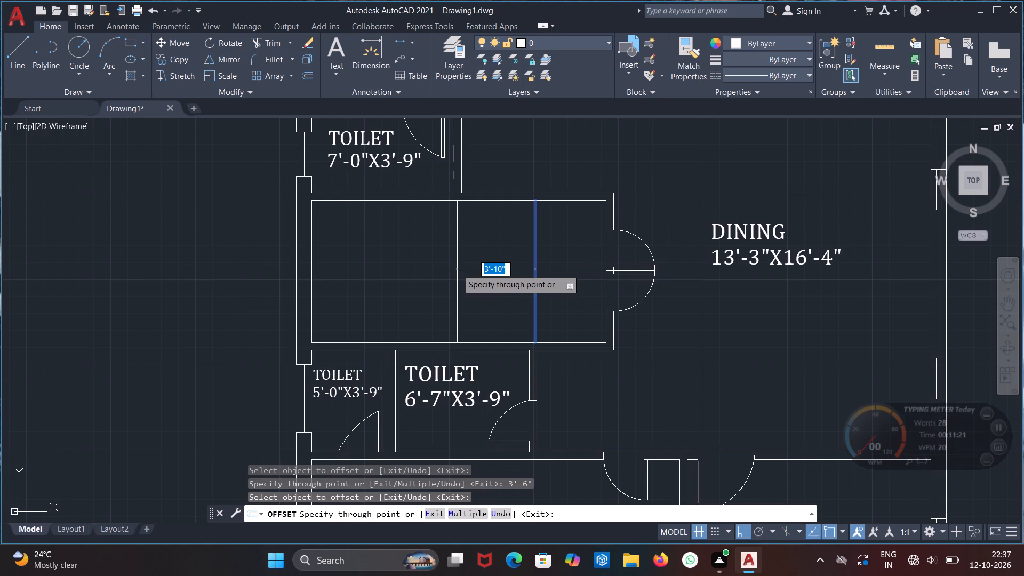
{"action": "type", "text": "9\""}
{"action": "key", "text": "Return"}
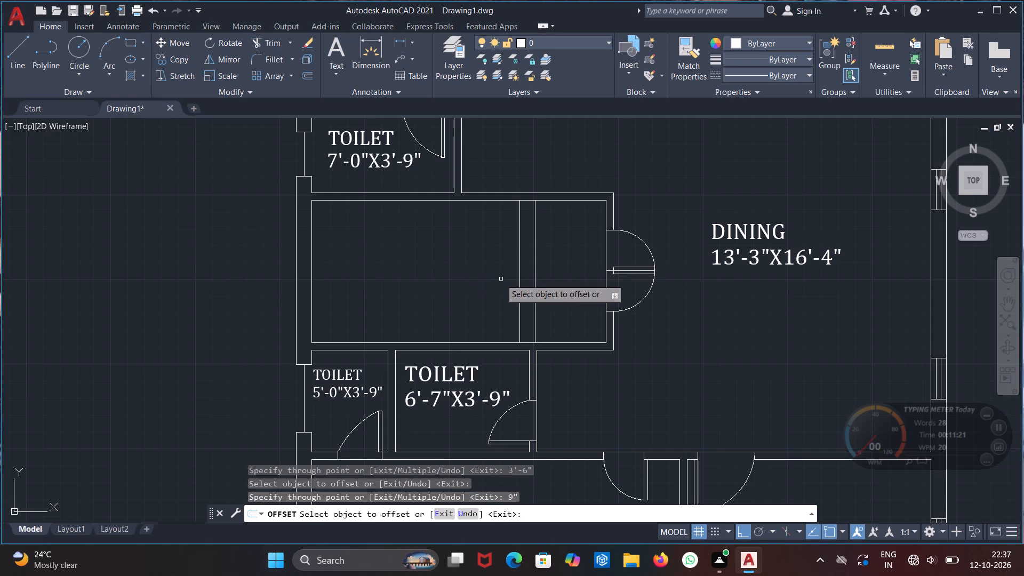
{"action": "key", "text": "Escape"}
With a 9" Offset distance, add five more tread lines in succession toward the room's outer wall.
{"action": "type", "text": "OF"}
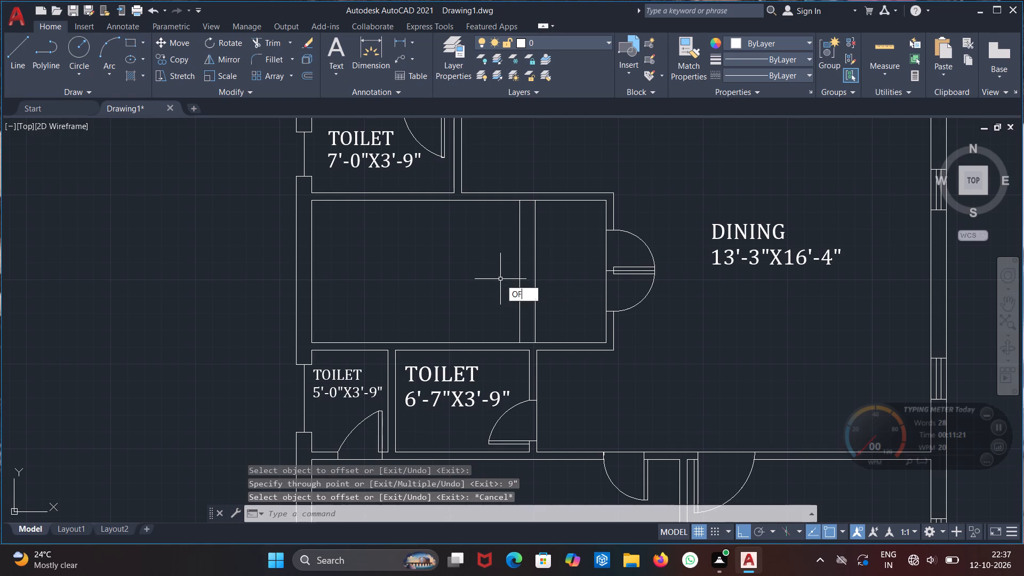
{"action": "key", "text": "Return"}
{"action": "type", "text": "9\""}
{"action": "key", "text": "Return"}
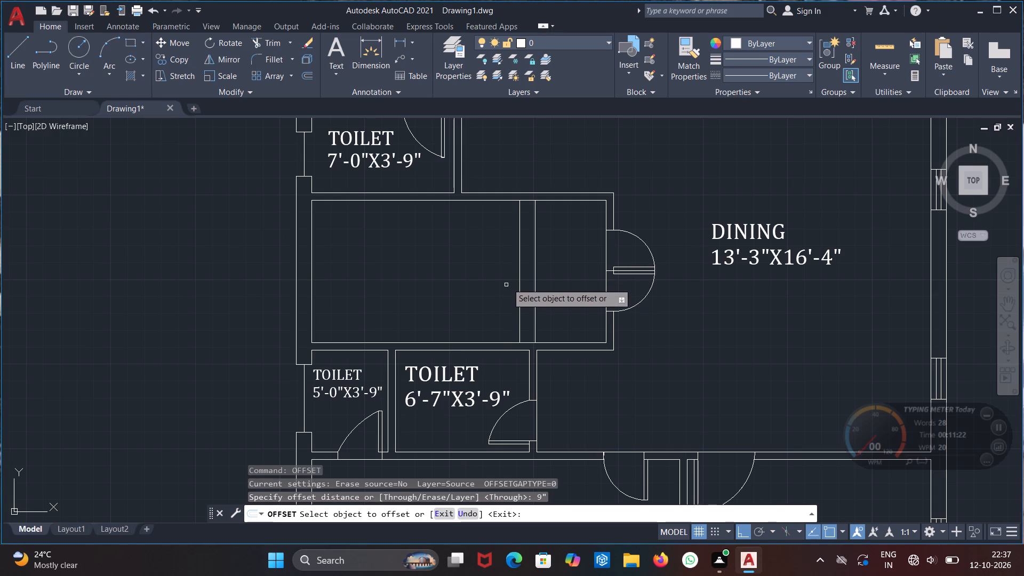
{"action": "left_click_drag", "start_coordinate": [518, 273], "coordinate": [513, 276]}
{"action": "left_click", "coordinate": [492, 283]}
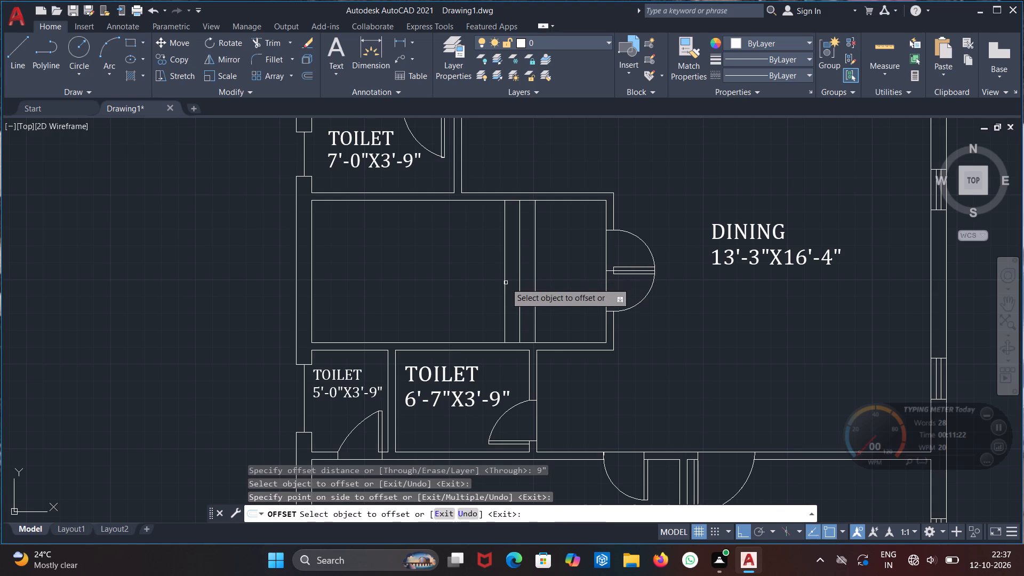
{"action": "left_click_drag", "start_coordinate": [505, 283], "coordinate": [500, 286]}
{"action": "left_click", "coordinate": [466, 293]}
{"action": "left_click_drag", "start_coordinate": [490, 282], "coordinate": [483, 284]}
{"action": "left_click", "coordinate": [445, 291]}
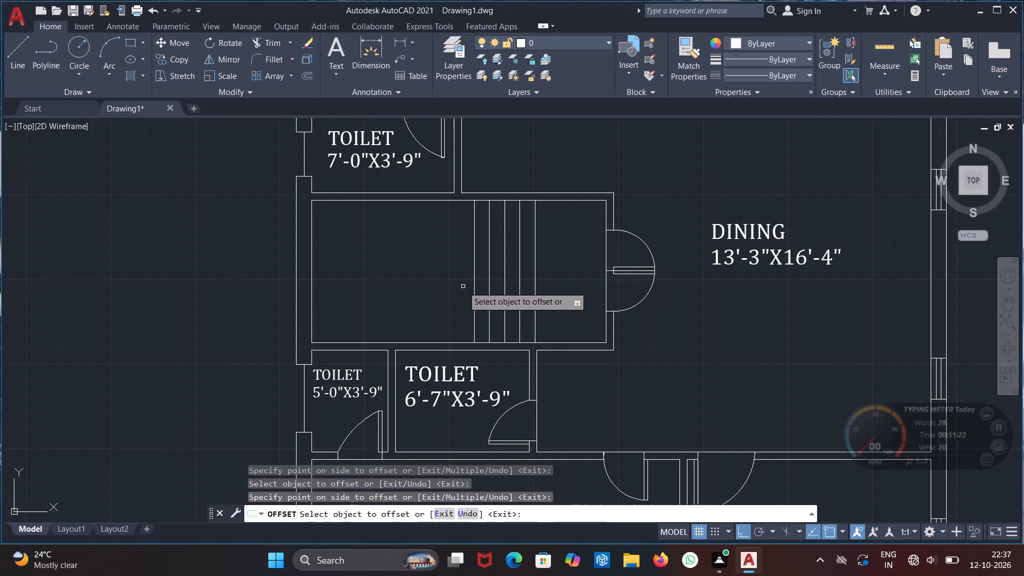
{"action": "left_click", "coordinate": [474, 281]}
{"action": "left_click", "coordinate": [418, 289]}
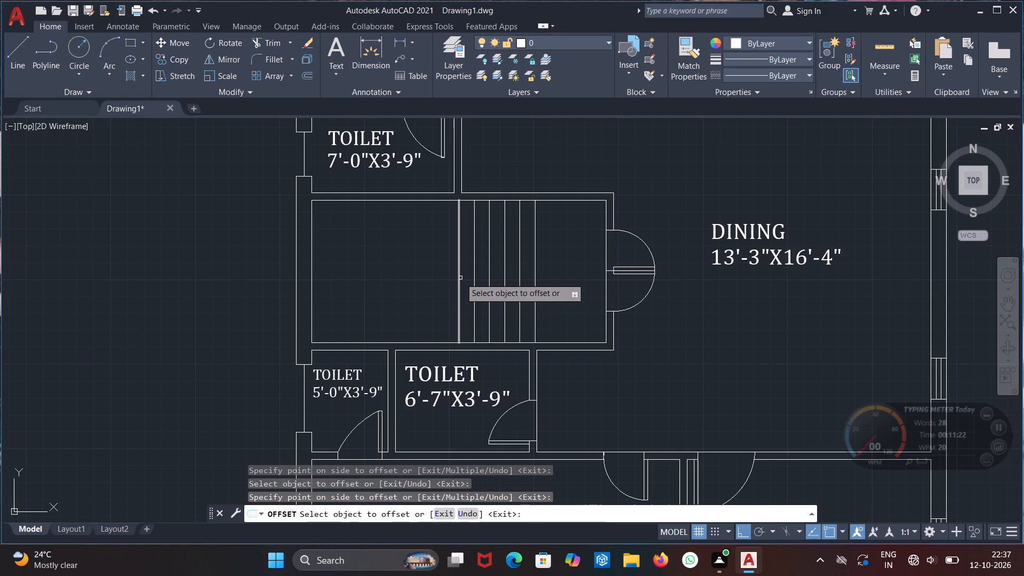
{"action": "left_click", "coordinate": [457, 279]}
{"action": "left_click", "coordinate": [386, 286]}
Continue the 9" offsets with another five tread lines toward the outer wall, leaving a landing space beside it.
{"action": "left_click", "coordinate": [442, 282]}
{"action": "left_click", "coordinate": [408, 286]}
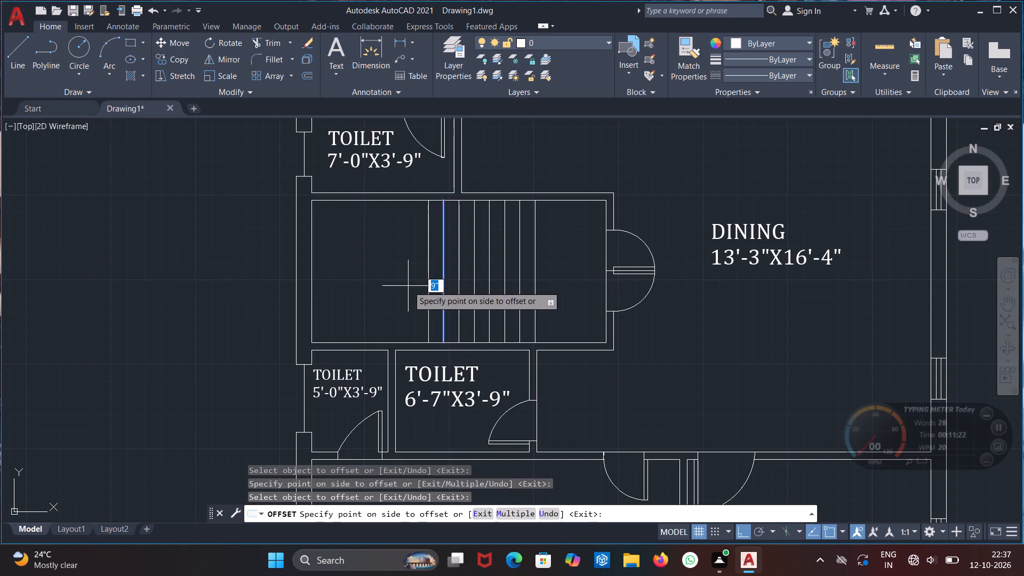
{"action": "left_click", "coordinate": [425, 284]}
{"action": "left_click", "coordinate": [427, 279]}
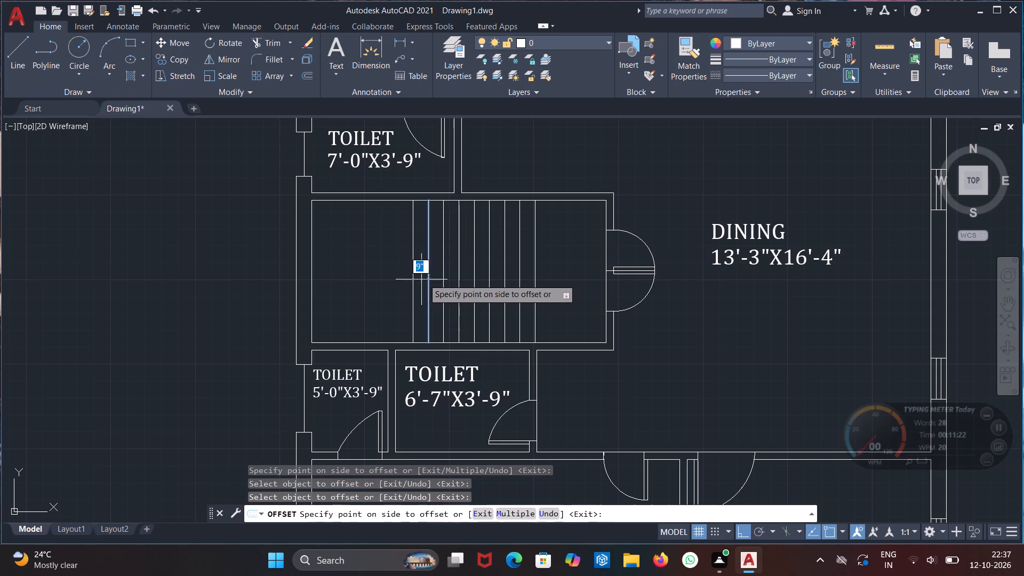
{"action": "left_click", "coordinate": [400, 286]}
{"action": "left_click", "coordinate": [413, 285]}
{"action": "left_click", "coordinate": [398, 287]}
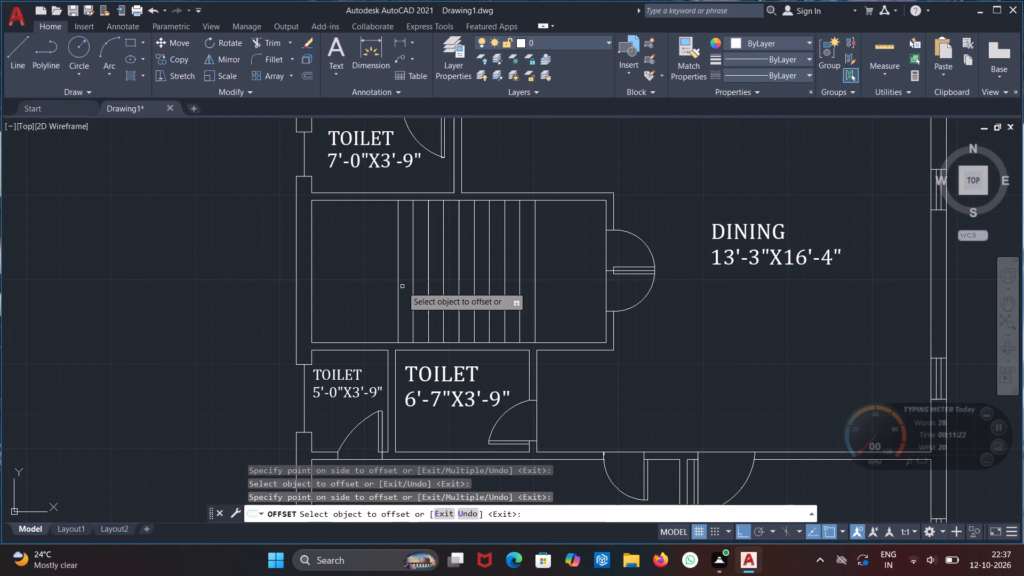
{"action": "left_click", "coordinate": [401, 287]}
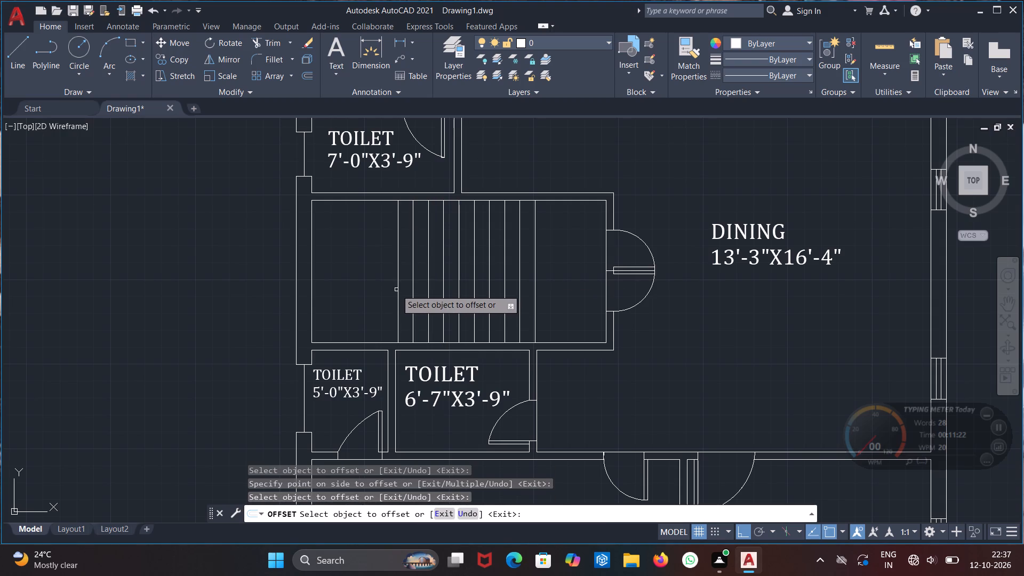
{"action": "left_click", "coordinate": [396, 290]}
{"action": "left_click", "coordinate": [382, 292]}
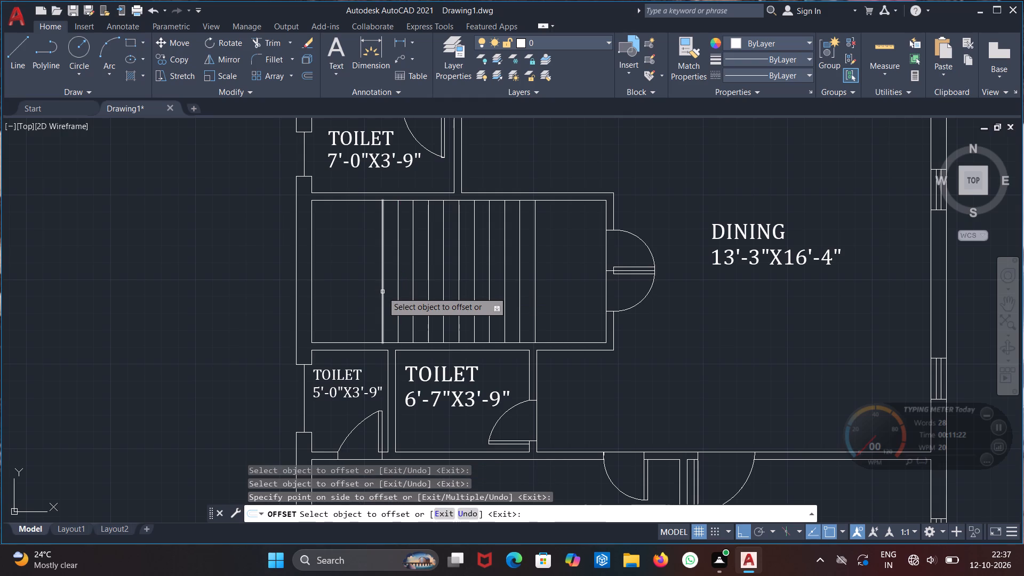
{"action": "left_click", "coordinate": [382, 292]}
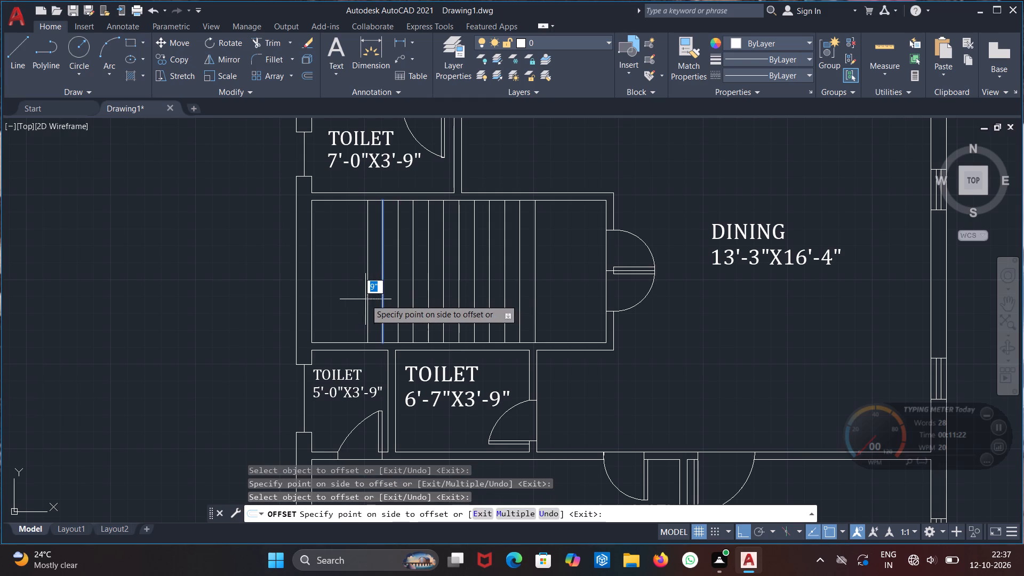
{"action": "left_click", "coordinate": [359, 301]}
{"action": "key", "text": "Escape"}
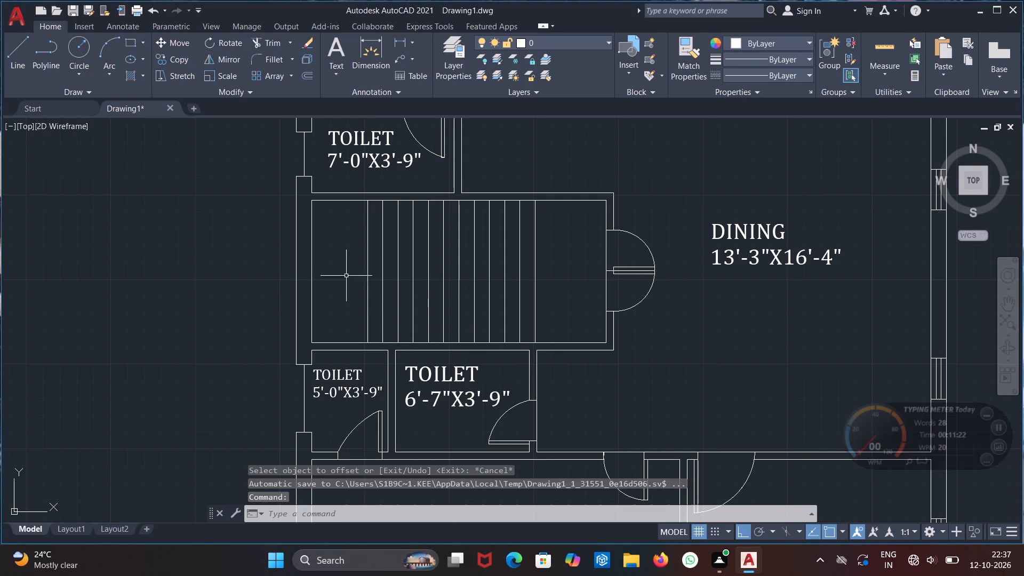
Measure the stair room's clear width between its upper and lower inner walls along the outer wall.
{"action": "left_click", "coordinate": [367, 60]}
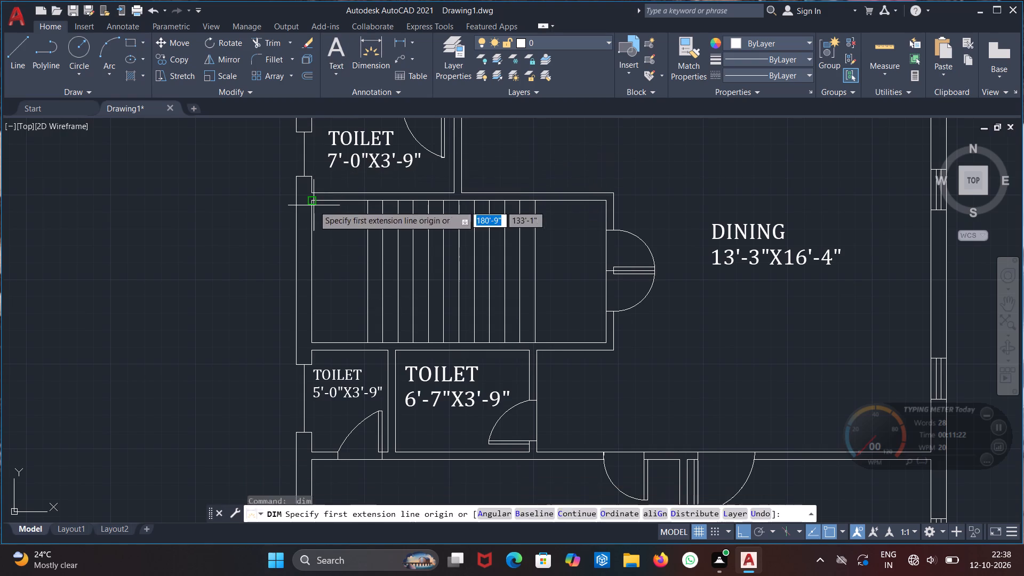
{"action": "left_click", "coordinate": [312, 197]}
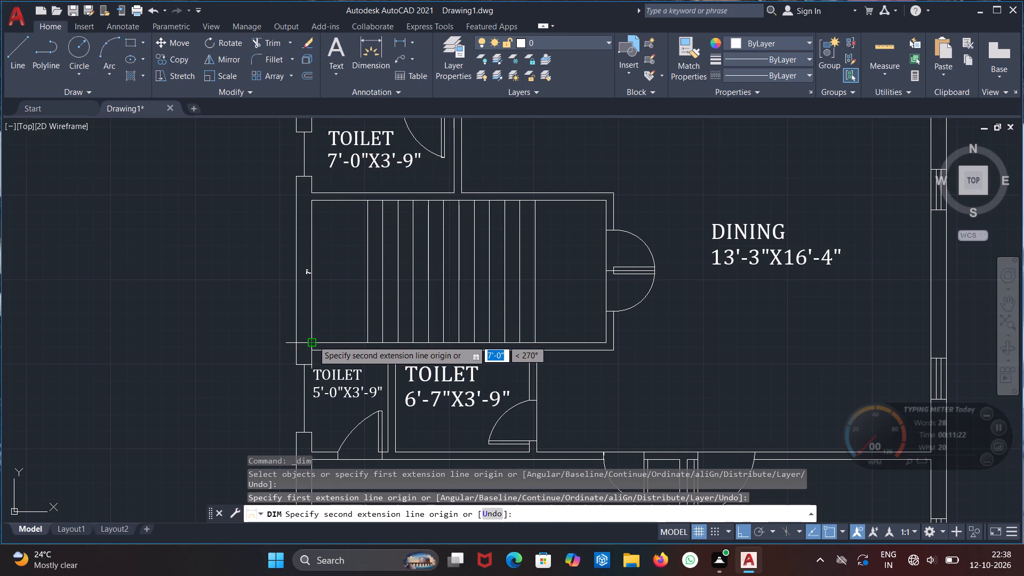
{"action": "left_click", "coordinate": [311, 341]}
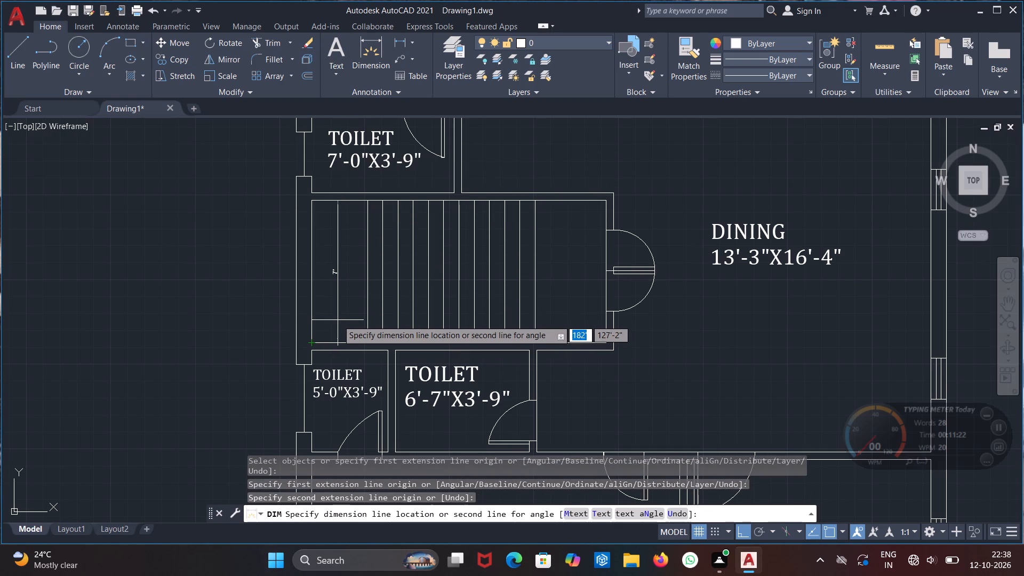
{"action": "key", "text": "Escape"}
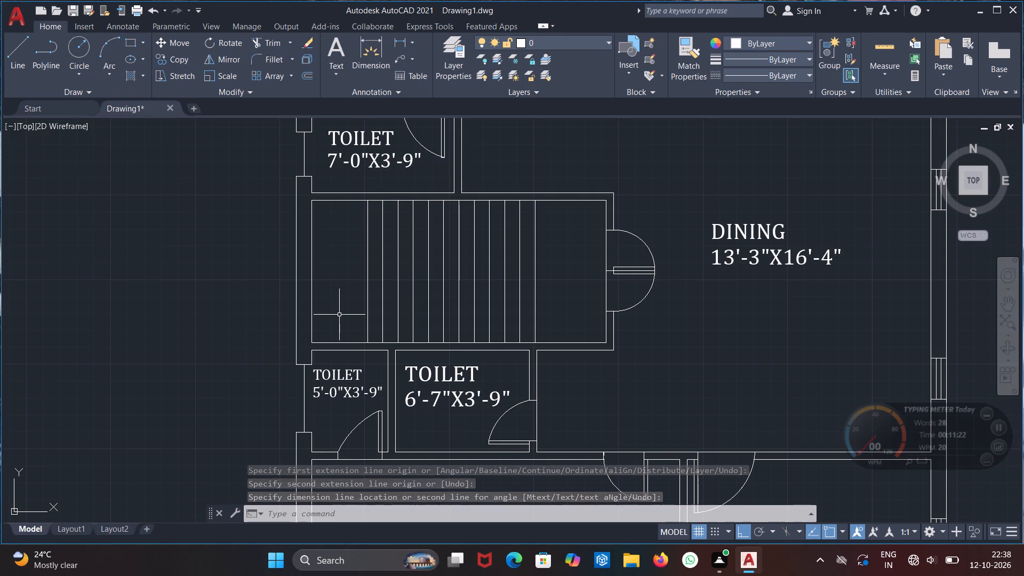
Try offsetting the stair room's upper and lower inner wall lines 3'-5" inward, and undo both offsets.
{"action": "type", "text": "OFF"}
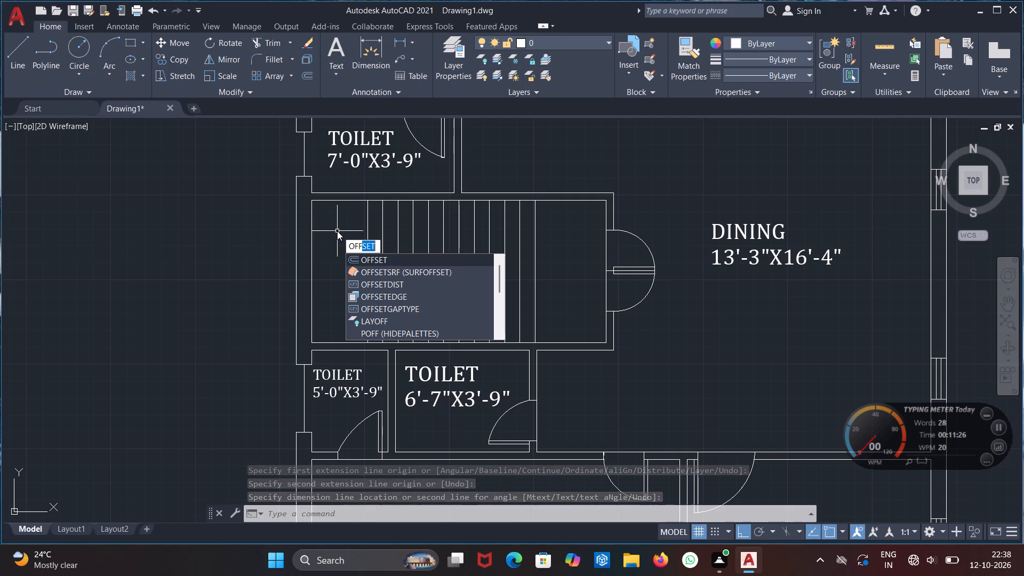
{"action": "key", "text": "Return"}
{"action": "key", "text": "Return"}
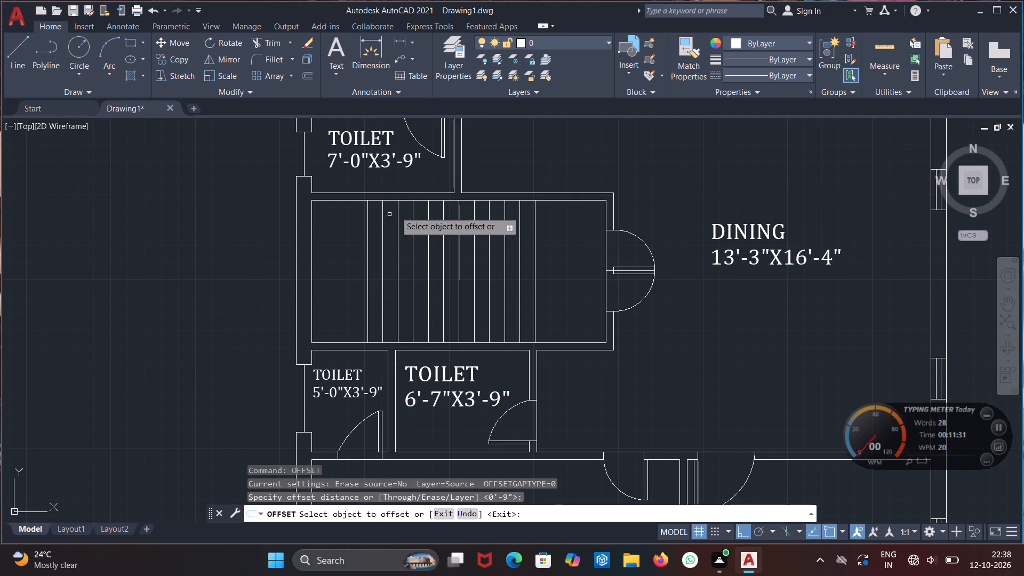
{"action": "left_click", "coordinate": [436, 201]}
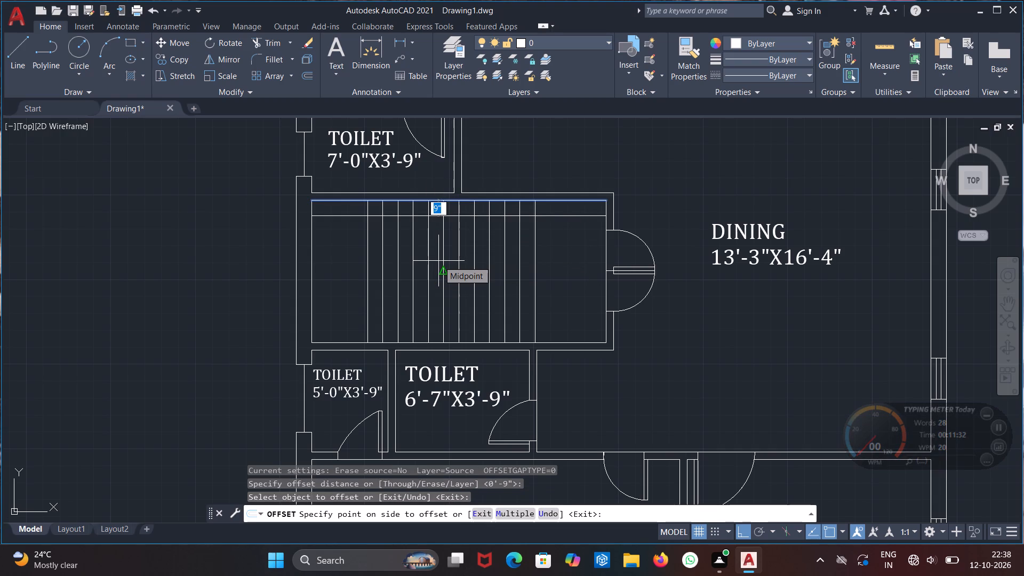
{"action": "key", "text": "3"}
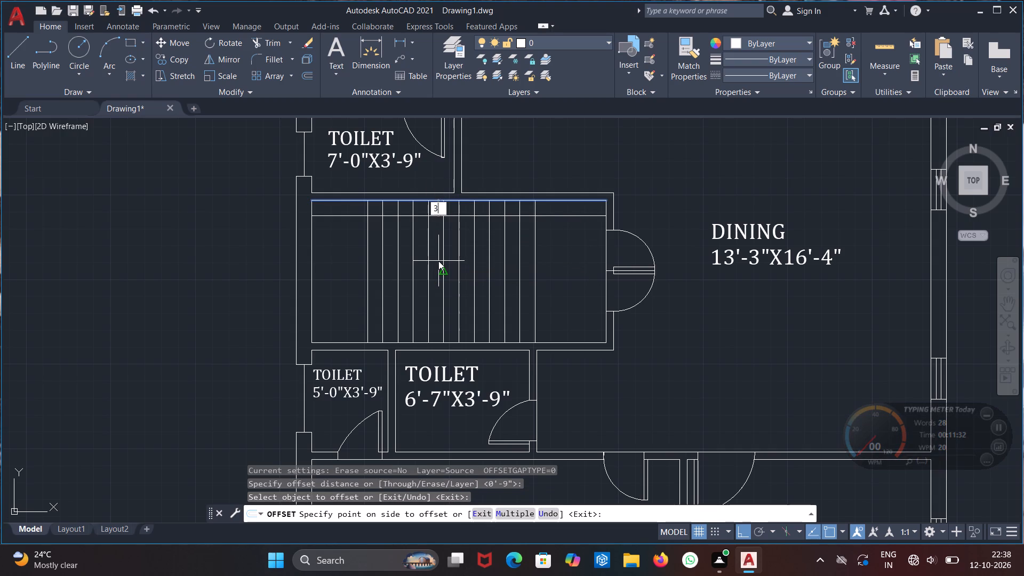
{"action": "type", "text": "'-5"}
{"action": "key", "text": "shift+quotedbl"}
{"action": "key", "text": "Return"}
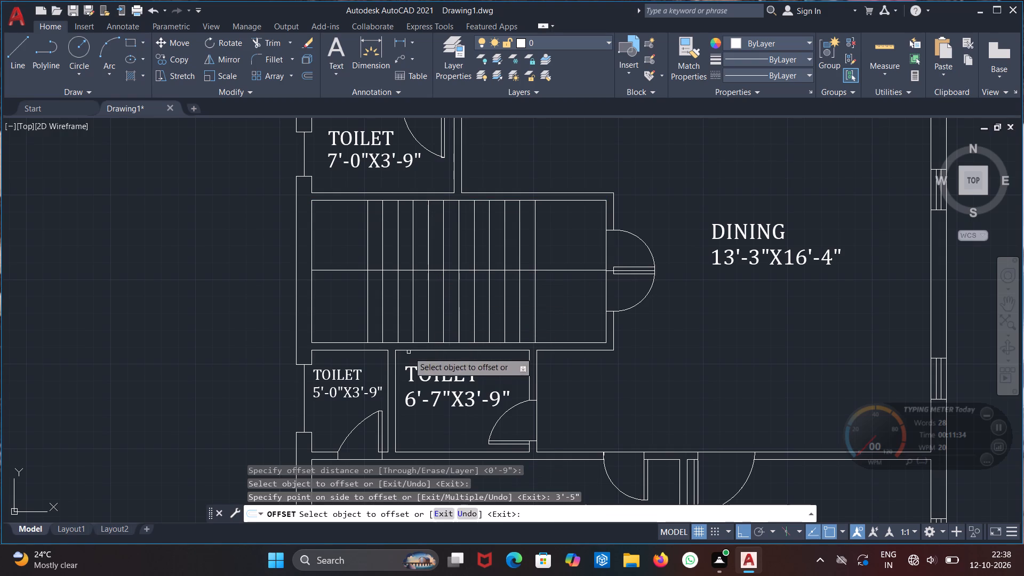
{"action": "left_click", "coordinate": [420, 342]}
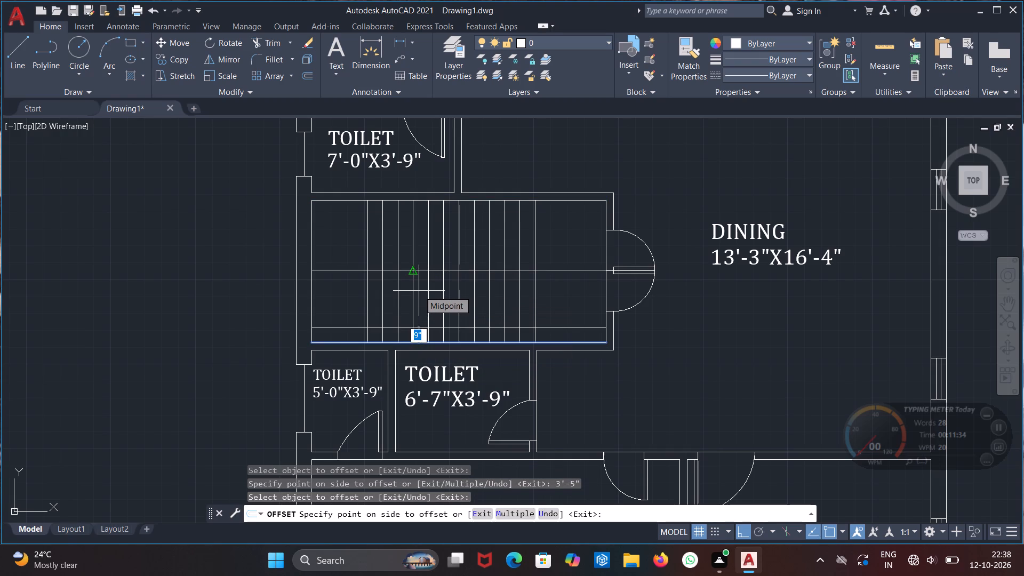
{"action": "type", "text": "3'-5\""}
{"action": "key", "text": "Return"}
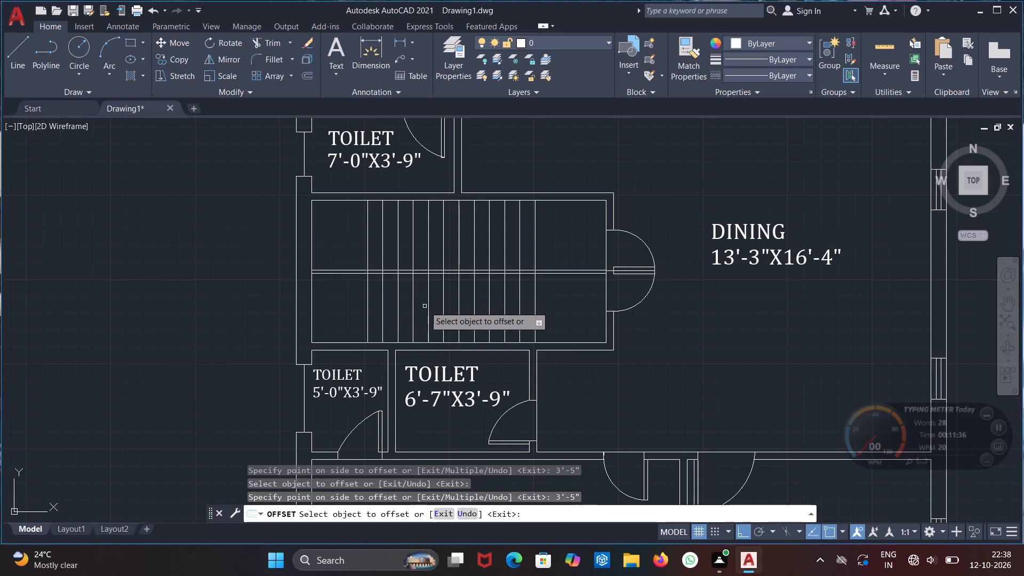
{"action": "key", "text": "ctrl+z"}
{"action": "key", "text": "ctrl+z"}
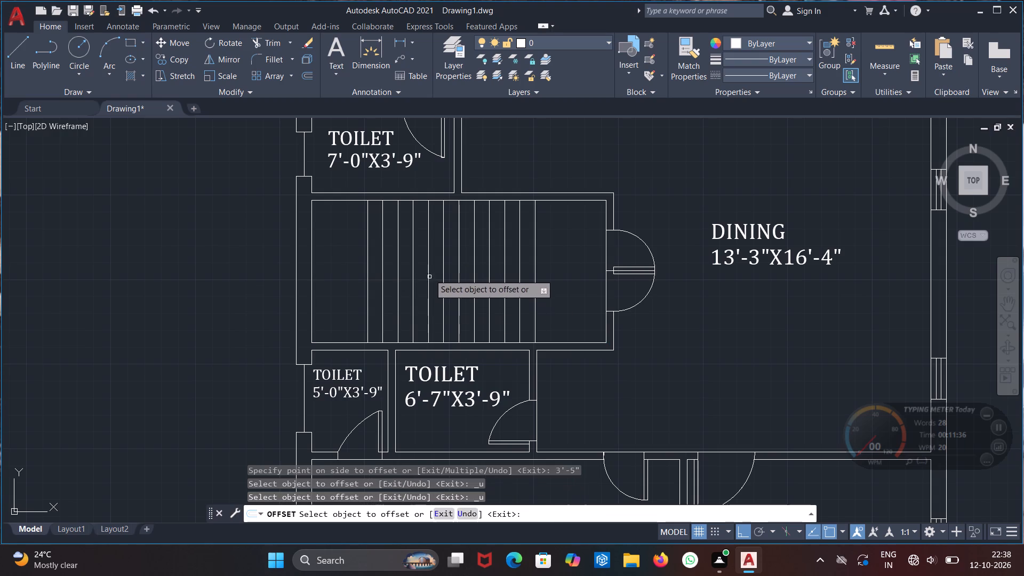
Offset the stair room's upper and lower inner wall lines 3' inward to mark the two flight widths.
{"action": "left_click", "coordinate": [437, 201]}
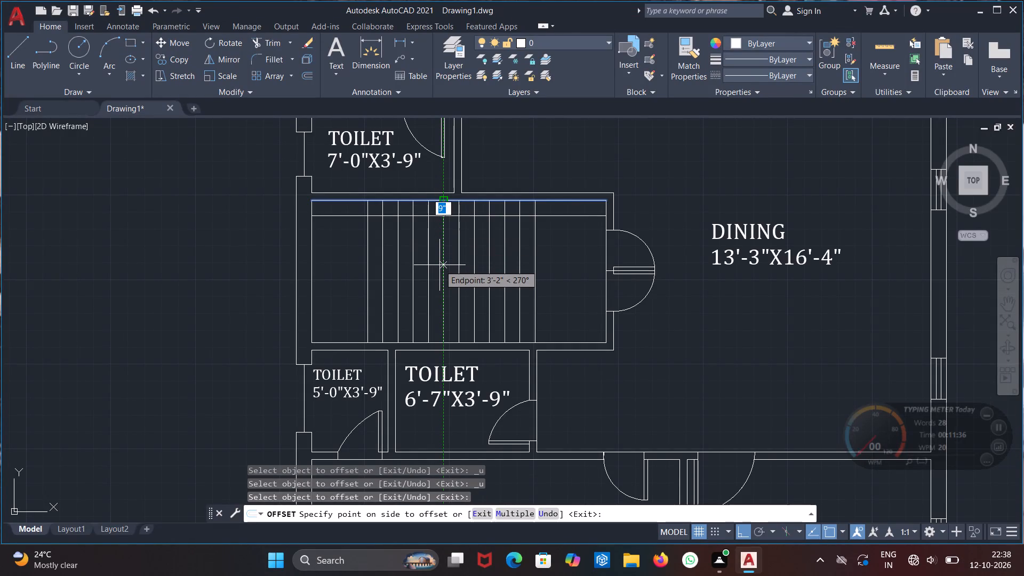
{"action": "type", "text": "3'"}
{"action": "key", "text": "Return"}
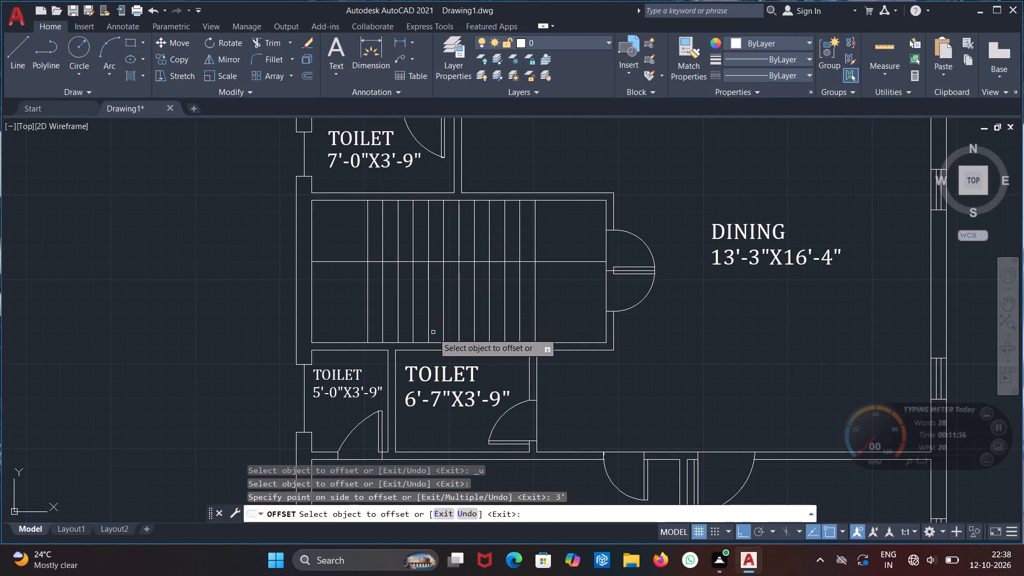
{"action": "left_click_drag", "start_coordinate": [435, 343], "coordinate": [435, 334]}
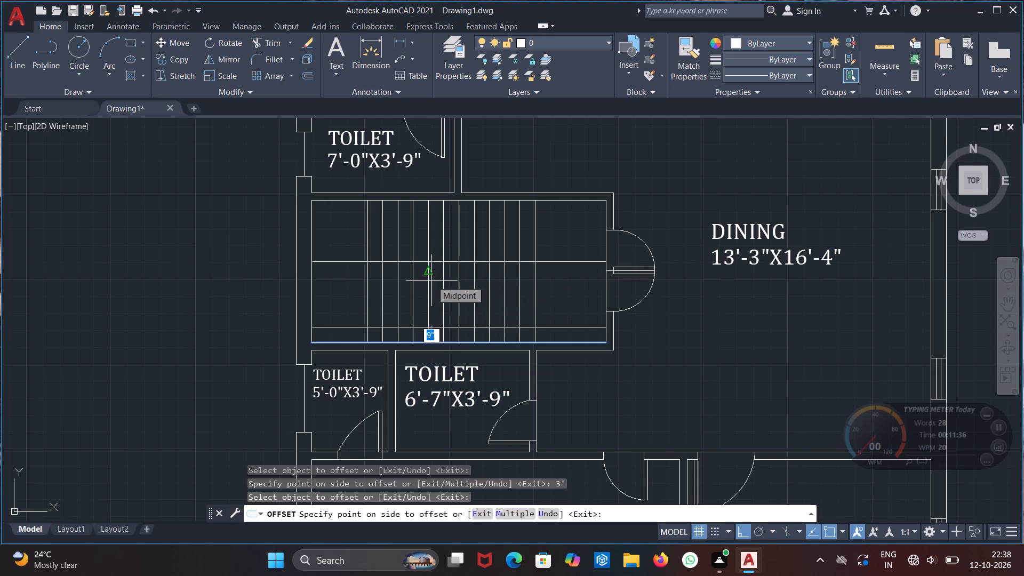
{"action": "type", "text": "3'"}
{"action": "key", "text": "Return"}
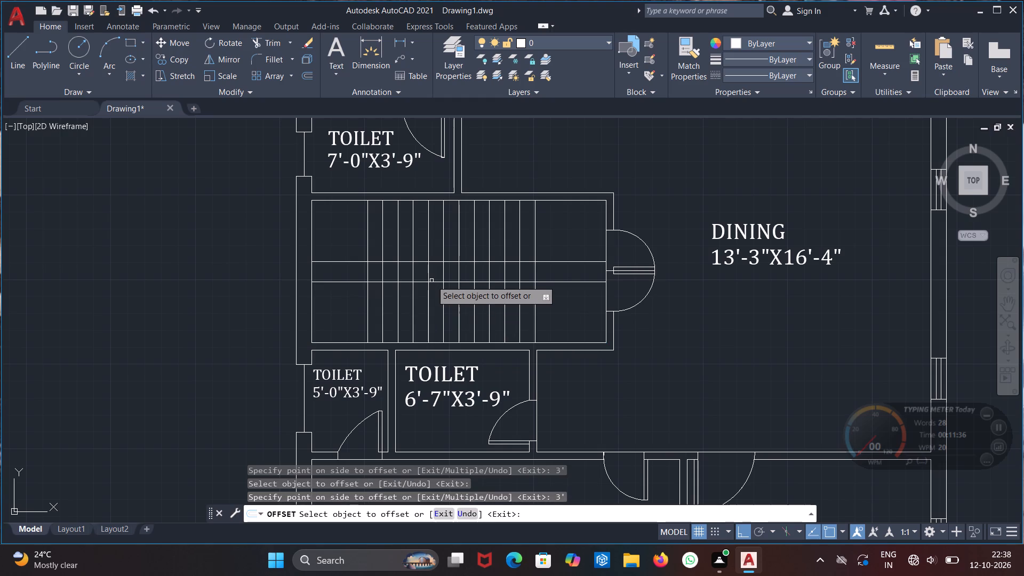
{"action": "scroll", "coordinate": [431, 283], "scroll_direction": "down", "scroll_amount": 2}
{"action": "scroll", "coordinate": [440, 277], "scroll_direction": "up", "scroll_amount": 2}
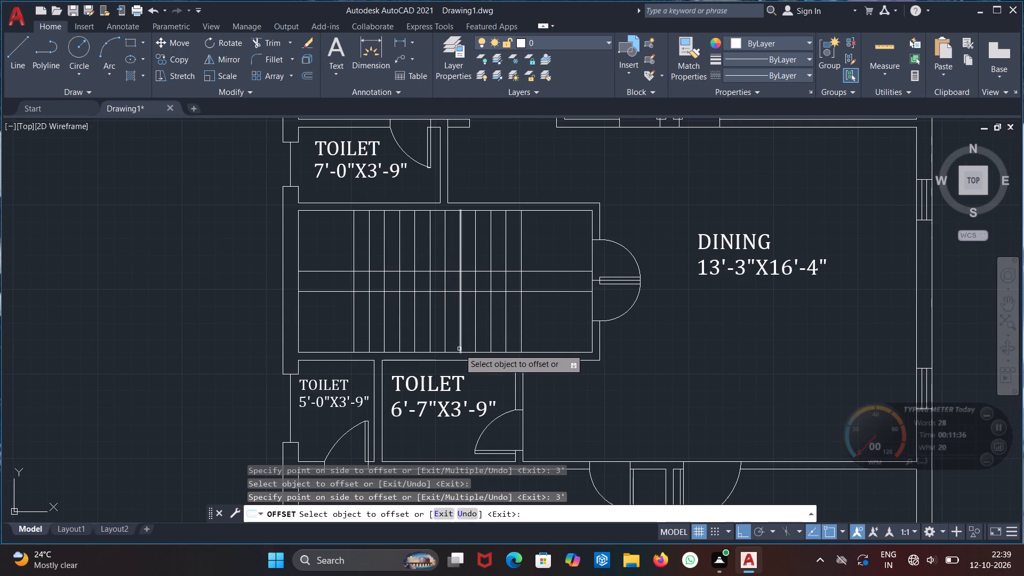
{"action": "key", "text": "Escape"}
Trim both flight lines where they extend past the first and last treads into the landing and door-side spaces.
{"action": "type", "text": "TR"}
{"action": "key", "text": "Return"}
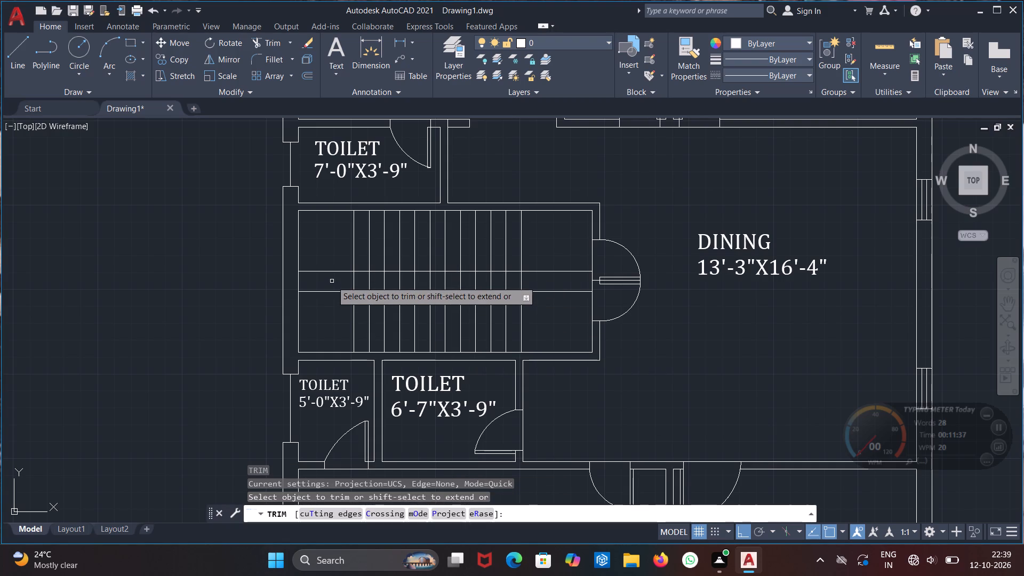
{"action": "left_click_drag", "start_coordinate": [332, 281], "coordinate": [350, 279]}
{"action": "left_click", "coordinate": [343, 274]}
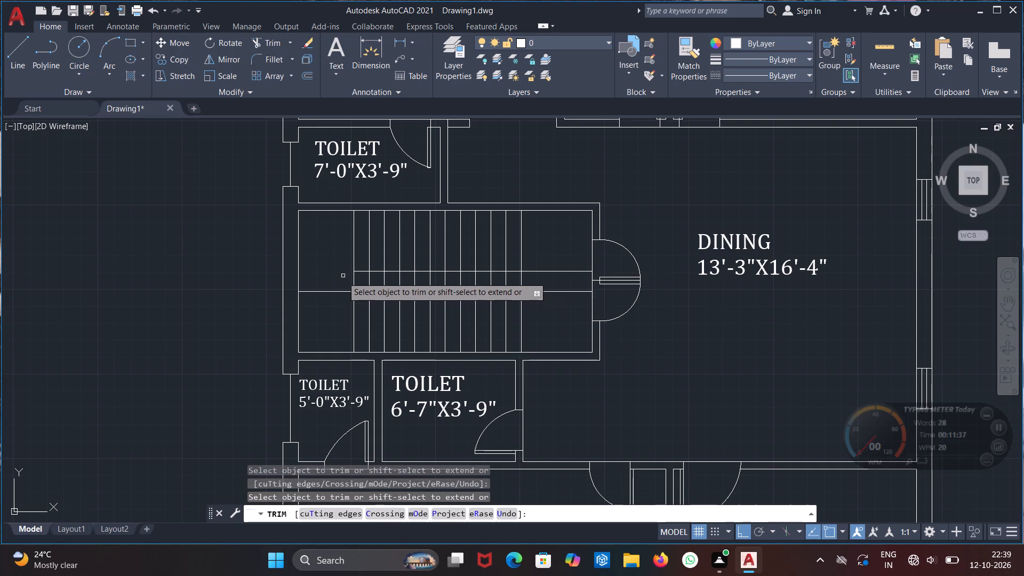
{"action": "left_click", "coordinate": [334, 290]}
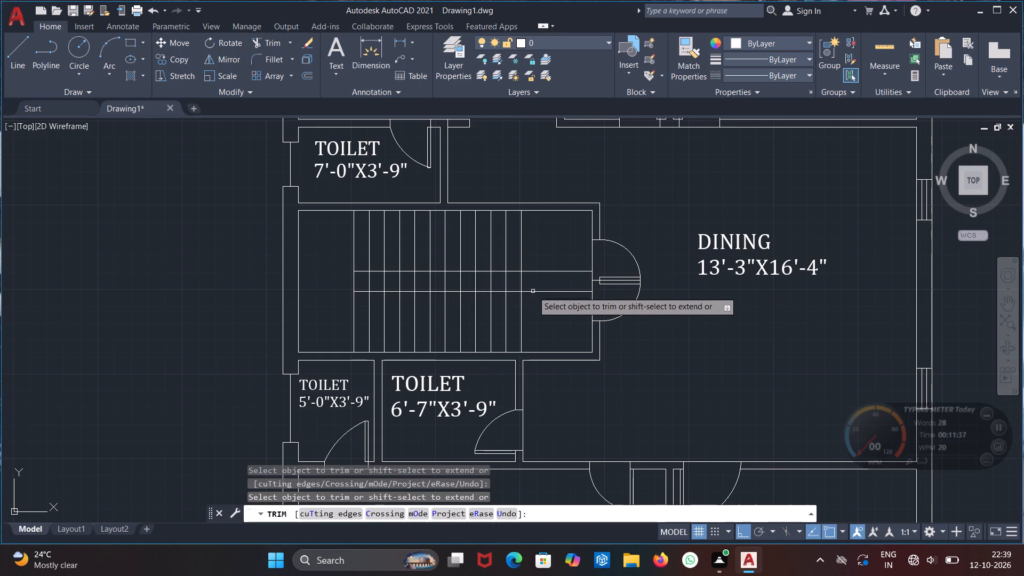
{"action": "left_click", "coordinate": [532, 293]}
{"action": "left_click", "coordinate": [536, 273]}
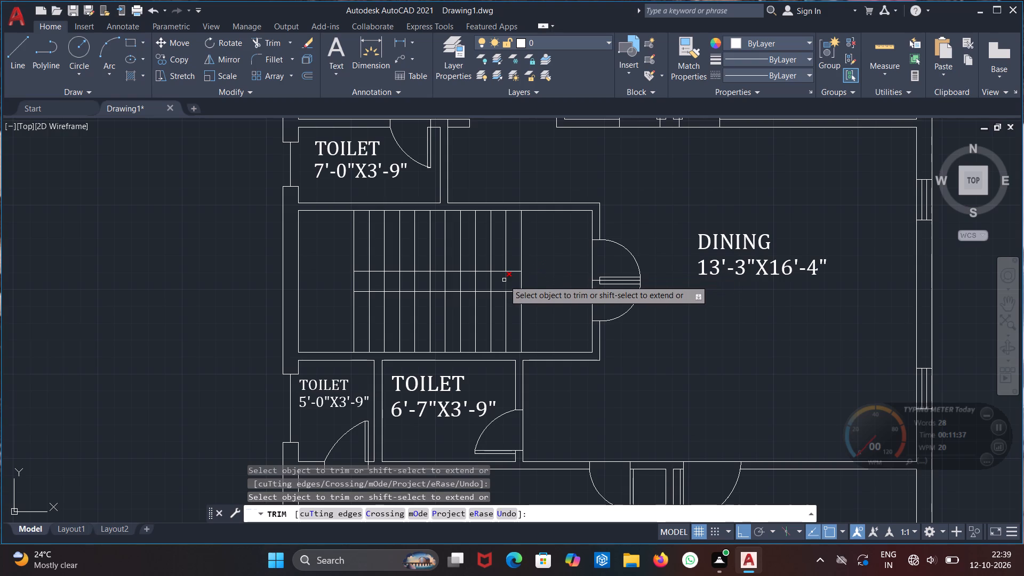
Trim away the tread segments between the two flight lines to open the gap between the flights.
{"action": "left_click_drag", "start_coordinate": [510, 280], "coordinate": [384, 284]}
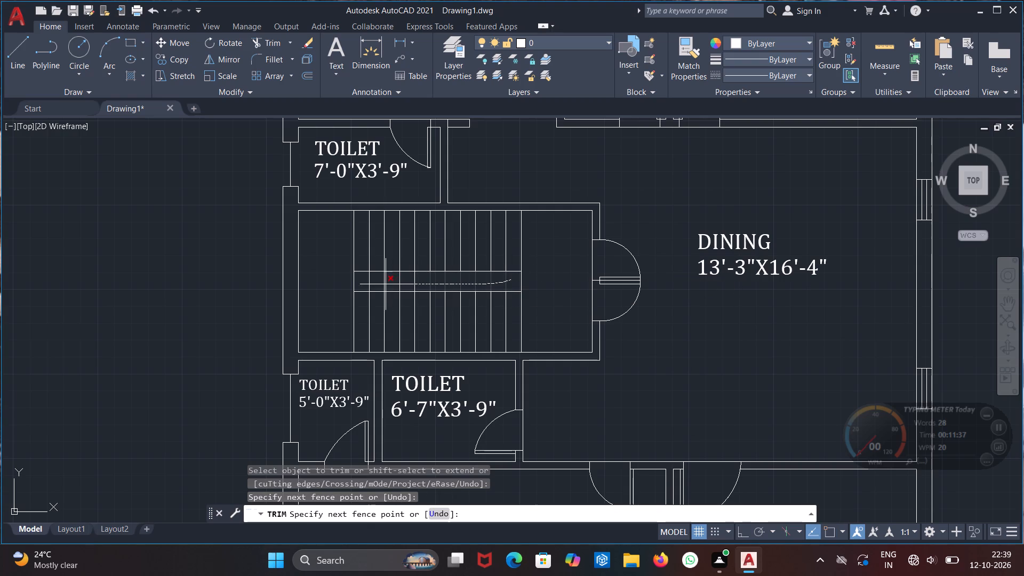
{"action": "left_click_drag", "start_coordinate": [384, 284], "coordinate": [364, 285]}
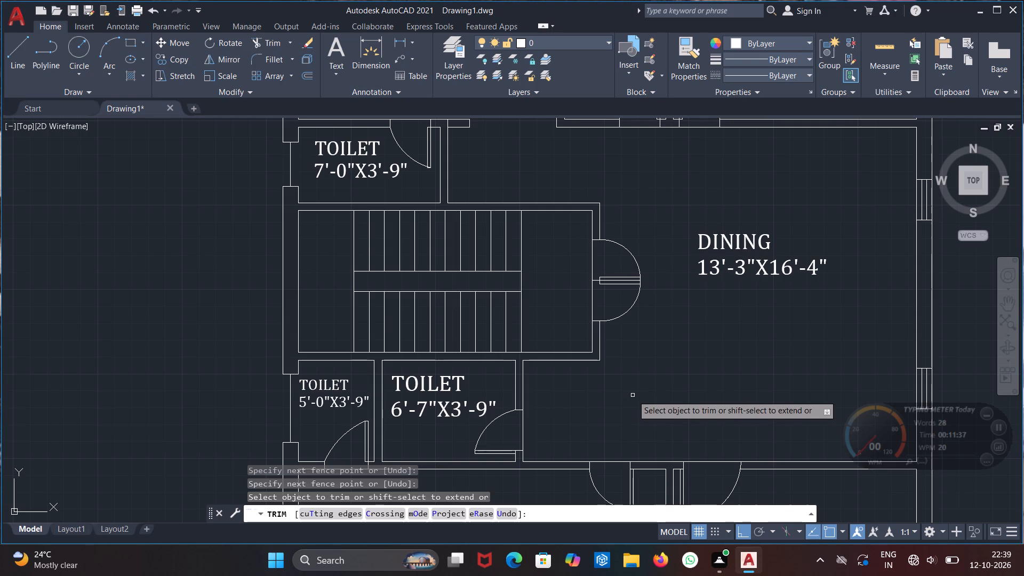
{"action": "key", "text": "Escape"}
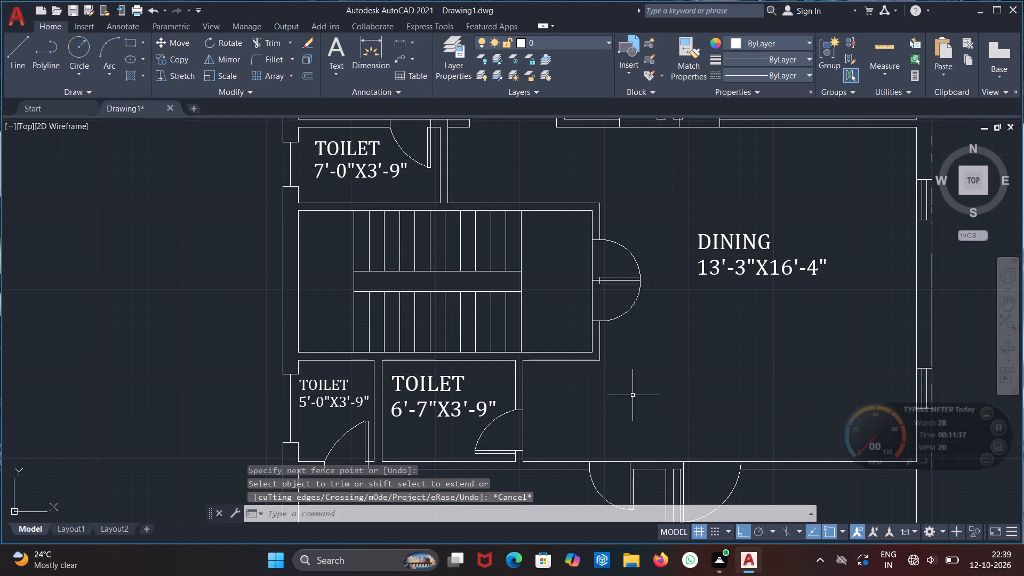
Copy the 10'-4"X12'-0" BED ROOM label about 18'-6" horizontally into the unlabelled room above the 7'-0"X3'-9" toilet.
{"action": "scroll", "coordinate": [619, 401], "scroll_direction": "down", "scroll_amount": 1}
{"action": "scroll", "coordinate": [471, 298], "scroll_direction": "down", "scroll_amount": 1}
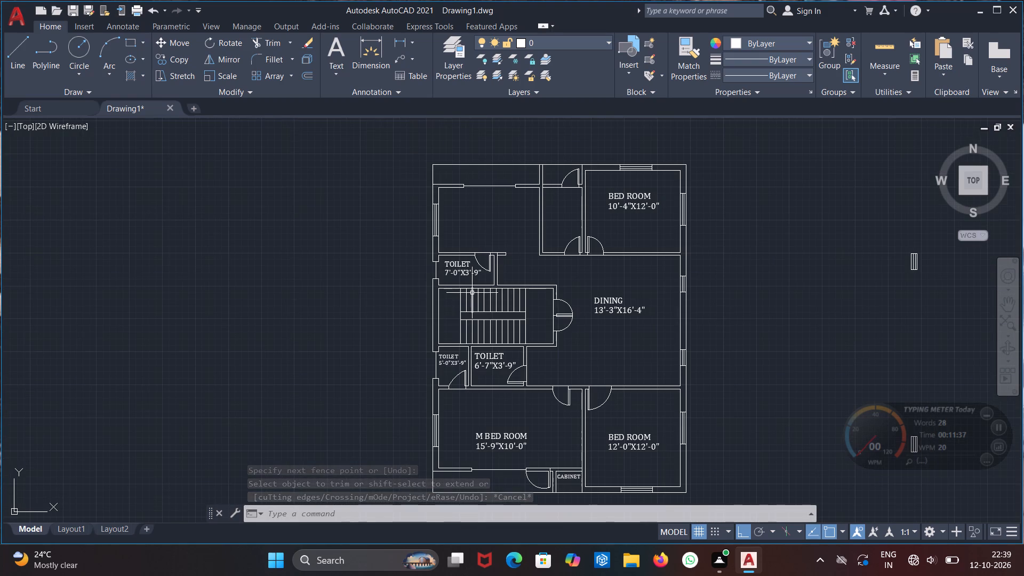
{"action": "middle_click_drag", "start_coordinate": [481, 233], "coordinate": [473, 296]}
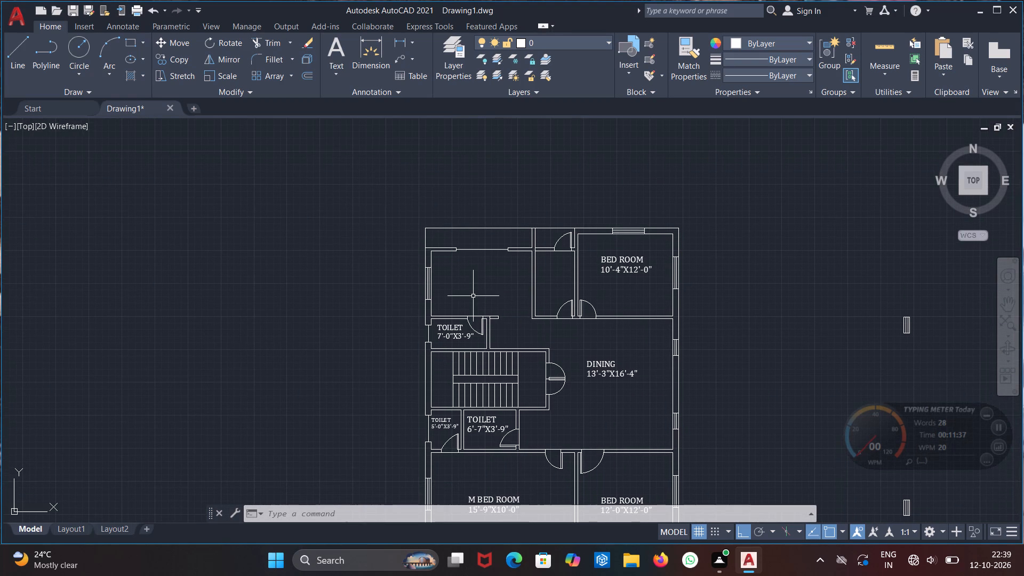
{"action": "left_click", "coordinate": [609, 261]}
{"action": "type", "text": "CO"}
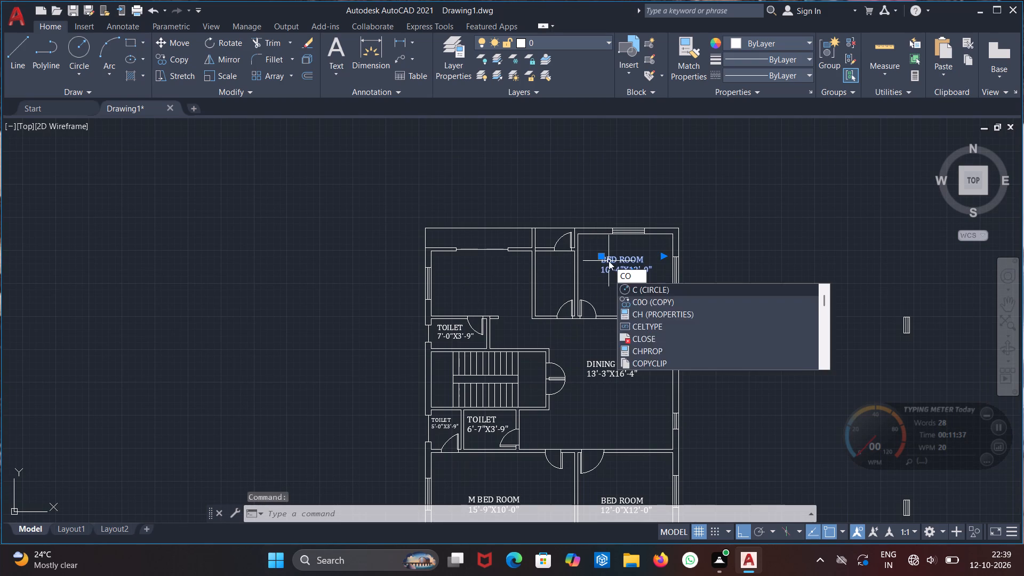
{"action": "left_click", "coordinate": [651, 285]}
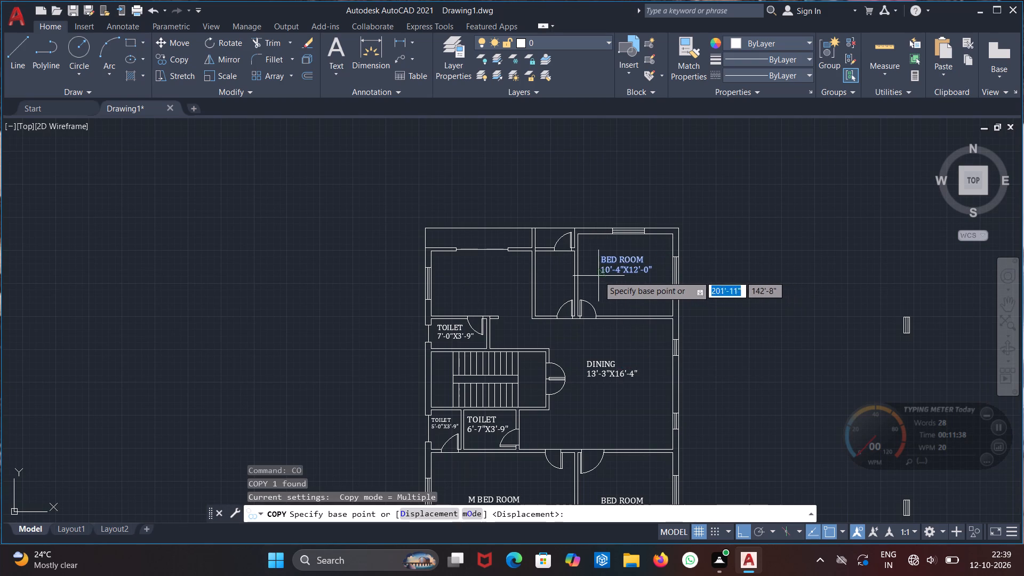
{"action": "left_click", "coordinate": [600, 275]}
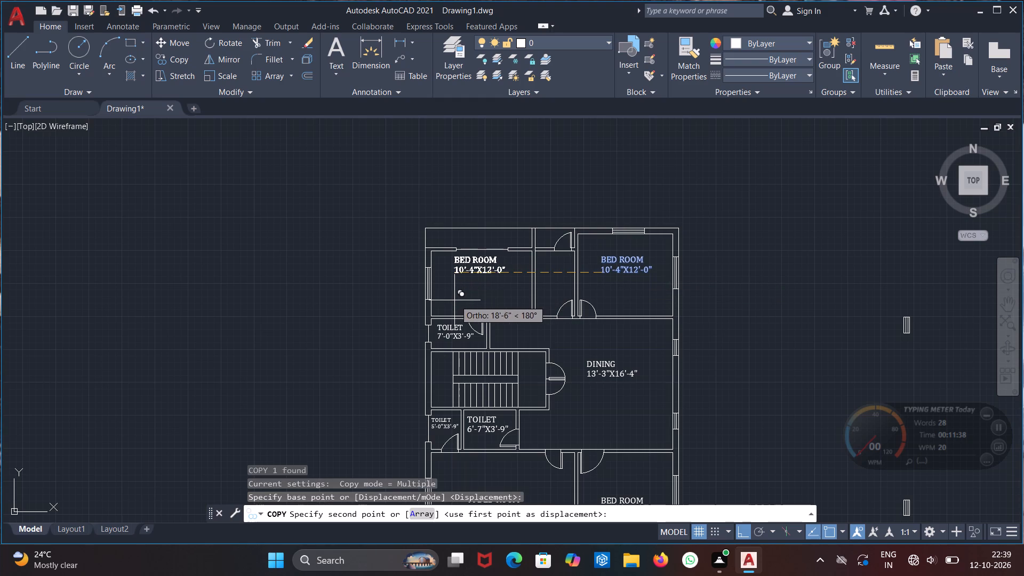
{"action": "left_click", "coordinate": [454, 300]}
{"action": "key", "text": "Escape"}
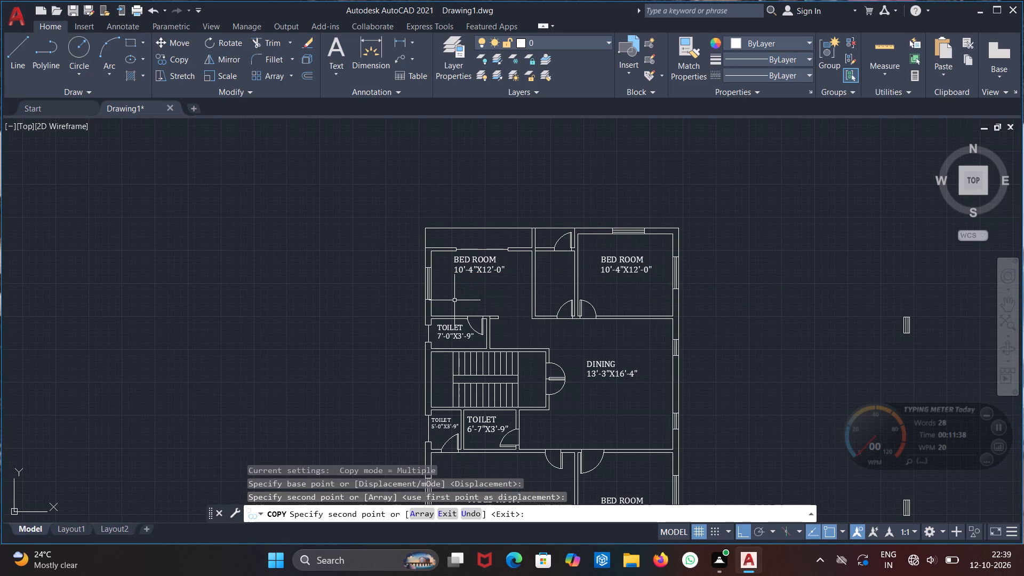
Change the size line of the copied BED ROOM label above the 7'-0"X3'-9" toilet to 12'-0"X10'-0".
{"action": "scroll", "coordinate": [470, 262], "scroll_direction": "up", "scroll_amount": 3}
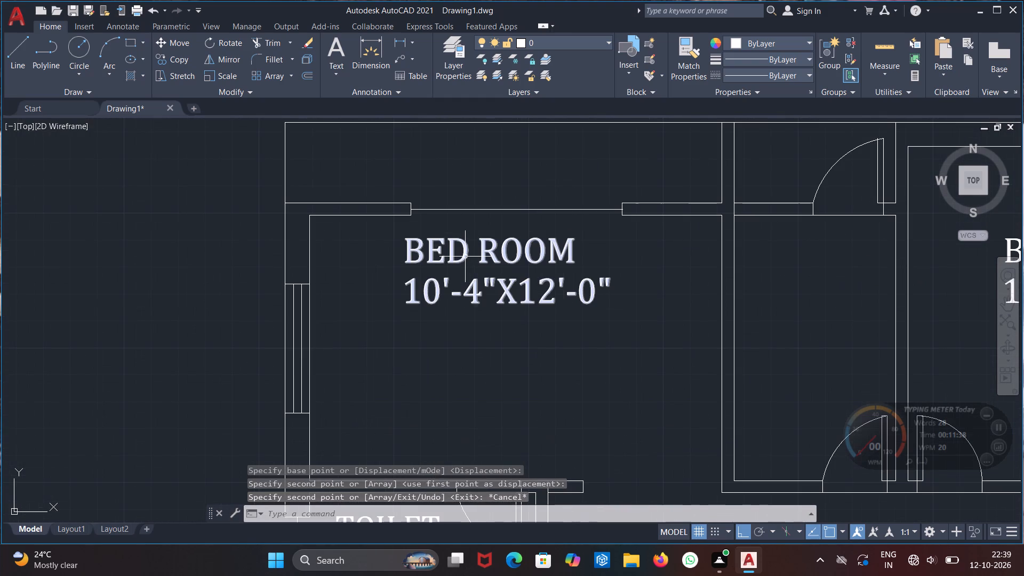
{"action": "double_click", "coordinate": [465, 257]}
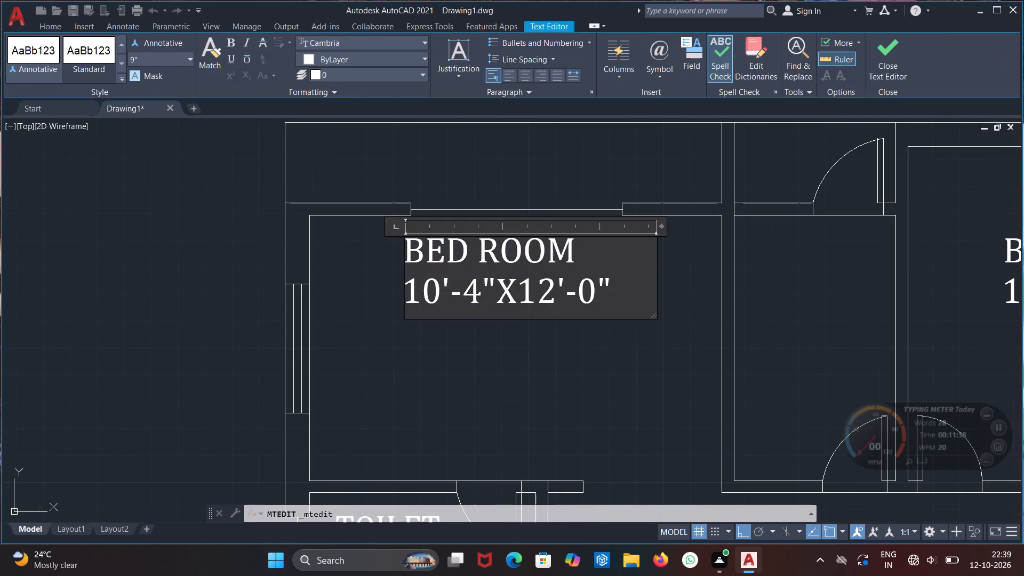
{"action": "left_click", "coordinate": [483, 294]}
{"action": "key", "text": "BackSpace"}
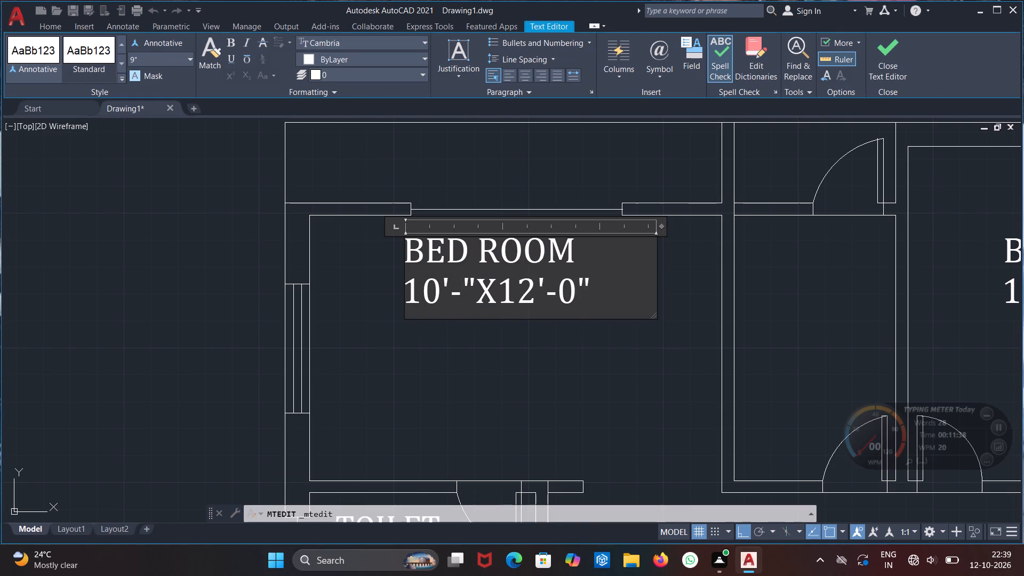
{"action": "key", "text": "0"}
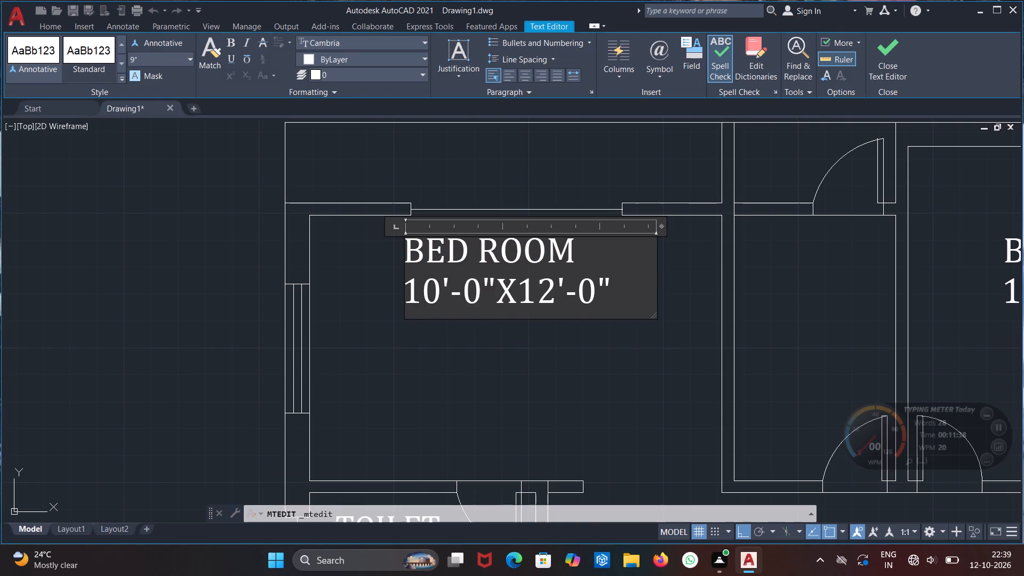
{"action": "left_click", "coordinate": [442, 300]}
{"action": "key", "text": "BackSpace"}
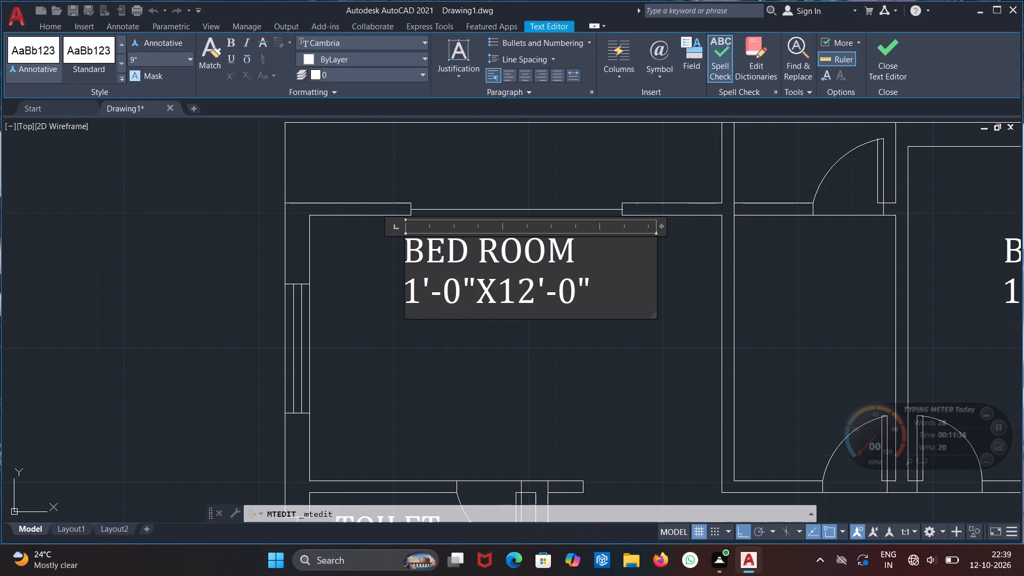
{"action": "key", "text": "2"}
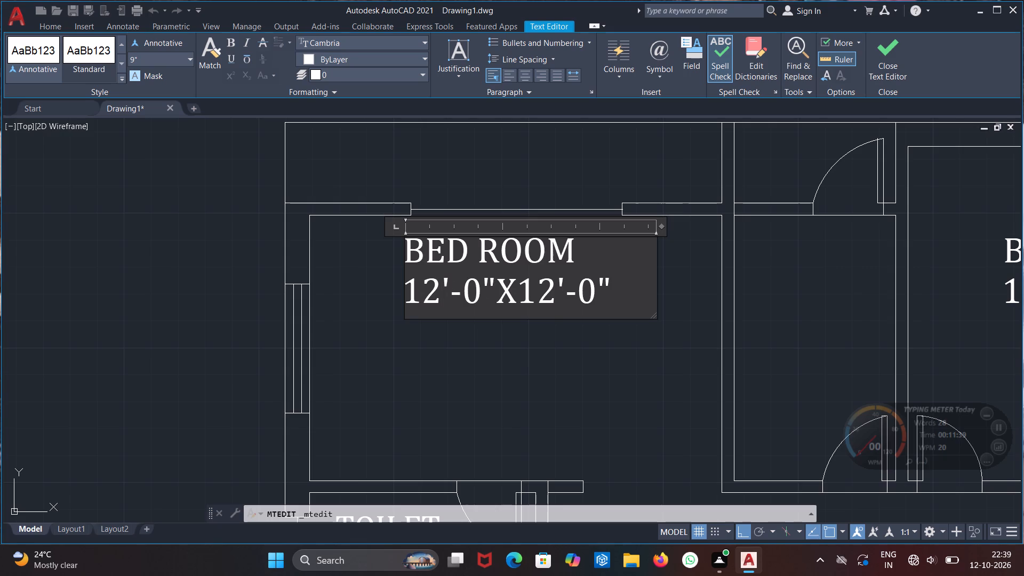
{"action": "left_click", "coordinate": [554, 298]}
{"action": "key", "text": "BackSpace"}
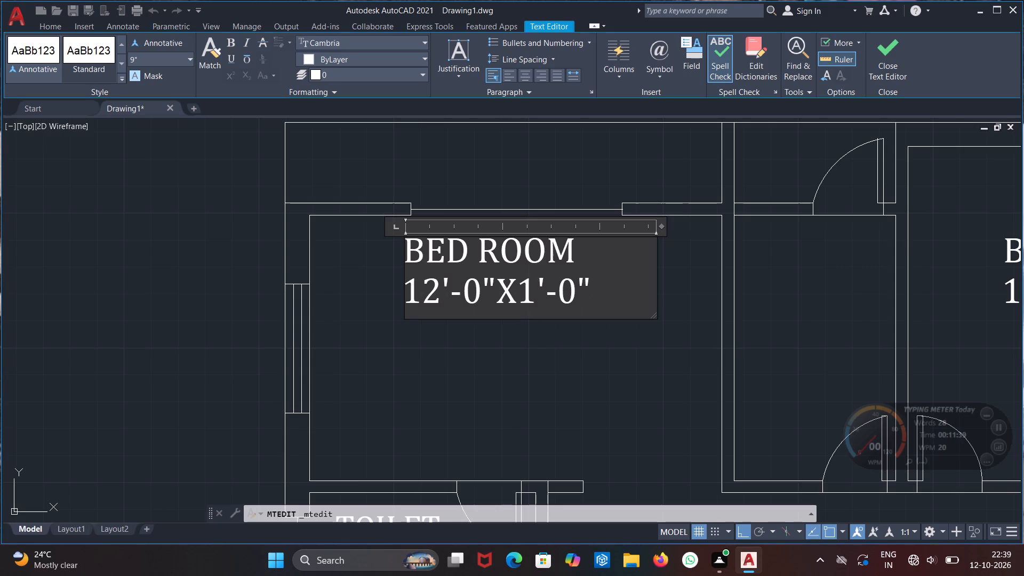
{"action": "key", "text": "0"}
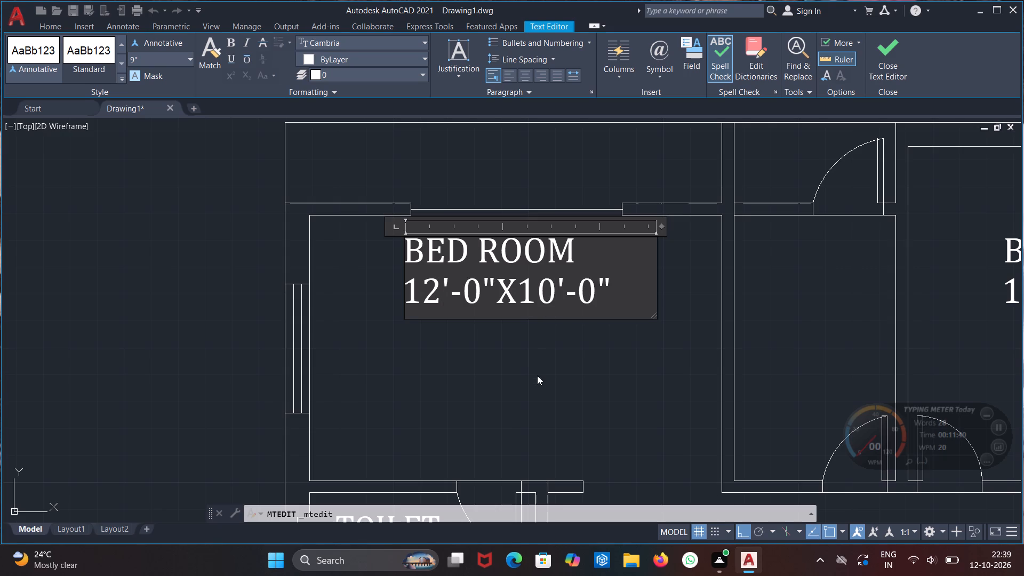
{"action": "left_click", "coordinate": [503, 385]}
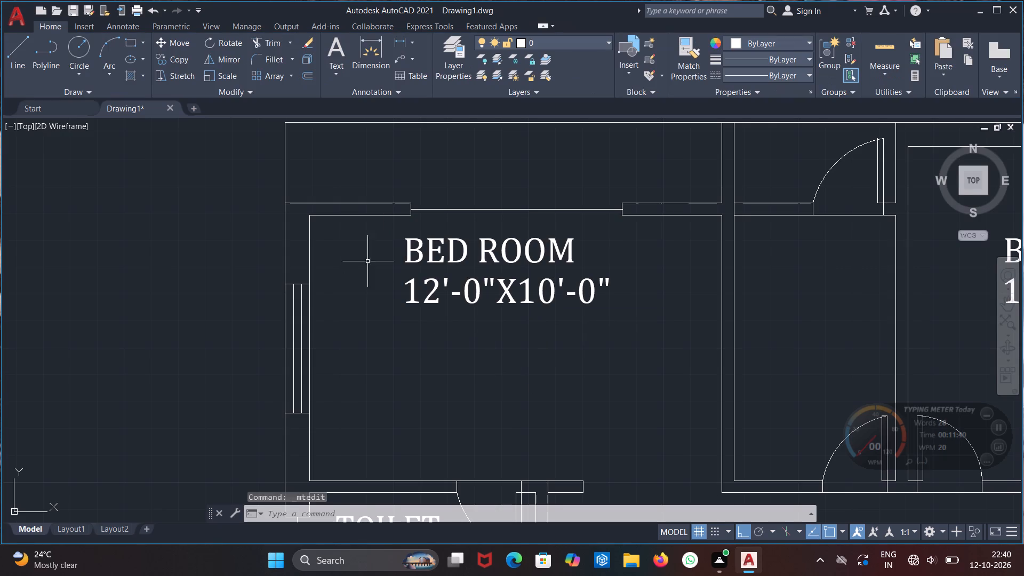
Move the 12'-0"X10'-0" BED ROOM label straight down, closer to the middle of its room.
{"action": "left_click", "coordinate": [408, 246]}
{"action": "left_click", "coordinate": [403, 236]}
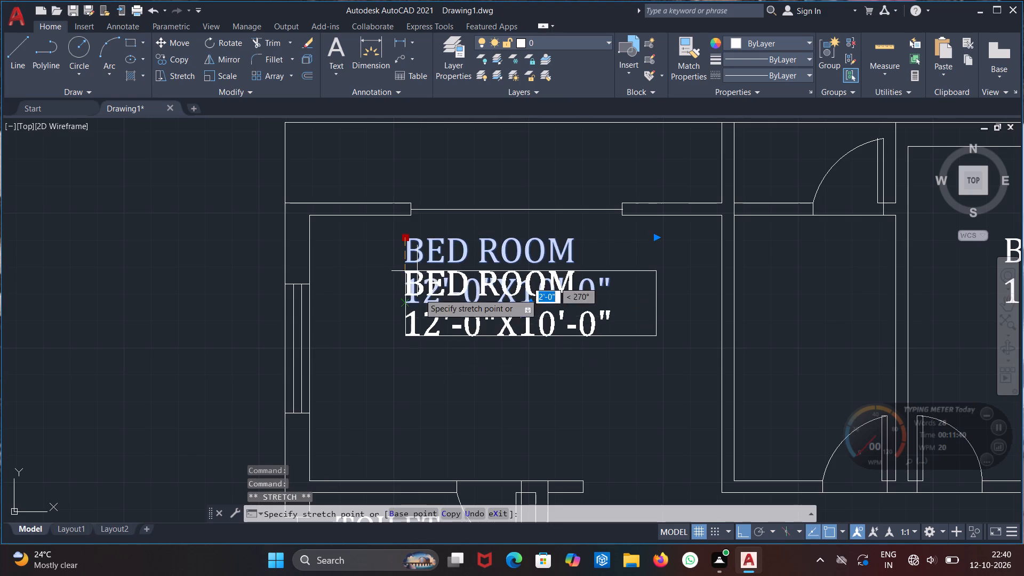
{"action": "left_click", "coordinate": [421, 303]}
{"action": "scroll", "coordinate": [546, 378], "scroll_direction": "down", "scroll_amount": 3}
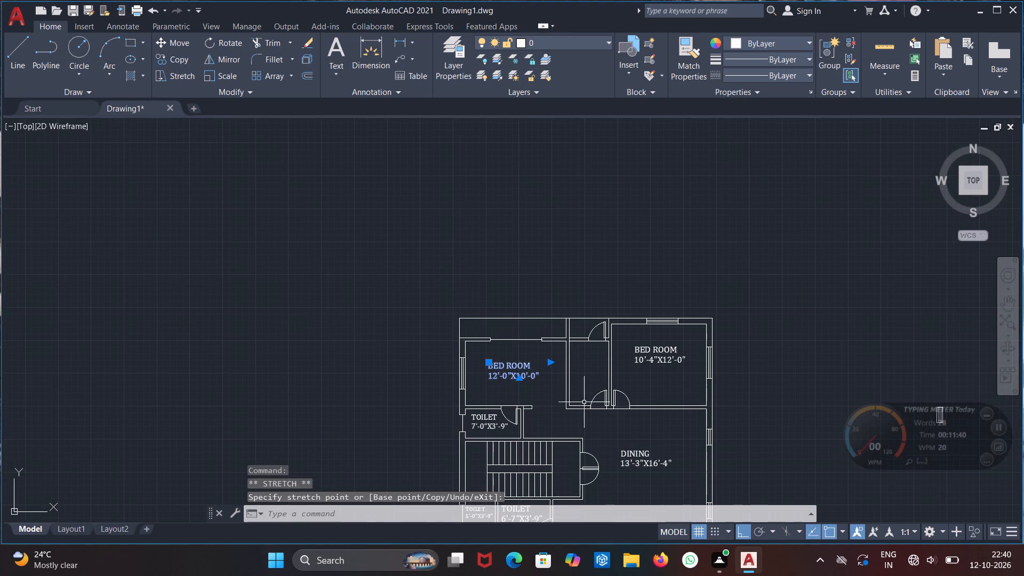
{"action": "scroll", "coordinate": [657, 363], "scroll_direction": "up", "scroll_amount": 1}
{"action": "middle_click_drag", "start_coordinate": [660, 377], "coordinate": [611, 235]}
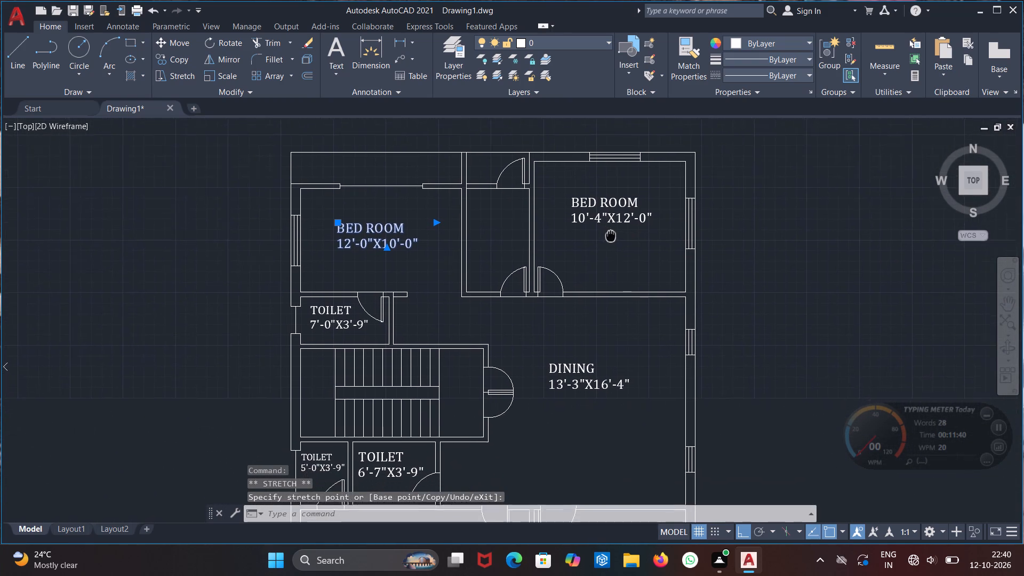
{"action": "middle_click_drag", "start_coordinate": [611, 235], "coordinate": [612, 227]}
{"action": "key", "text": "Escape"}
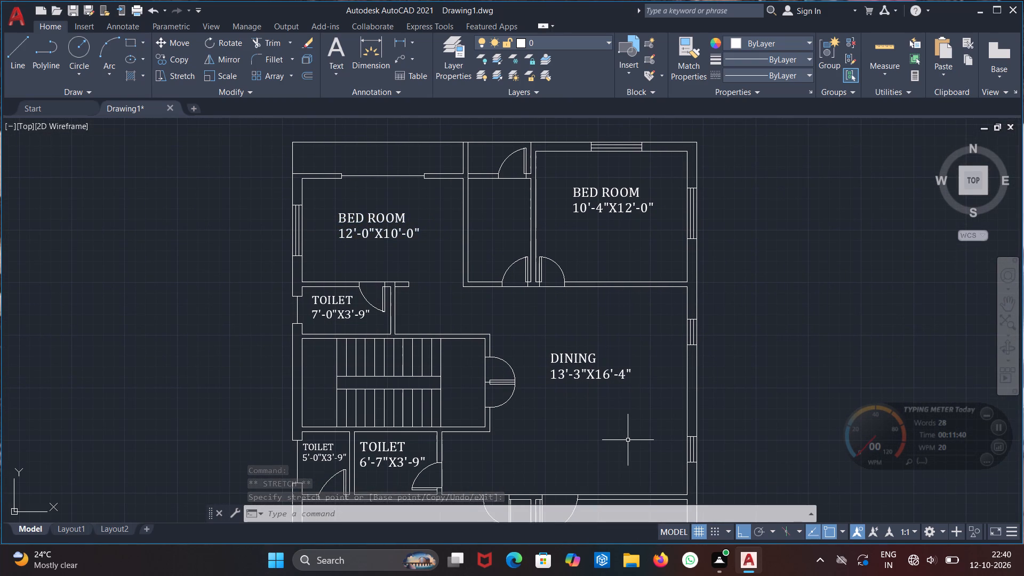
Add a two-line multiline text label reading KITCHEN and 5'-0"X10'-0" in the narrow room between the two upper bedrooms.
{"action": "middle_click_drag", "start_coordinate": [539, 245], "coordinate": [517, 333]}
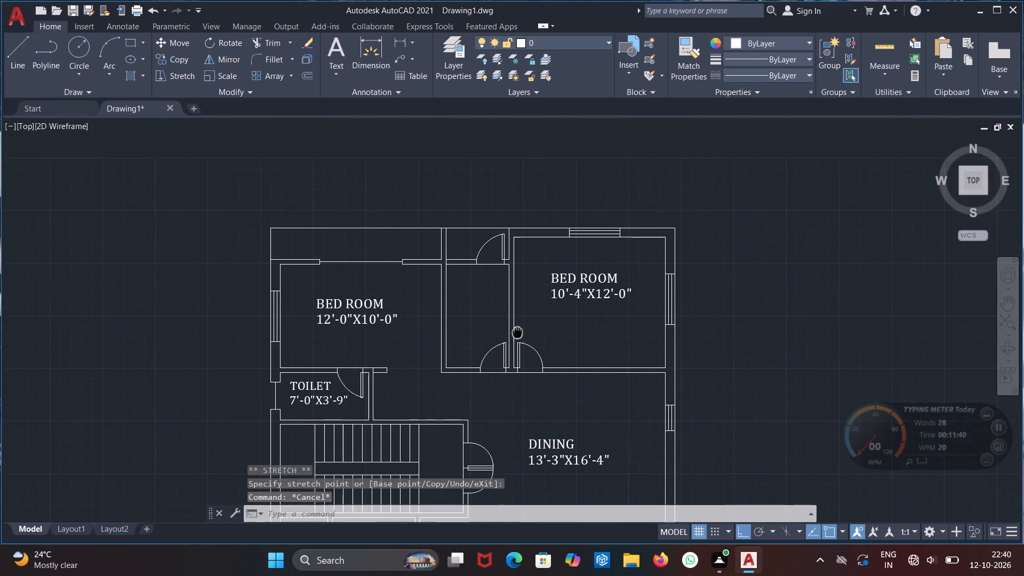
{"action": "middle_click_drag", "start_coordinate": [517, 333], "coordinate": [517, 333]}
{"action": "scroll", "coordinate": [493, 338], "scroll_direction": "up", "scroll_amount": 1}
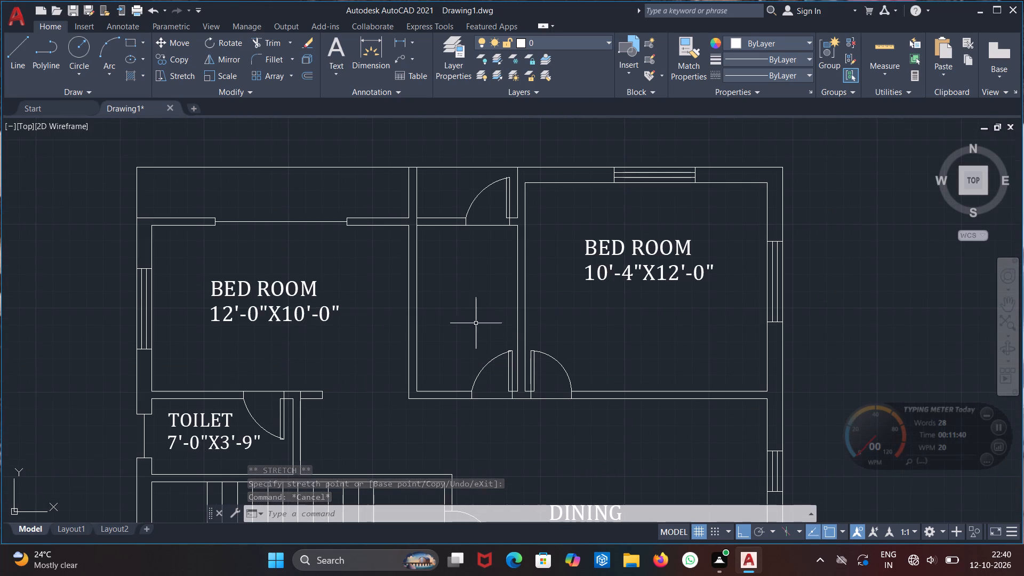
{"action": "scroll", "coordinate": [470, 318], "scroll_direction": "up", "scroll_amount": 1}
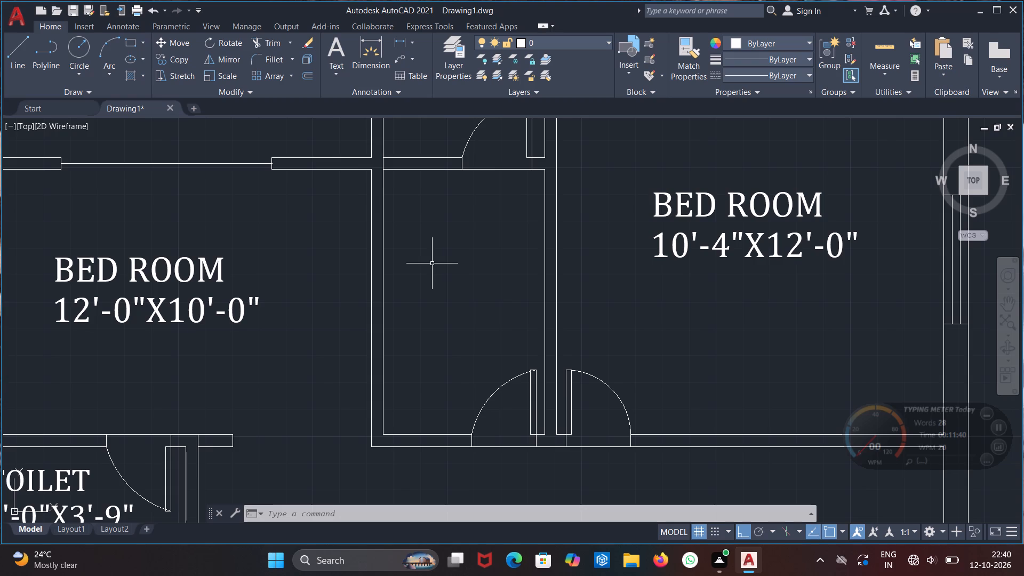
{"action": "key", "text": "t"}
{"action": "key", "text": "Return"}
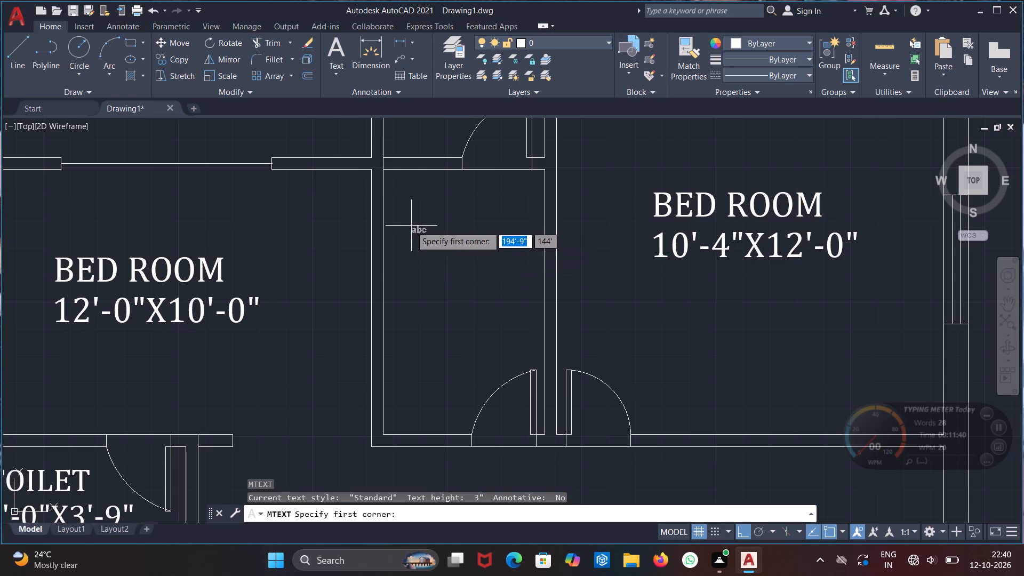
{"action": "left_click", "coordinate": [401, 235]}
{"action": "left_click", "coordinate": [533, 339]}
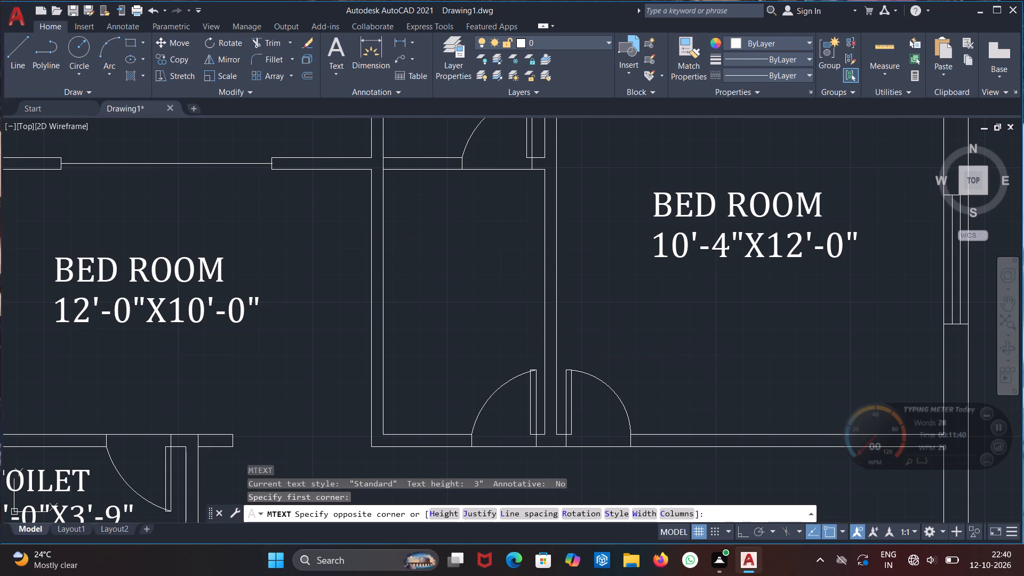
{"action": "type", "text": "KITCHEN"}
{"action": "key", "text": "Return"}
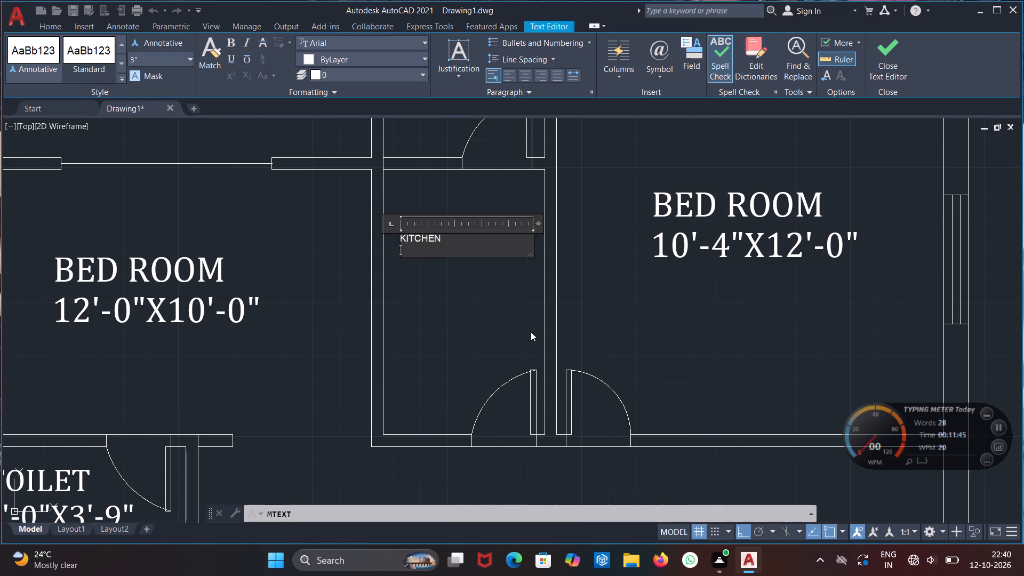
{"action": "type", "text": "5'-0\"X"}
{"action": "type", "text": "10"}
{"action": "type", "text": "'-0\""}
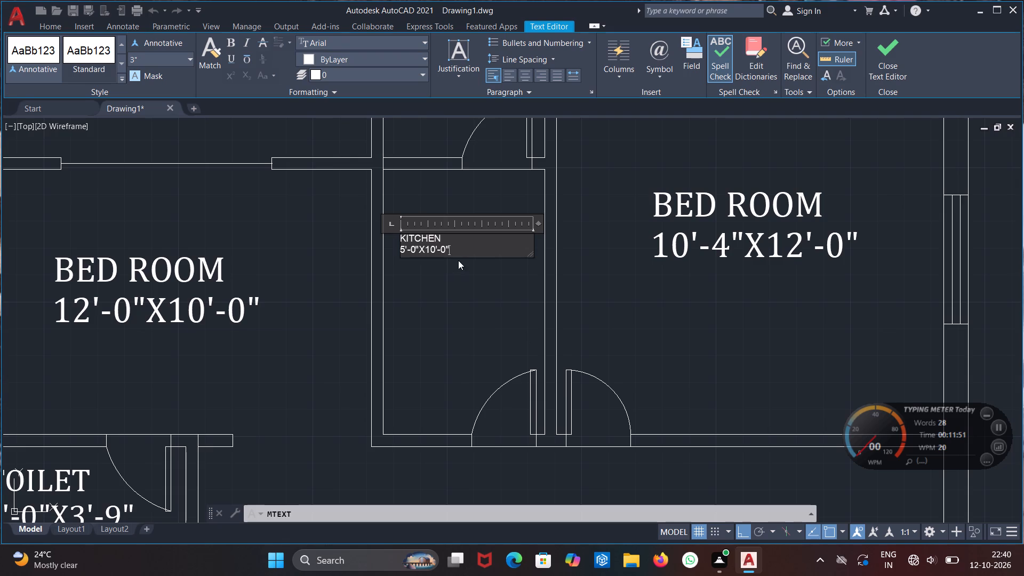
Format both lines of the KITCHEN label with a 7" text height and the Cambria font.
{"action": "left_click_drag", "start_coordinate": [459, 249], "coordinate": [353, 235]}
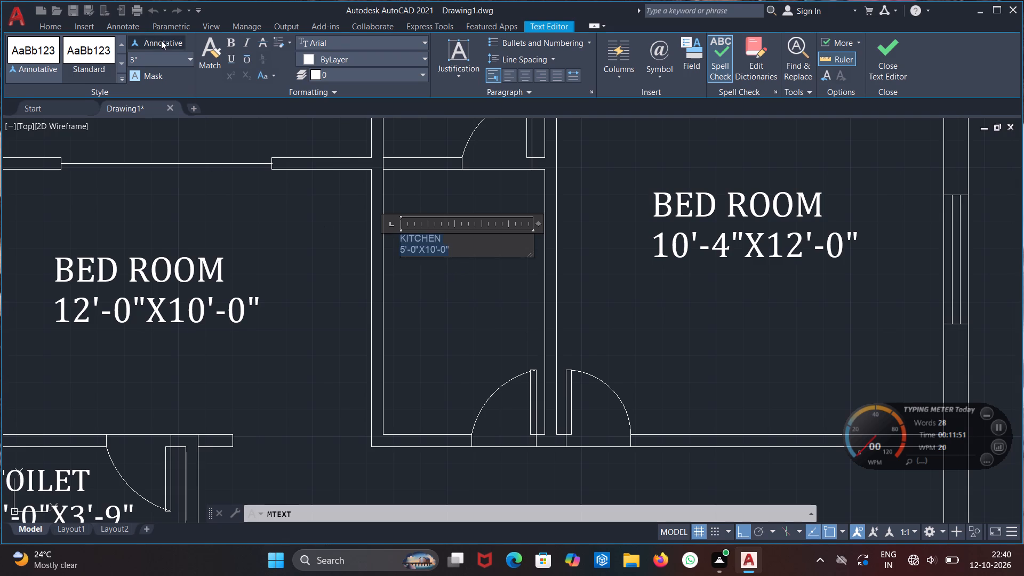
{"action": "left_click", "coordinate": [159, 58]}
{"action": "key", "text": "7"}
{"action": "key", "text": "shift+quotedbl"}
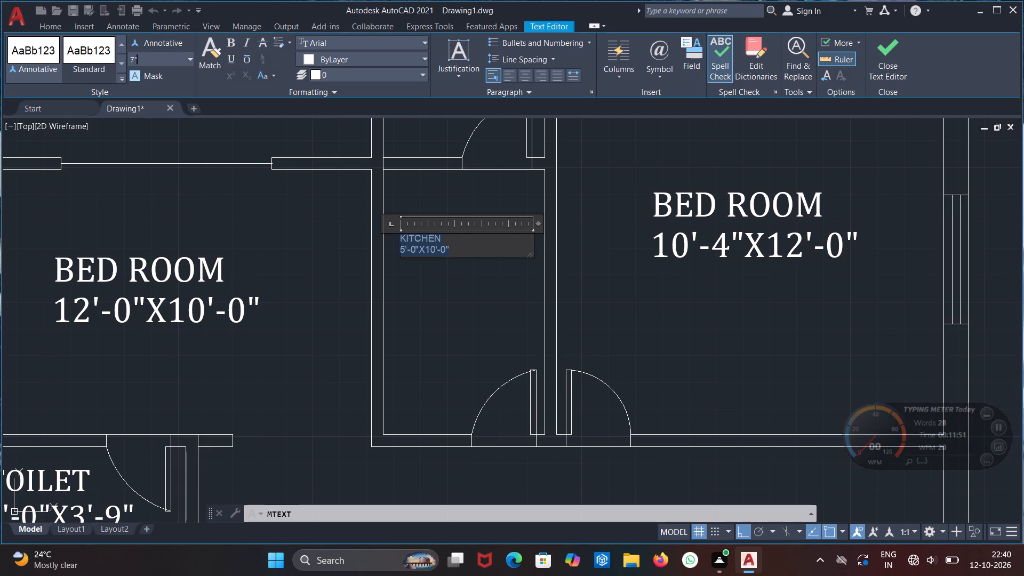
{"action": "key", "text": "Return"}
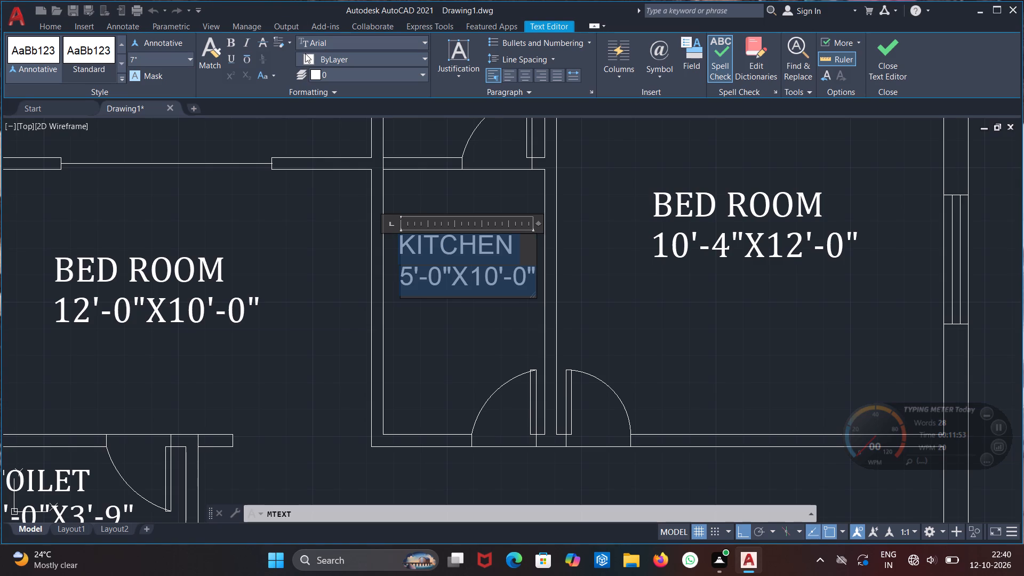
{"action": "left_click", "coordinate": [335, 37]}
{"action": "scroll", "coordinate": [391, 182], "scroll_direction": "down", "scroll_amount": 6}
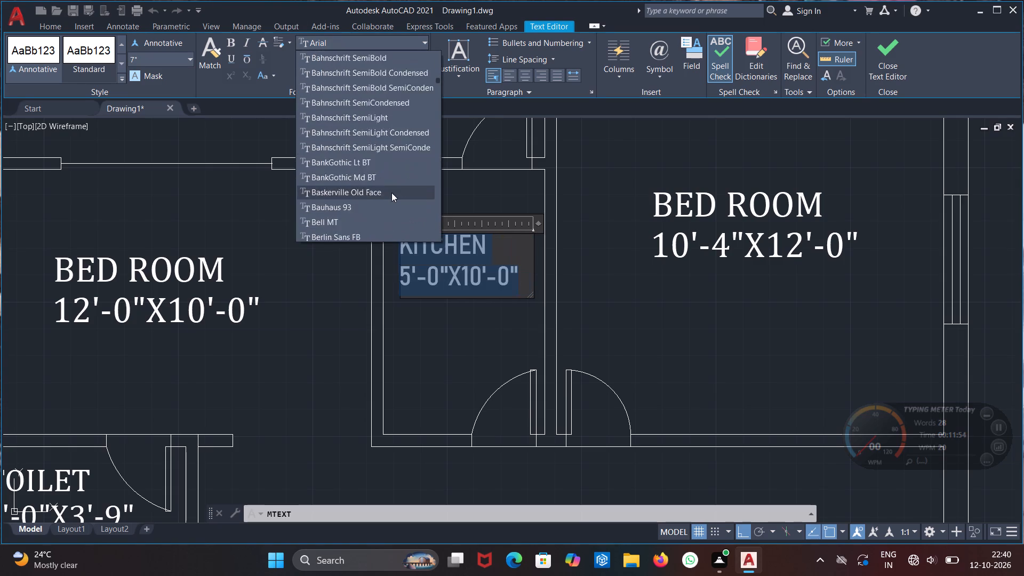
{"action": "scroll", "coordinate": [391, 193], "scroll_direction": "down", "scroll_amount": 6}
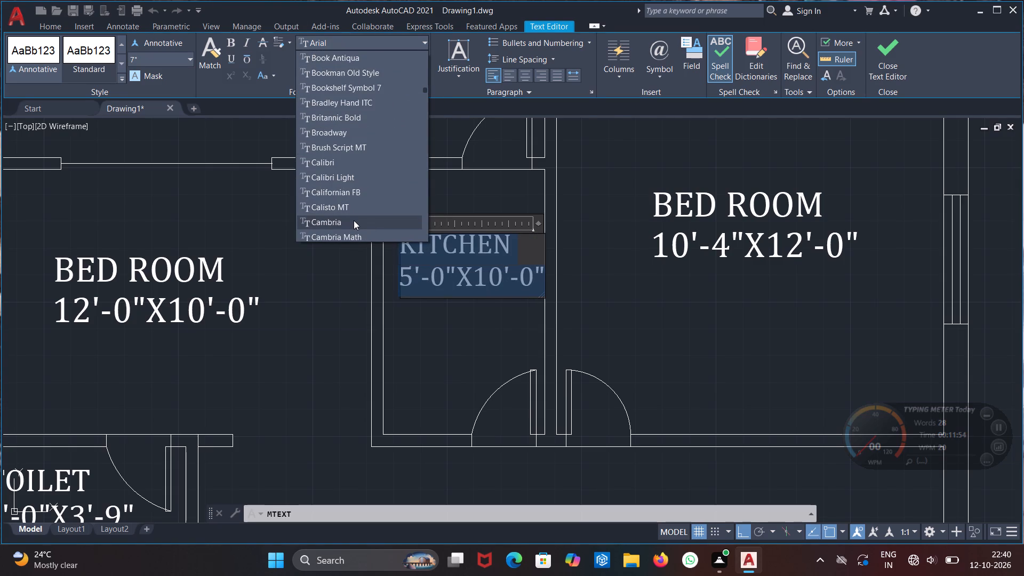
{"action": "scroll", "coordinate": [354, 220], "scroll_direction": "down", "scroll_amount": 1}
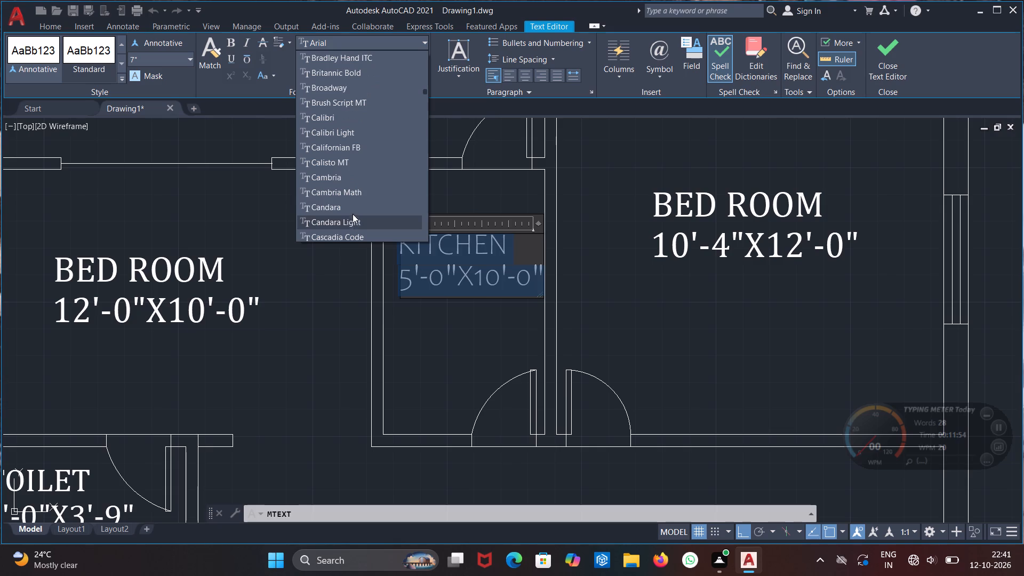
{"action": "left_click", "coordinate": [349, 180]}
{"action": "left_click", "coordinate": [450, 321]}
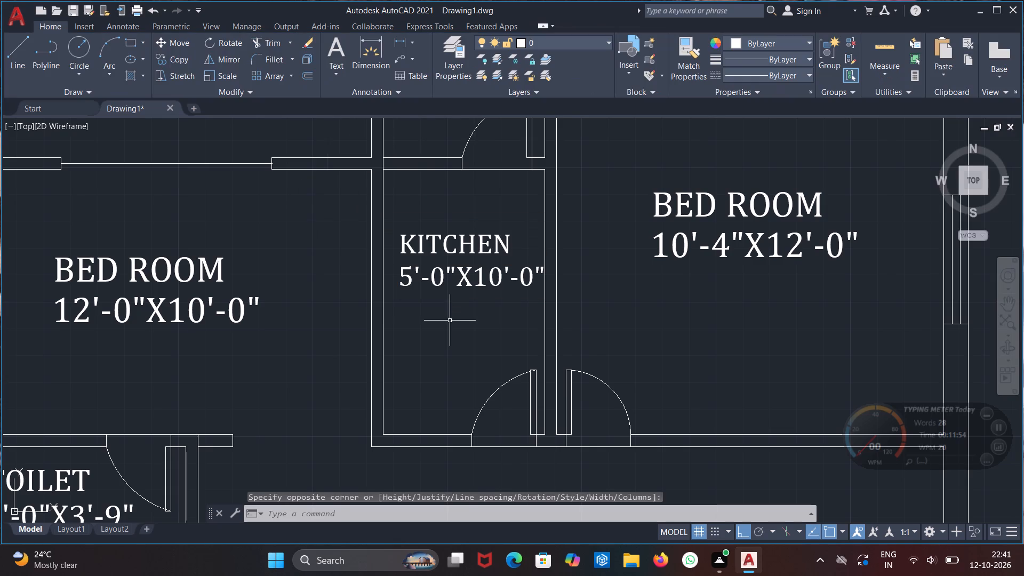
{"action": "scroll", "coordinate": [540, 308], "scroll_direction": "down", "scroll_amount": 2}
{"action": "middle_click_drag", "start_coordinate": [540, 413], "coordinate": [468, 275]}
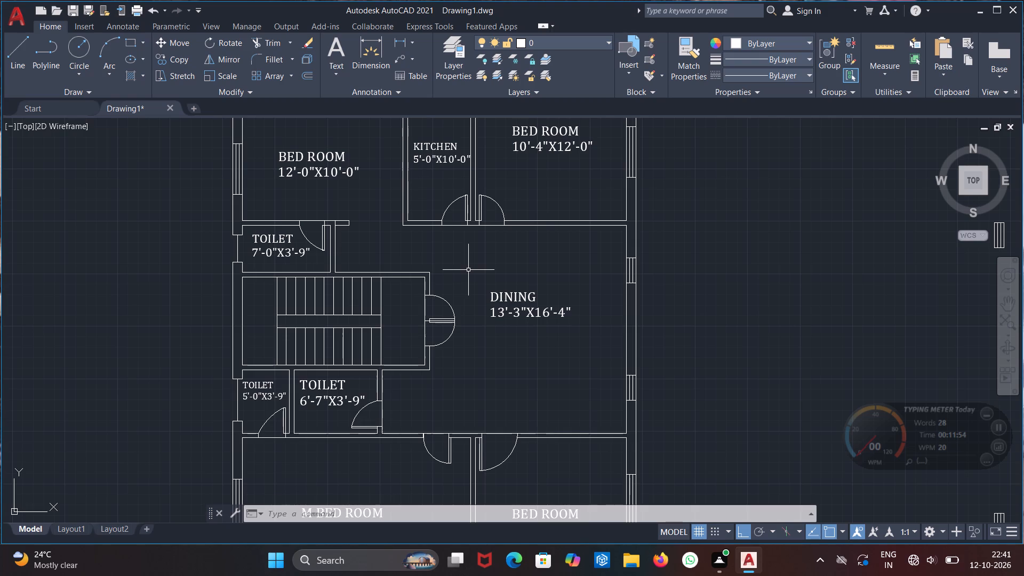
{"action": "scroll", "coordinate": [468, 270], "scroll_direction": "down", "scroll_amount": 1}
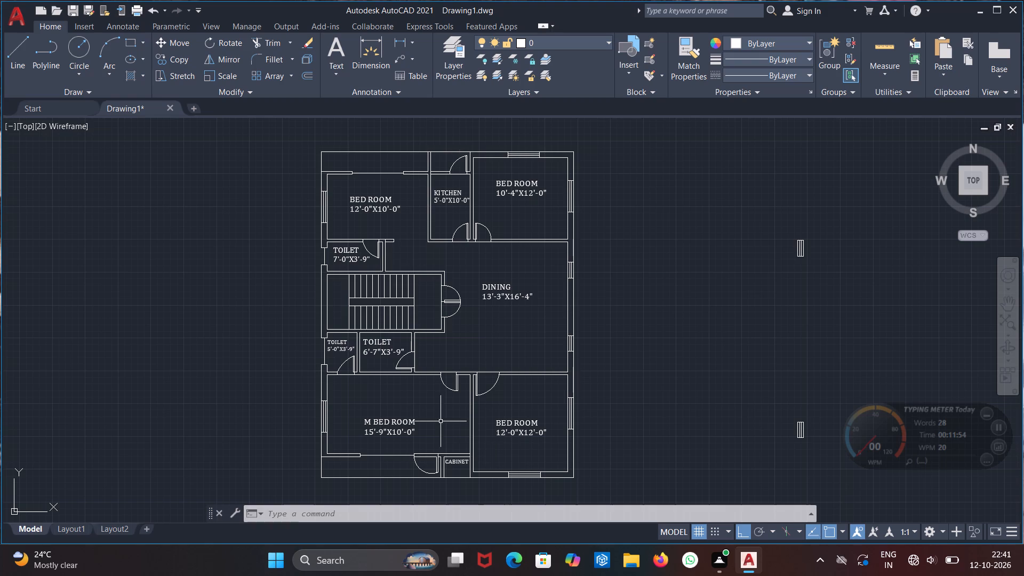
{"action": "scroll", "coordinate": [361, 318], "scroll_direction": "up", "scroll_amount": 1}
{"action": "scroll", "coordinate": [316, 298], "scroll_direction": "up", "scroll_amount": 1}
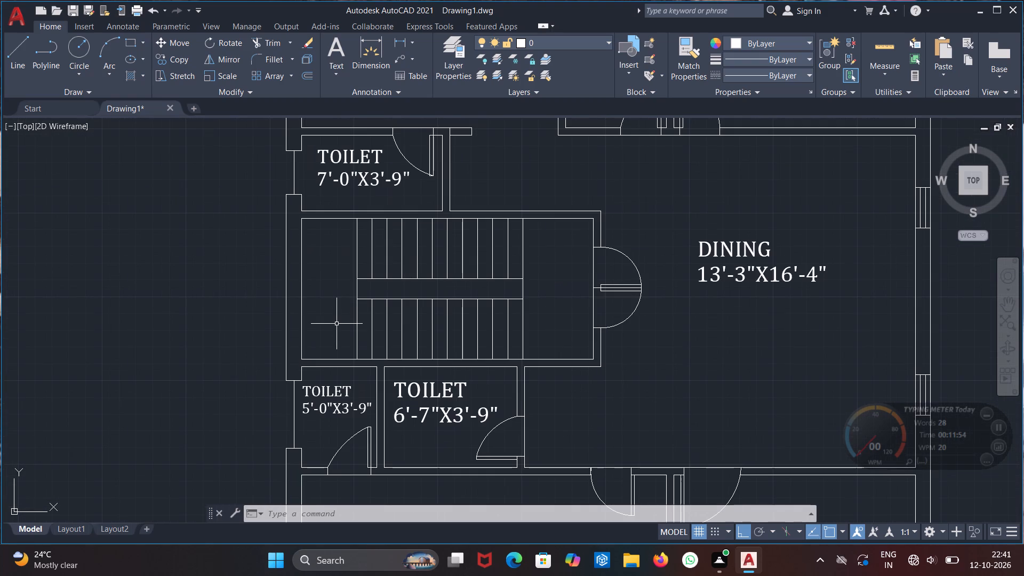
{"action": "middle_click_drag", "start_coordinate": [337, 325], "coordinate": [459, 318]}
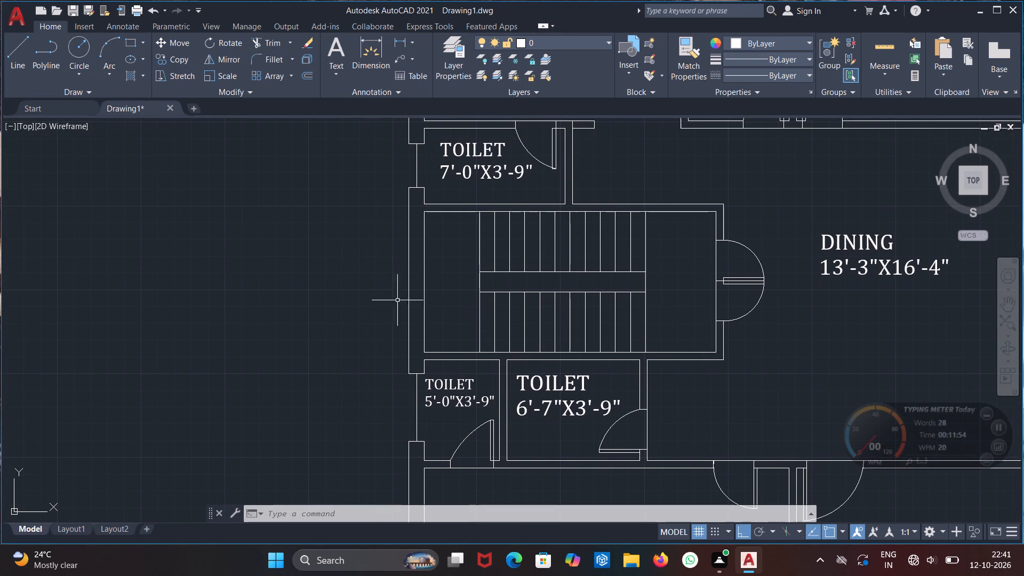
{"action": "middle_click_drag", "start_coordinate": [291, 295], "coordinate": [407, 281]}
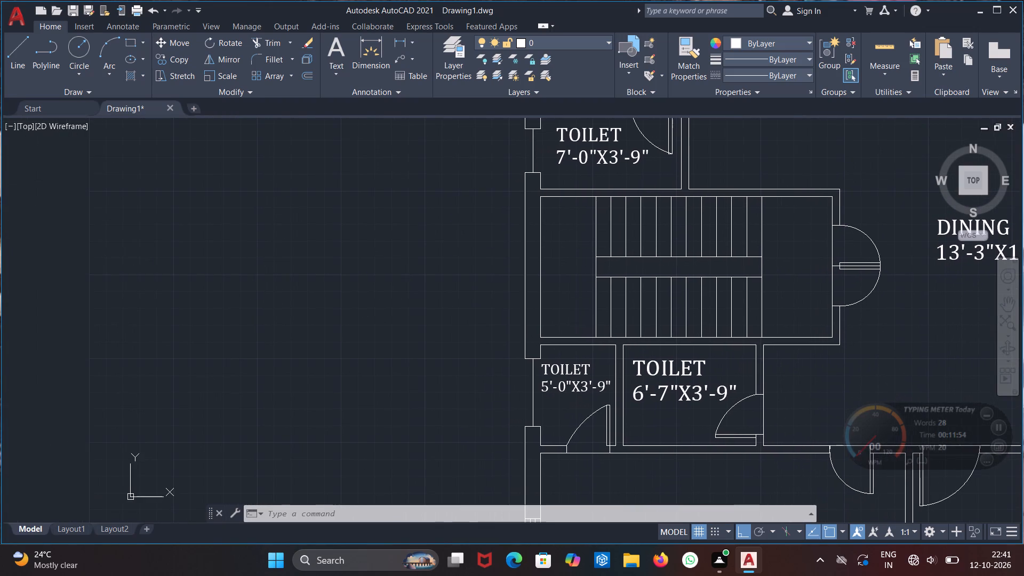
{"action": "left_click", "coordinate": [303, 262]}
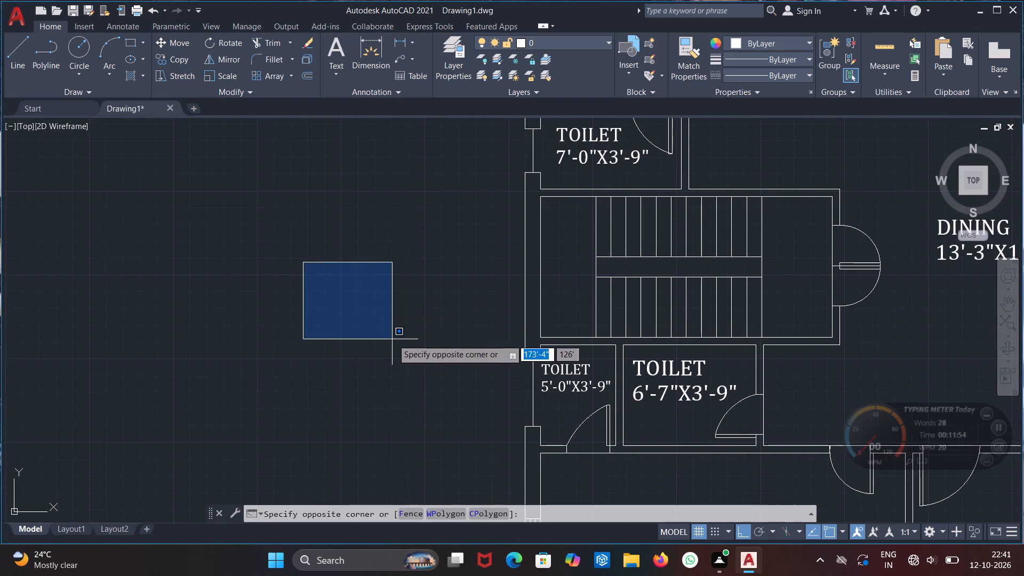
Add a two-line multiline text label reading STAIR and 7'-0"X14'-6" in the empty space outside the plan, beside the staircase.
{"action": "left_click", "coordinate": [394, 340]}
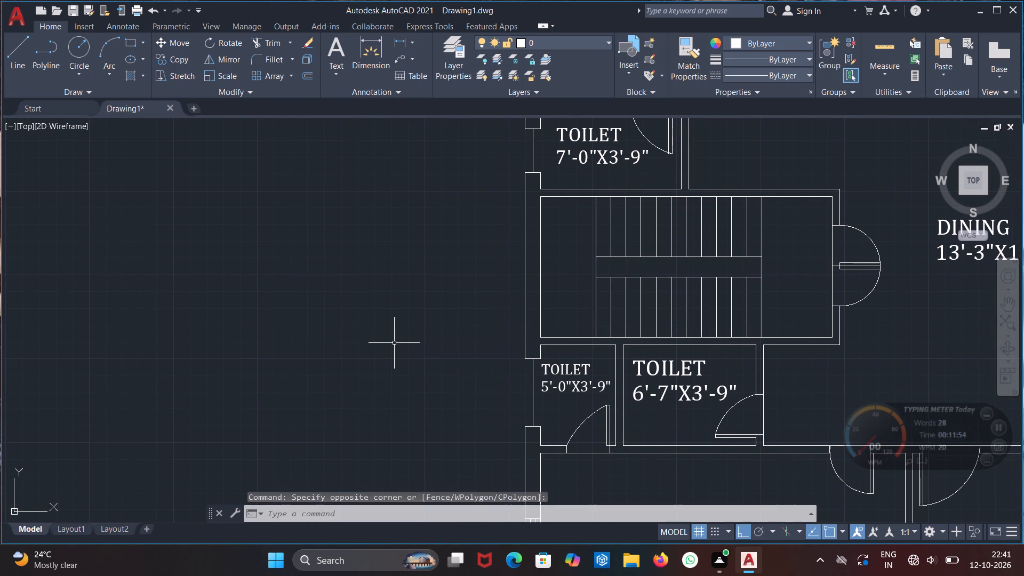
{"action": "key", "text": "t"}
{"action": "key", "text": "Return"}
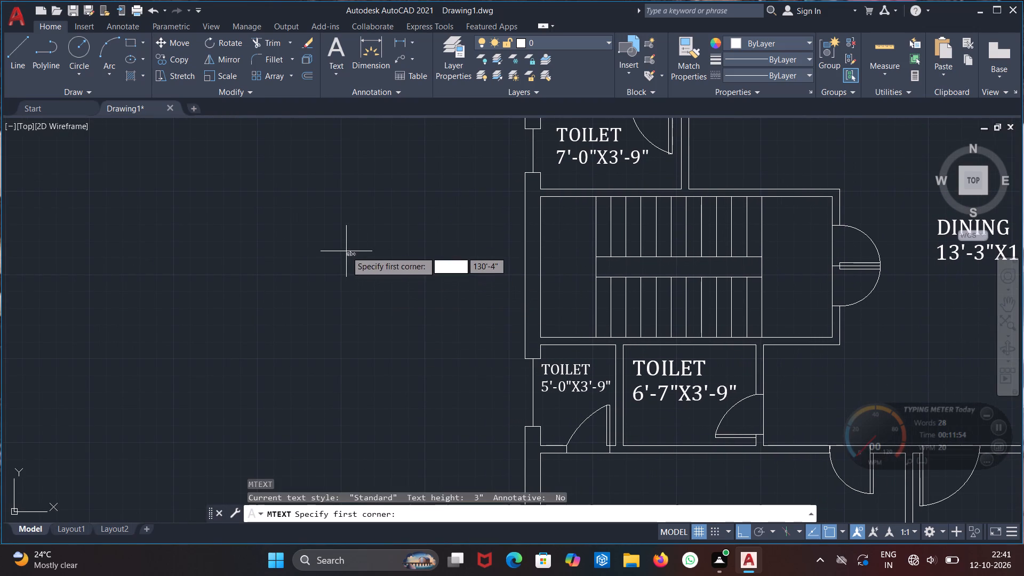
{"action": "left_click_drag", "start_coordinate": [345, 244], "coordinate": [347, 250]}
{"action": "left_click", "coordinate": [463, 351]}
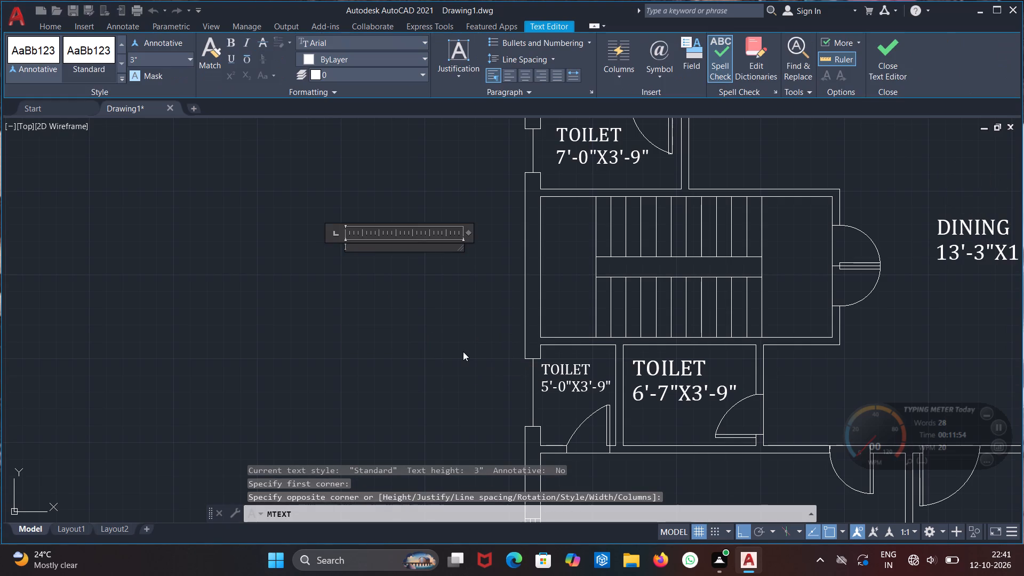
{"action": "type", "text": "STAIR"}
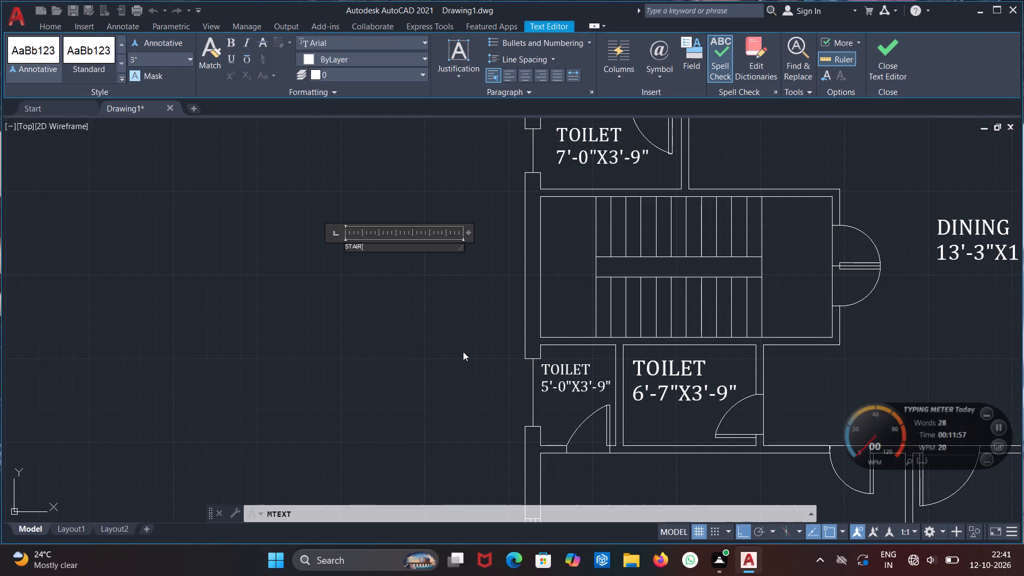
{"action": "key", "text": "Return"}
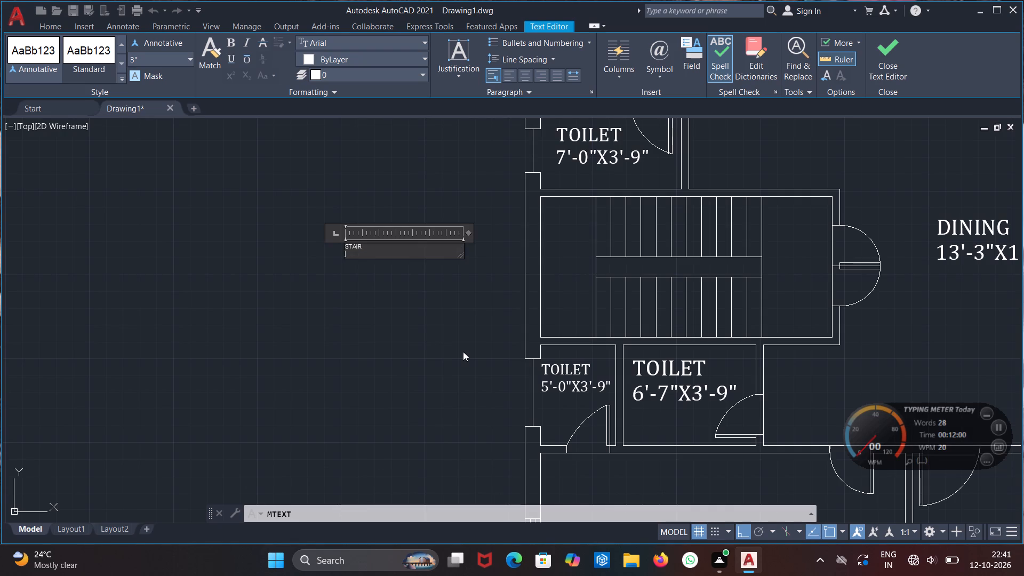
{"action": "key", "text": "7"}
{"action": "type", "text": "'-0\""}
{"action": "key", "text": "x"}
{"action": "type", "text": "14"}
{"action": "type", "text": "'-"}
{"action": "key", "text": "6"}
{"action": "key", "text": "shift+quotedbl"}
Format both lines of the STAIR label with a 9" text height and the Cambria font.
{"action": "left_click_drag", "start_coordinate": [382, 252], "coordinate": [325, 240]}
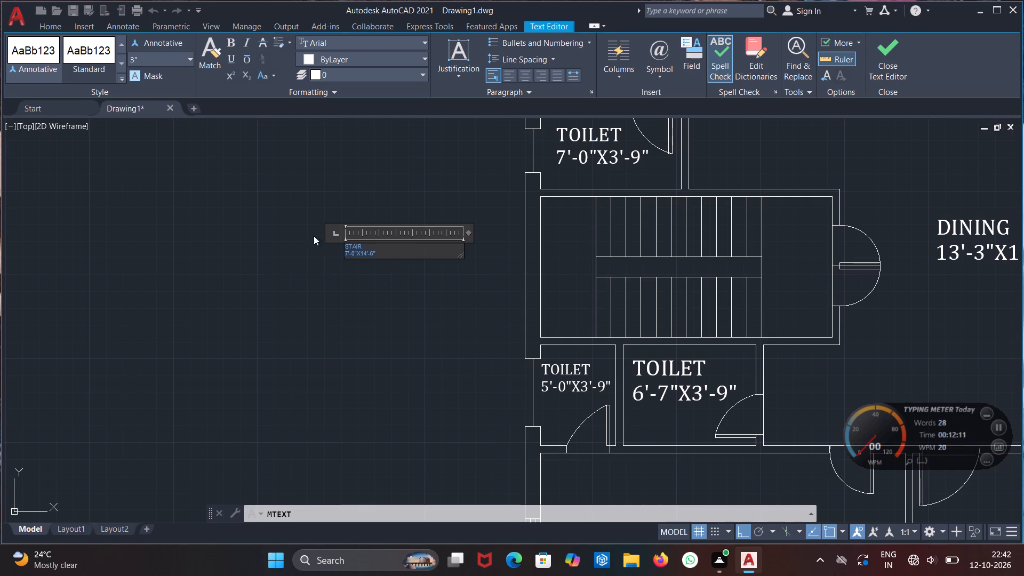
{"action": "left_click", "coordinate": [154, 60]}
{"action": "type", "text": "9\""}
{"action": "key", "text": "Return"}
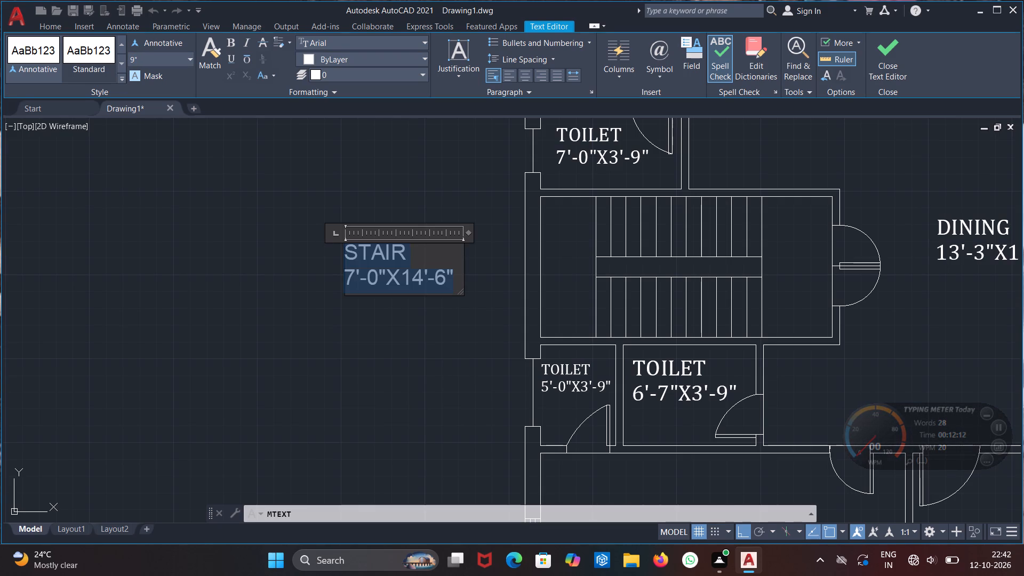
{"action": "left_click", "coordinate": [365, 43]}
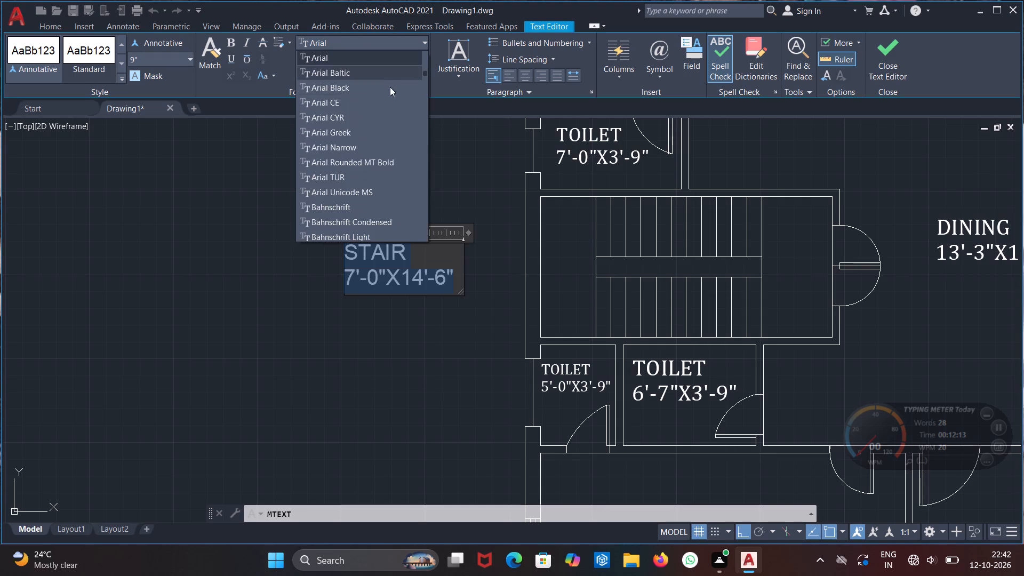
{"action": "scroll", "coordinate": [377, 174], "scroll_direction": "down", "scroll_amount": 12}
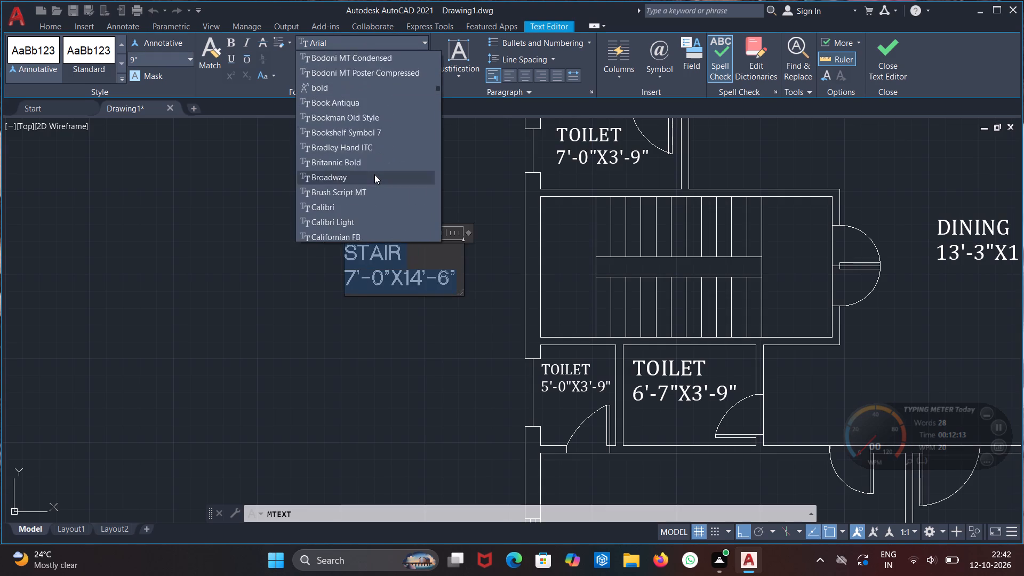
{"action": "scroll", "coordinate": [374, 174], "scroll_direction": "down", "scroll_amount": 2}
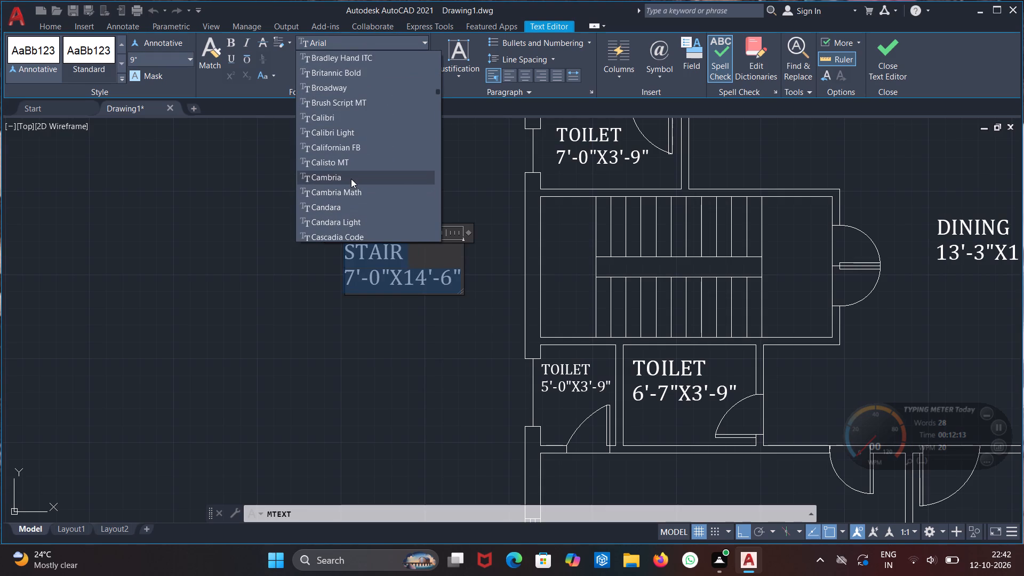
{"action": "left_click", "coordinate": [351, 178]}
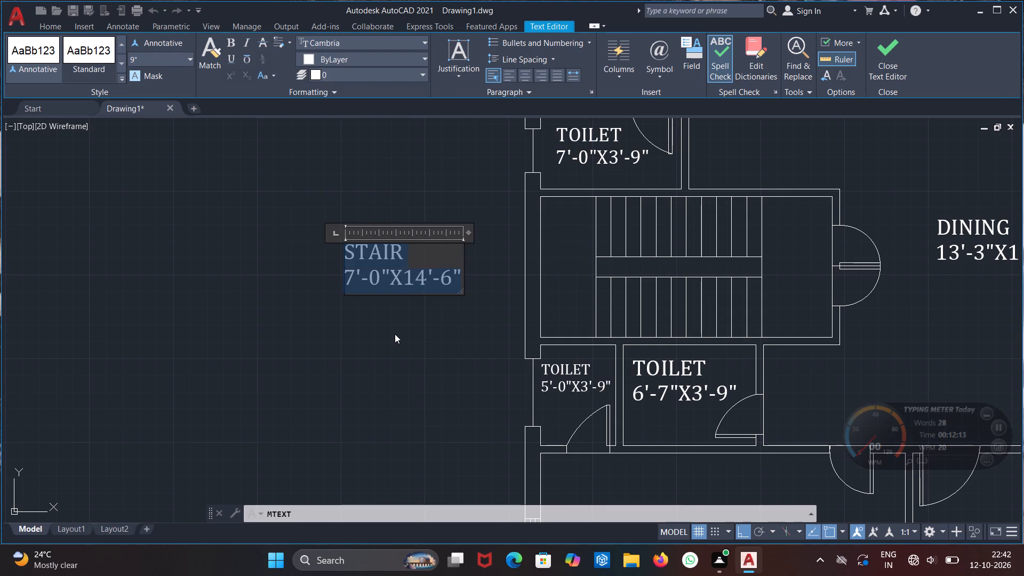
{"action": "left_click", "coordinate": [395, 334]}
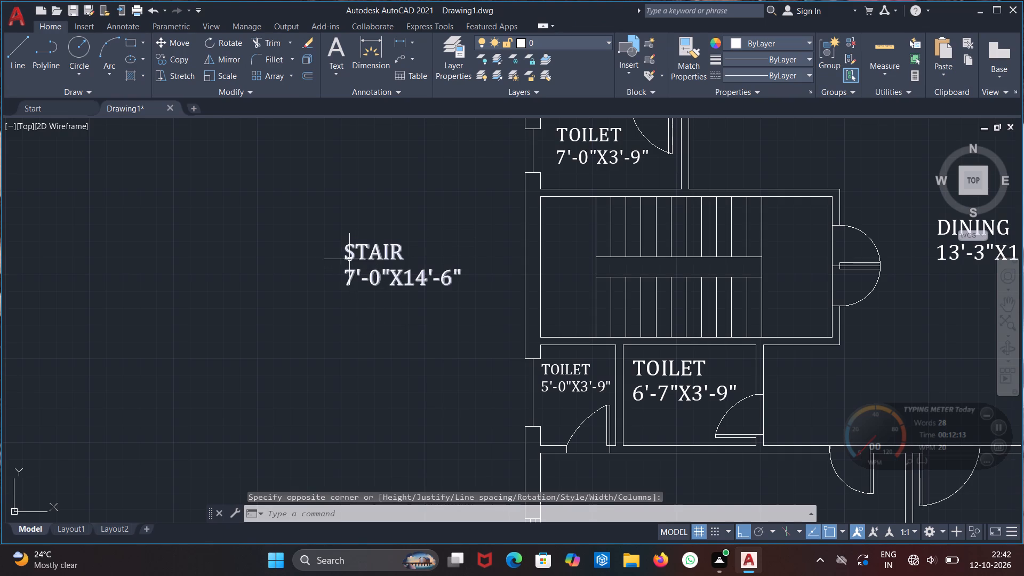
Rotate the STAIR label 90° counterclockwise so it reads vertically.
{"action": "left_click", "coordinate": [348, 257]}
{"action": "type", "text": "RO"}
{"action": "left_click", "coordinate": [391, 285]}
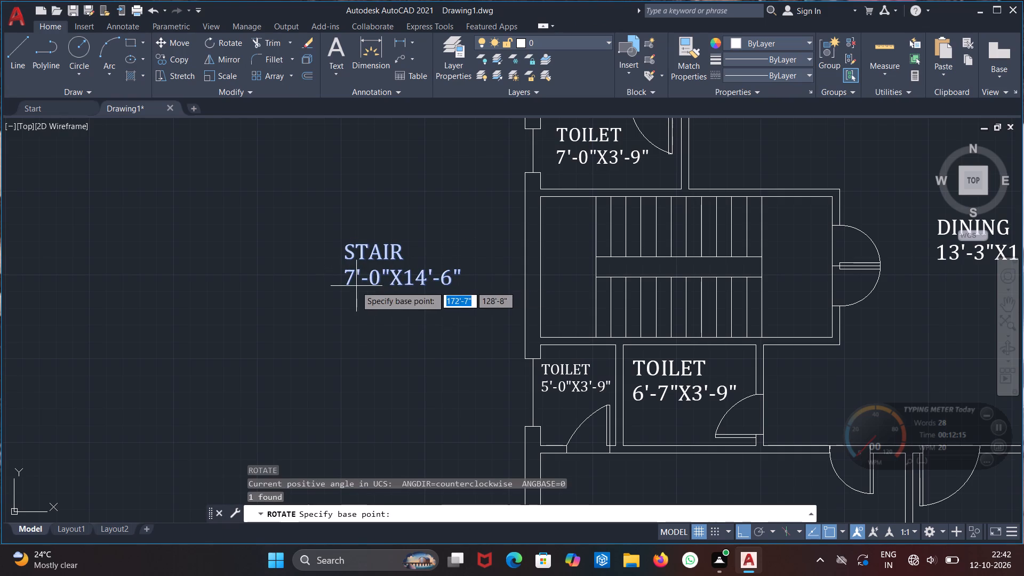
{"action": "left_click_drag", "start_coordinate": [348, 286], "coordinate": [348, 295]}
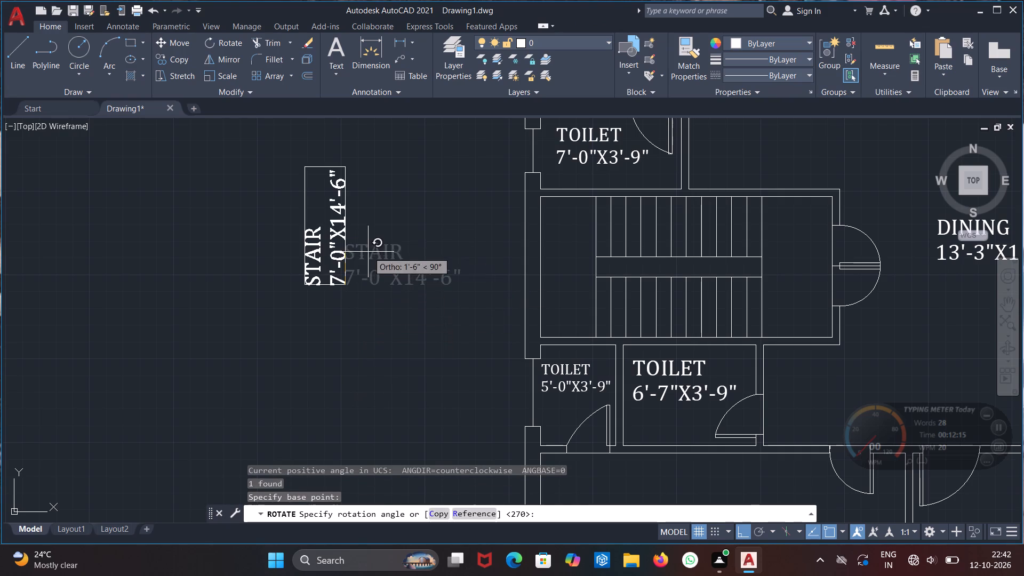
{"action": "left_click", "coordinate": [369, 241]}
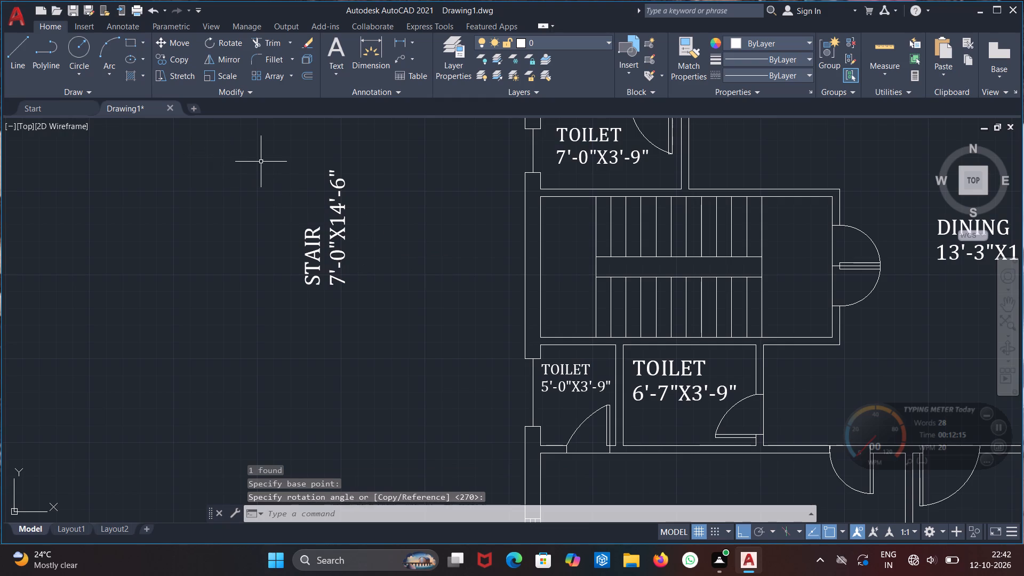
Move the rotated STAIR label onto the landing between the outer wall and the flights, fitting it within the stair room's walls.
{"action": "left_click", "coordinate": [317, 259]}
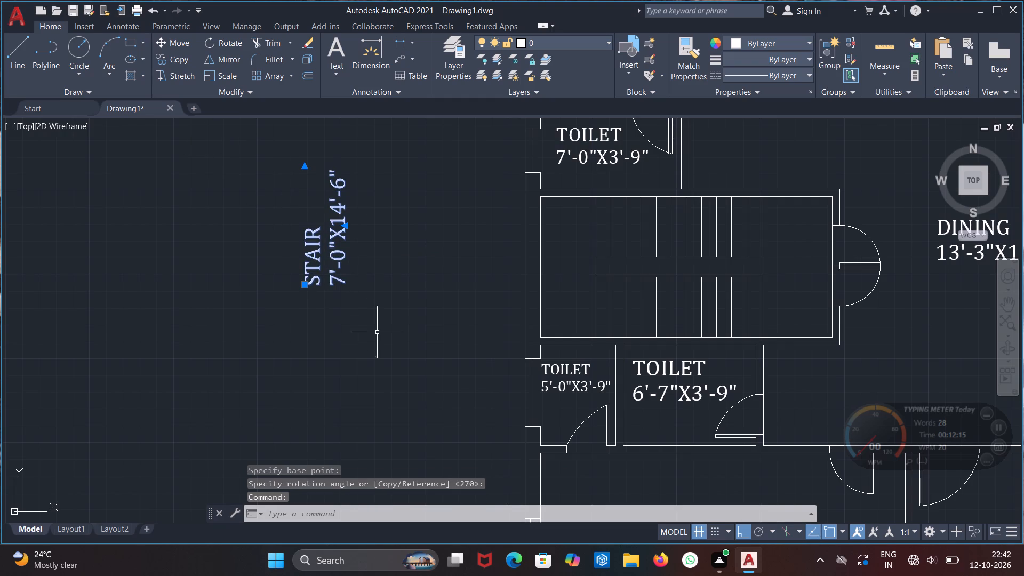
{"action": "type", "text": "MO"}
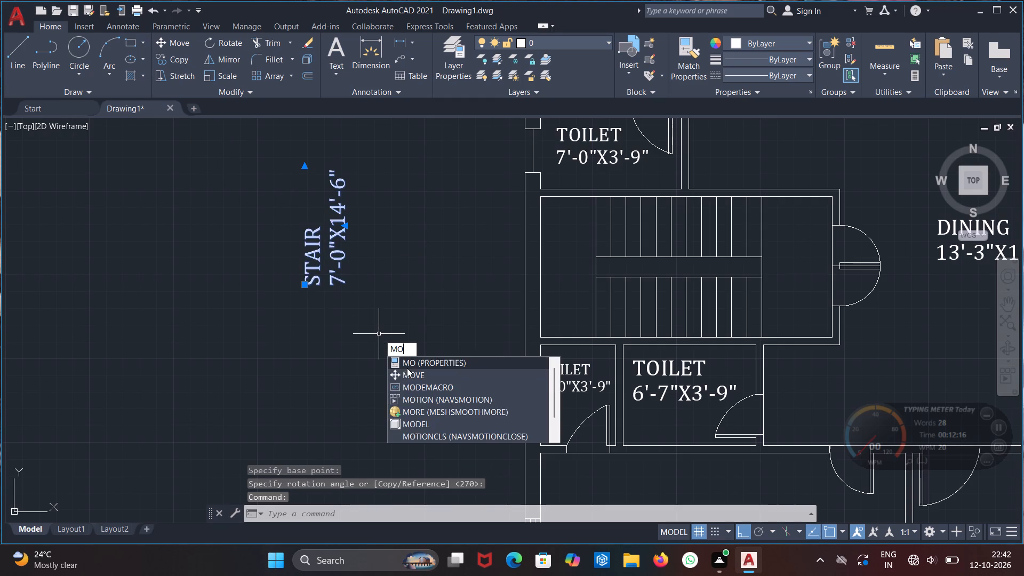
{"action": "left_click", "coordinate": [411, 373]}
{"action": "left_click", "coordinate": [341, 281]}
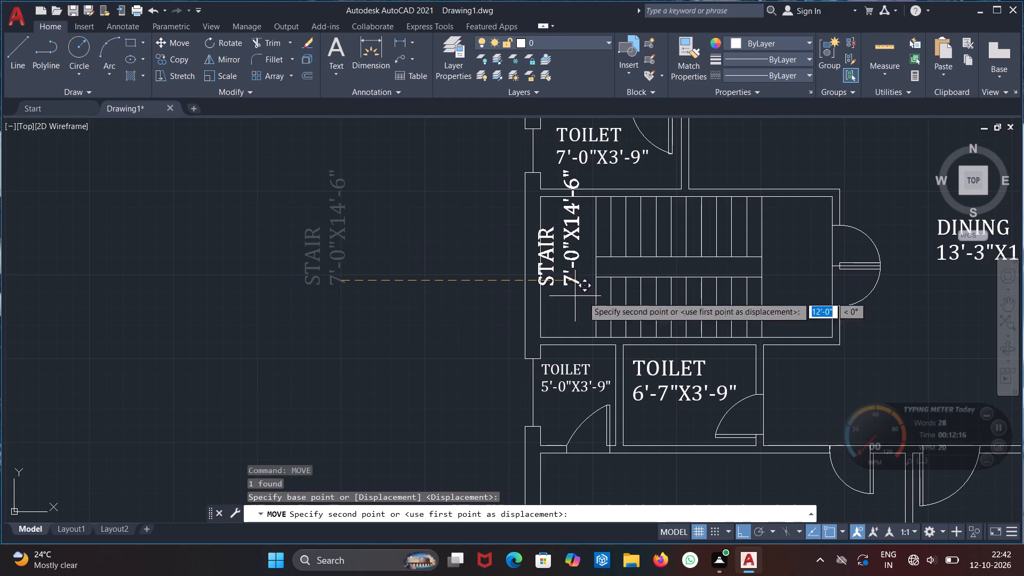
{"action": "left_click", "coordinate": [582, 326]}
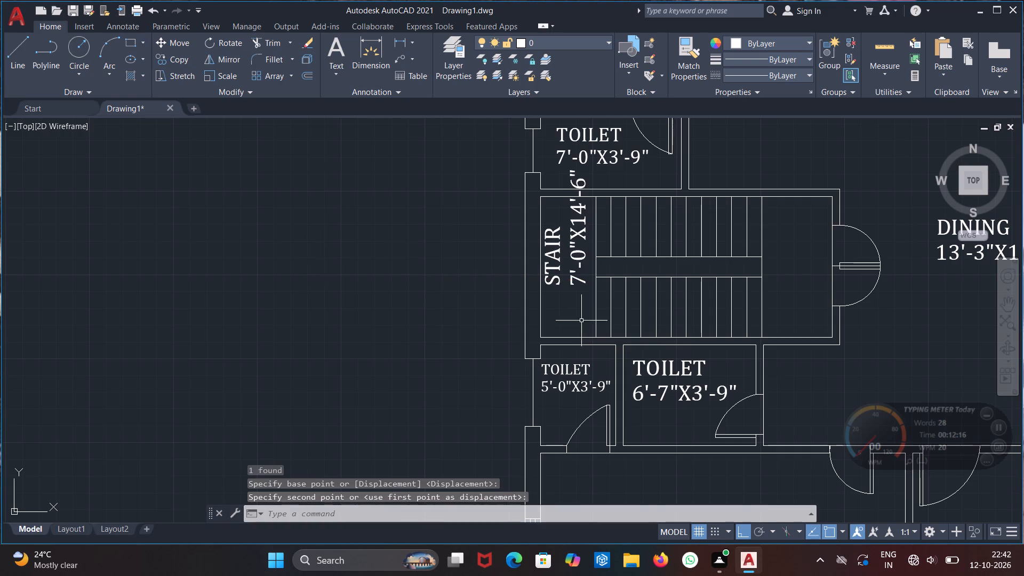
{"action": "left_click", "coordinate": [550, 285]}
{"action": "left_click", "coordinate": [542, 285]}
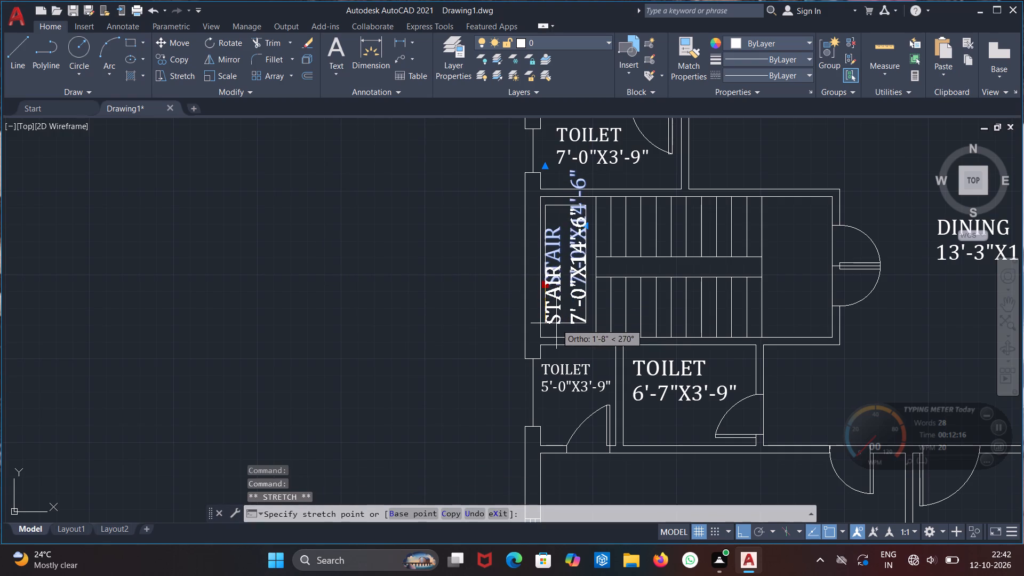
{"action": "left_click", "coordinate": [560, 329]}
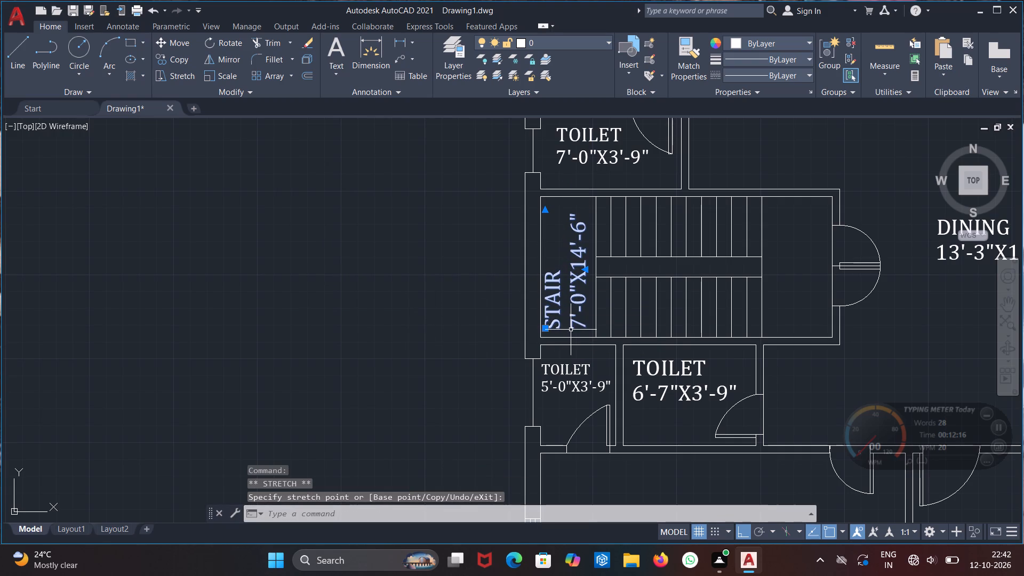
{"action": "key", "text": "Escape"}
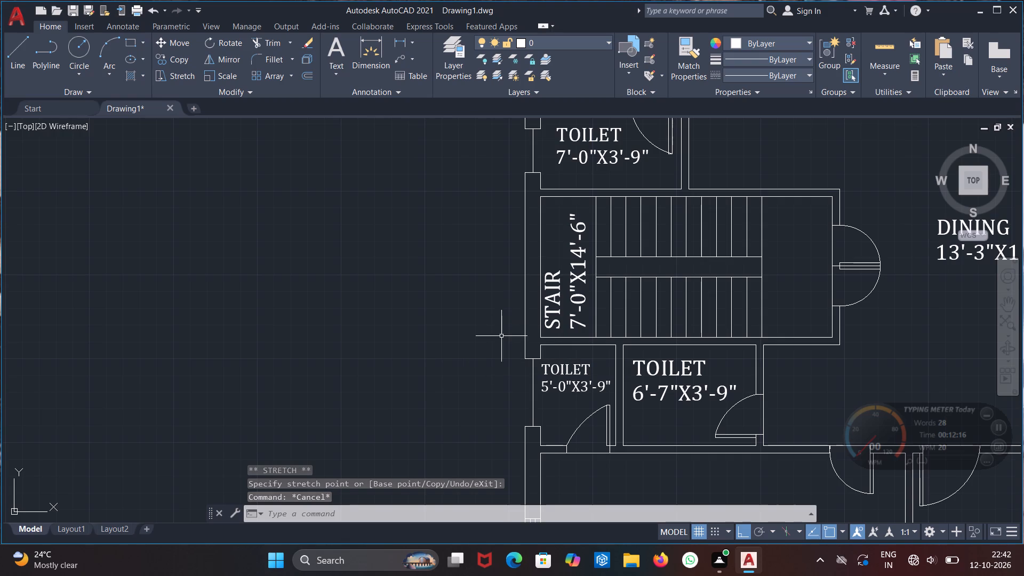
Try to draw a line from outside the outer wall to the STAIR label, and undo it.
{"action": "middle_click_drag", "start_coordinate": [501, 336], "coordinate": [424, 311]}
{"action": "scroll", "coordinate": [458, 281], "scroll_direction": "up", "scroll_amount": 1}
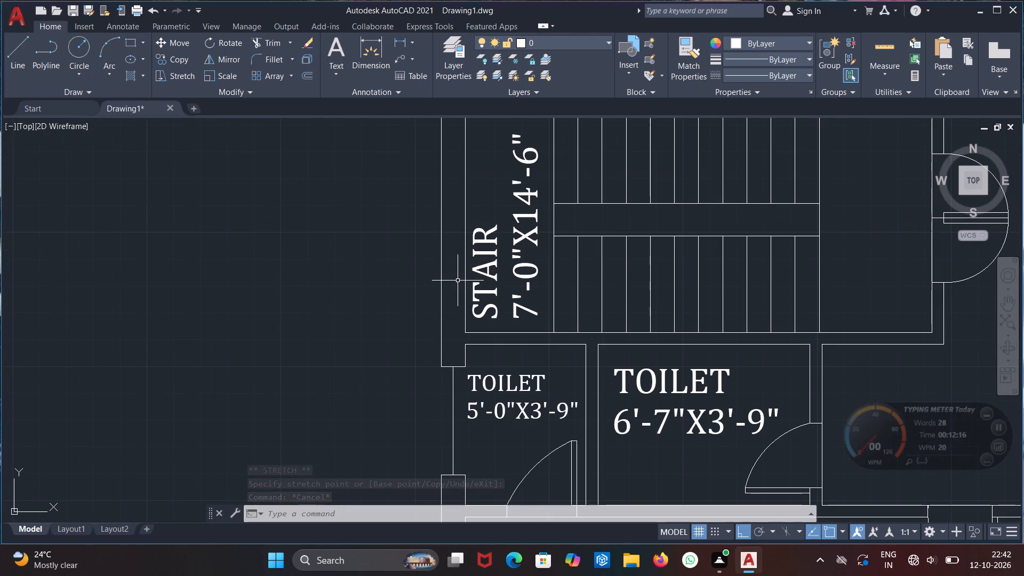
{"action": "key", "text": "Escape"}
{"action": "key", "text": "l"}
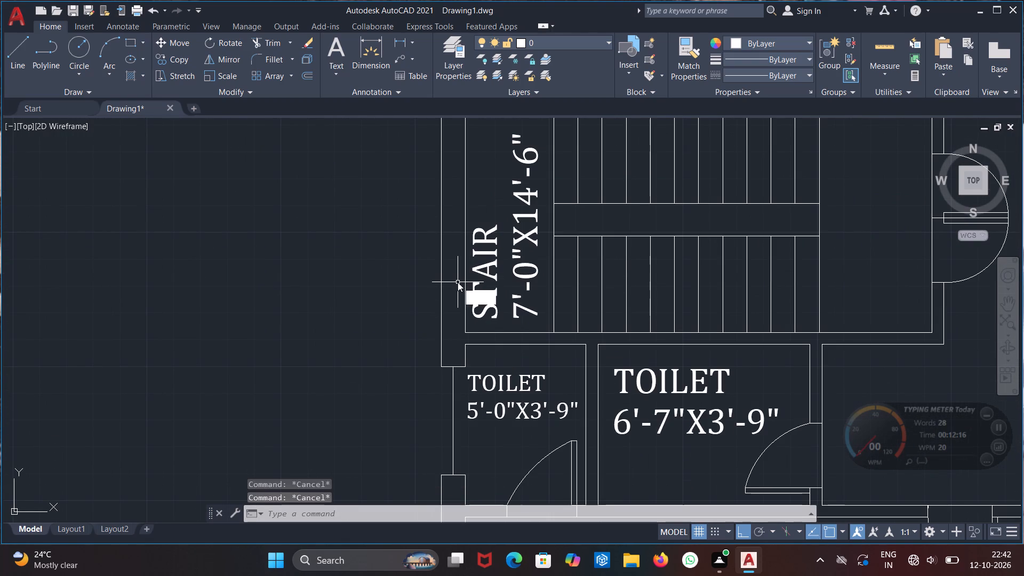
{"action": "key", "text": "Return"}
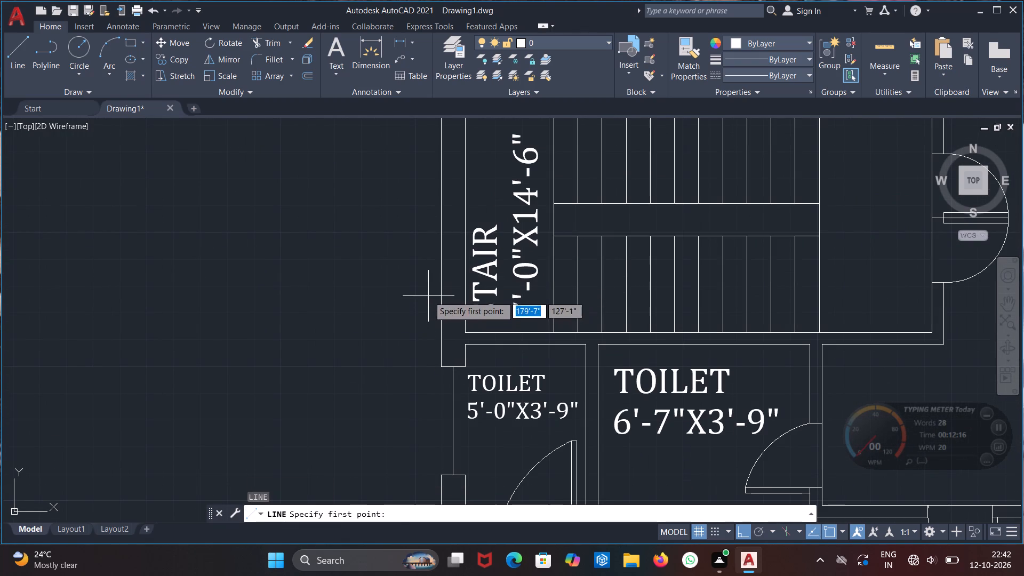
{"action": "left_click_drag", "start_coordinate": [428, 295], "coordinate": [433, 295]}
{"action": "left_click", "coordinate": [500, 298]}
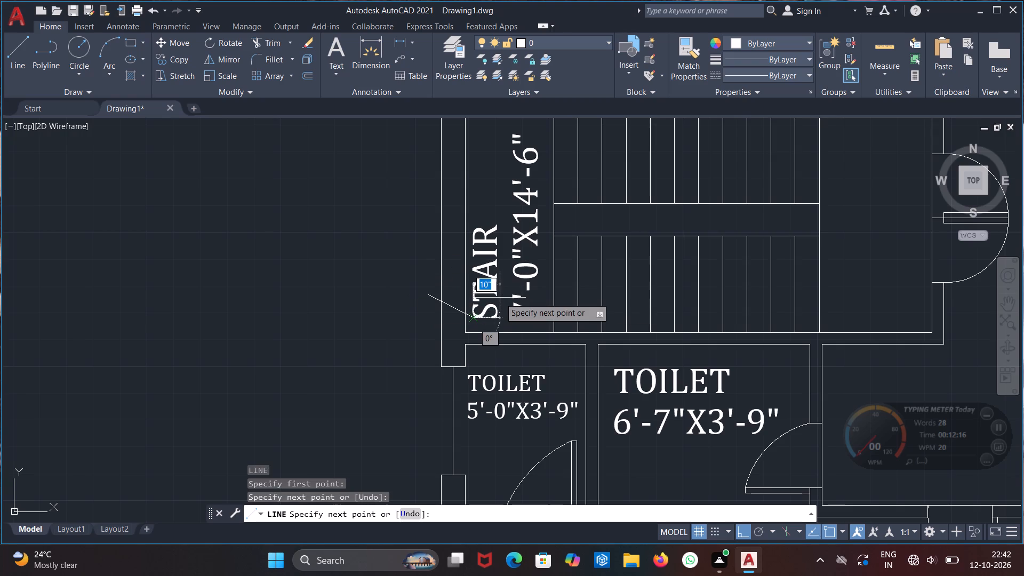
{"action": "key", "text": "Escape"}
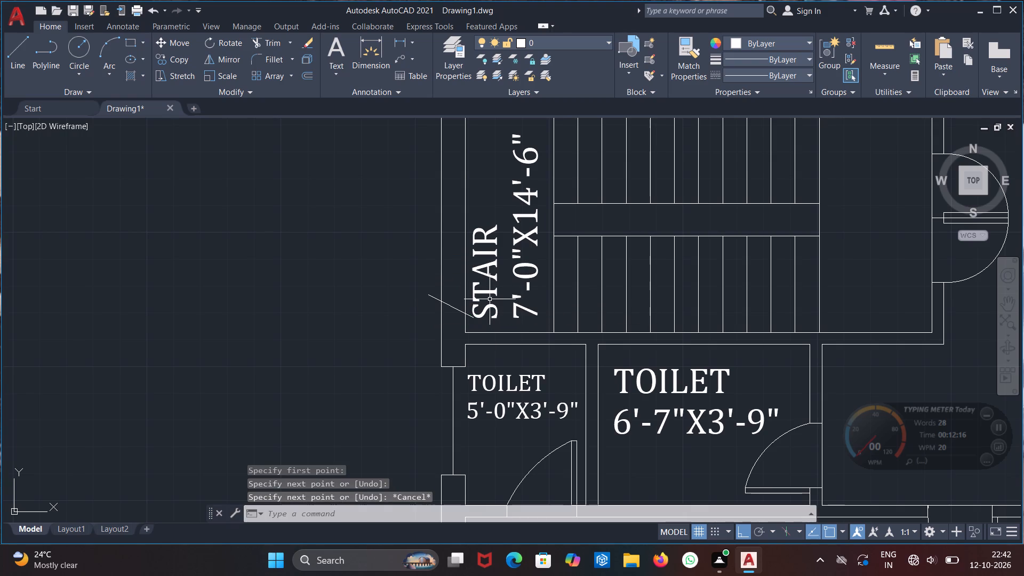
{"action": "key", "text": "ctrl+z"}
Draw two horizontal lines across the stair room's outer wall, about 3'-3" long near its south end and 2'-7" long near its north end.
{"action": "key", "text": "l"}
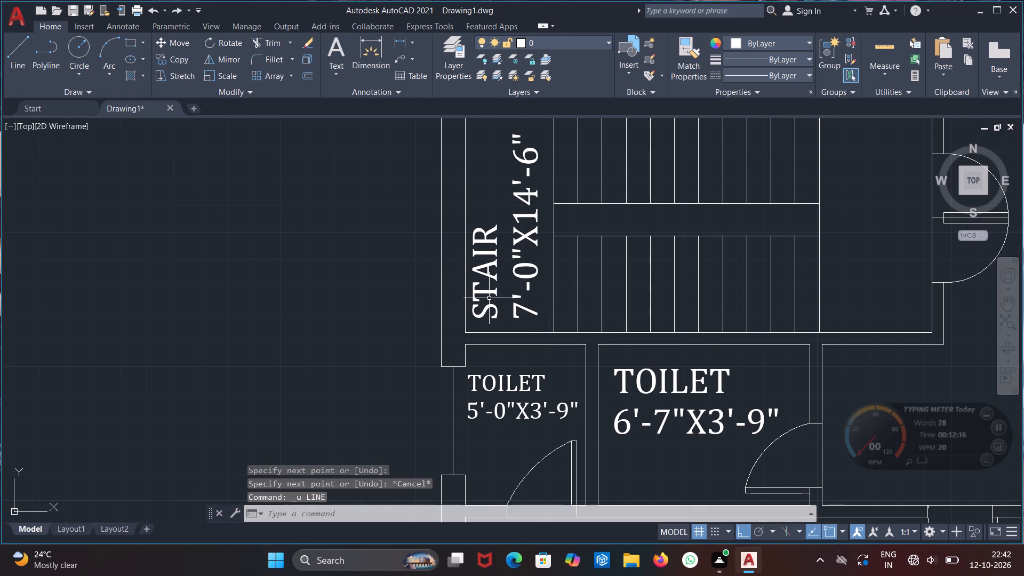
{"action": "key", "text": "Return"}
{"action": "left_click_drag", "start_coordinate": [415, 300], "coordinate": [429, 296]}
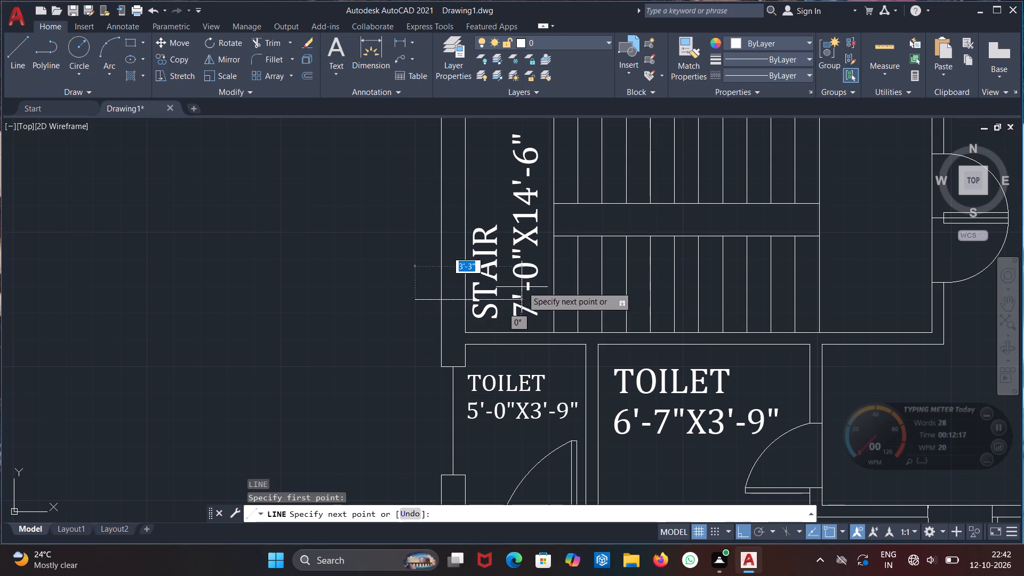
{"action": "left_click", "coordinate": [526, 284]}
{"action": "key", "text": "Escape"}
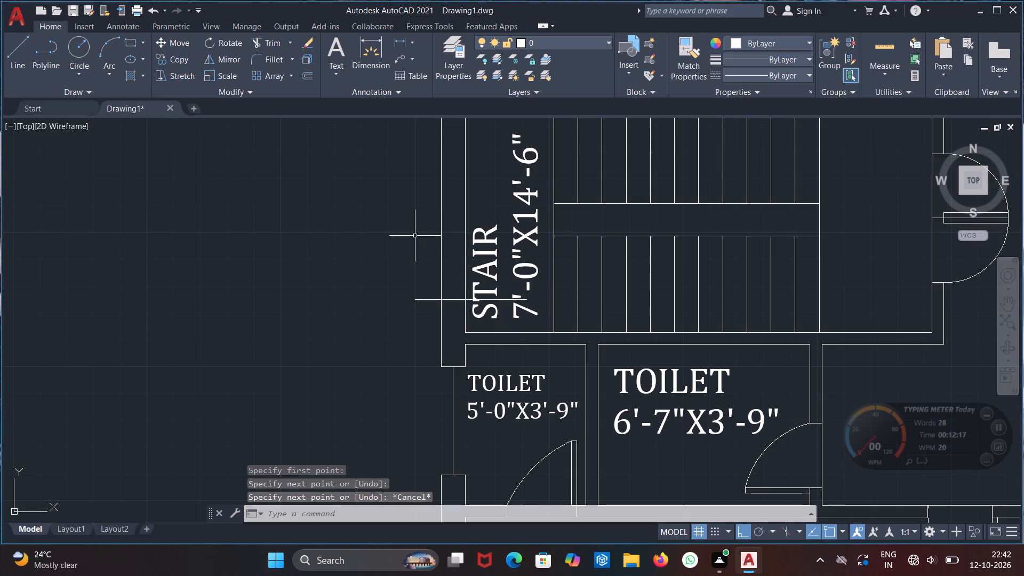
{"action": "middle_click_drag", "start_coordinate": [414, 235], "coordinate": [406, 344]}
{"action": "key", "text": "l"}
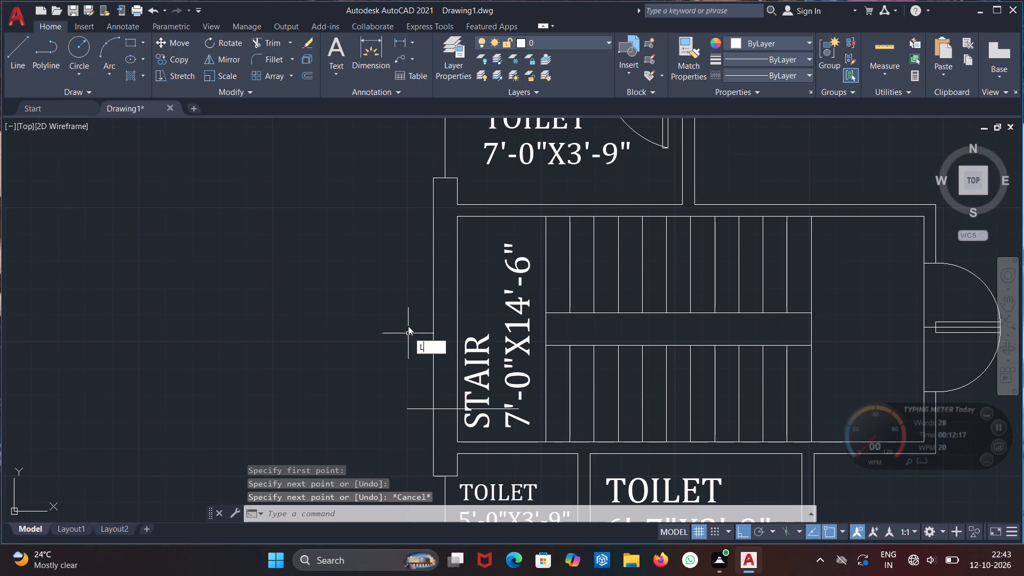
{"action": "key", "text": "Return"}
{"action": "left_click_drag", "start_coordinate": [399, 265], "coordinate": [406, 263]}
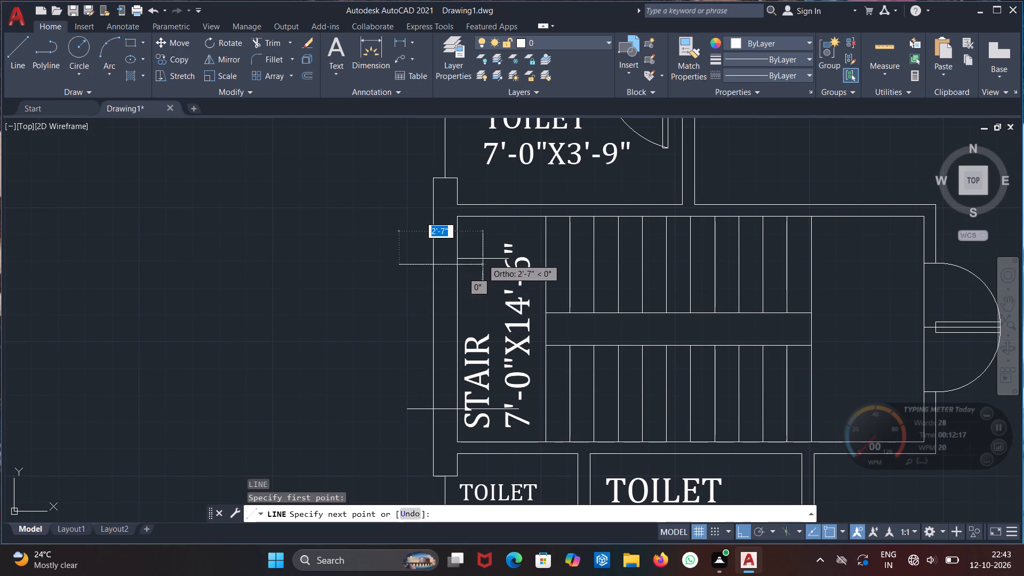
{"action": "left_click", "coordinate": [483, 258]}
{"action": "key", "text": "Escape"}
Trim the outer wall lines between the two crossing lines and trim off their overhanging ends to form a window opening beside the stair landing.
{"action": "type", "text": "TR"}
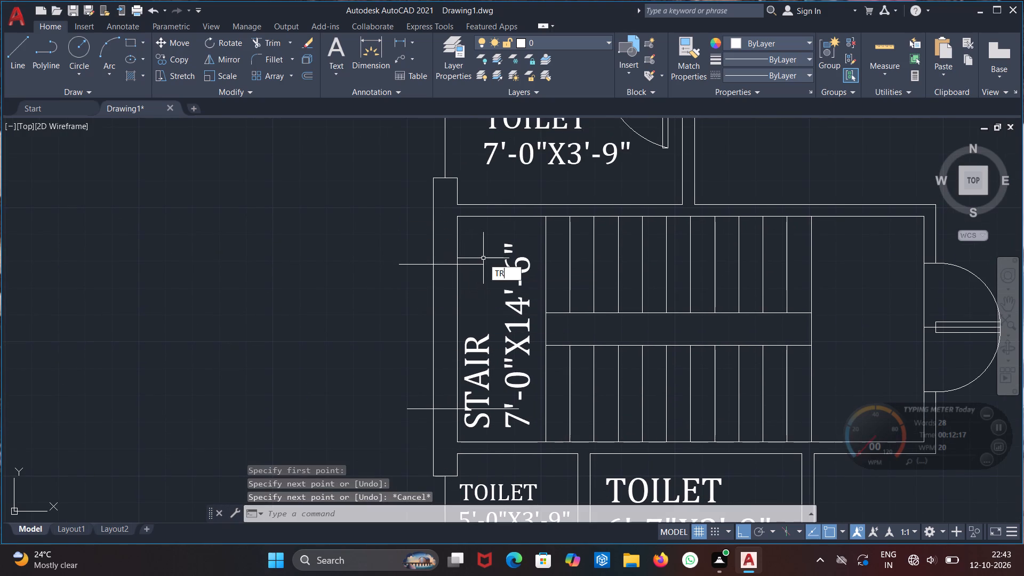
{"action": "key", "text": "Return"}
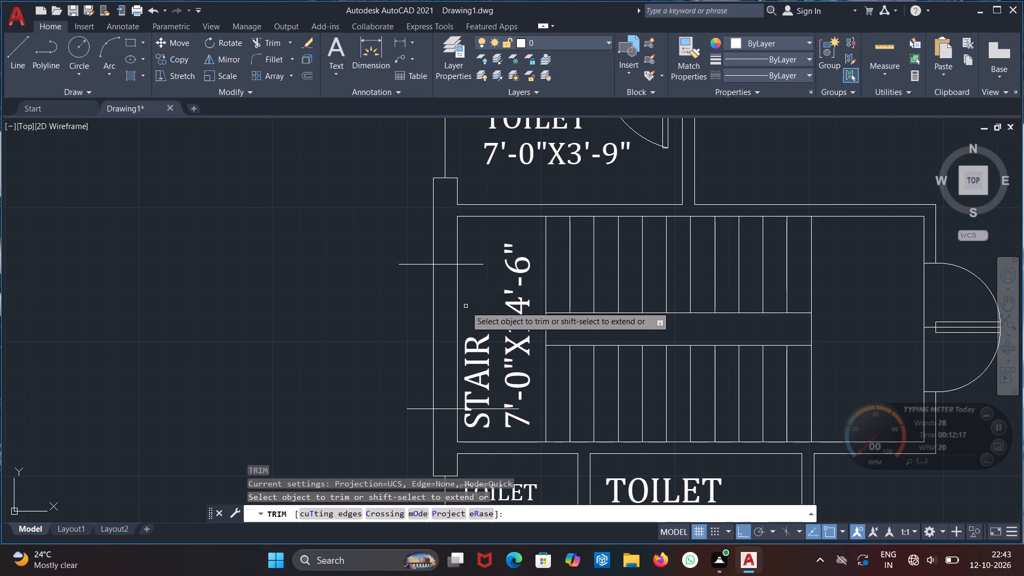
{"action": "left_click_drag", "start_coordinate": [465, 309], "coordinate": [454, 309]}
{"action": "left_click", "coordinate": [376, 318]}
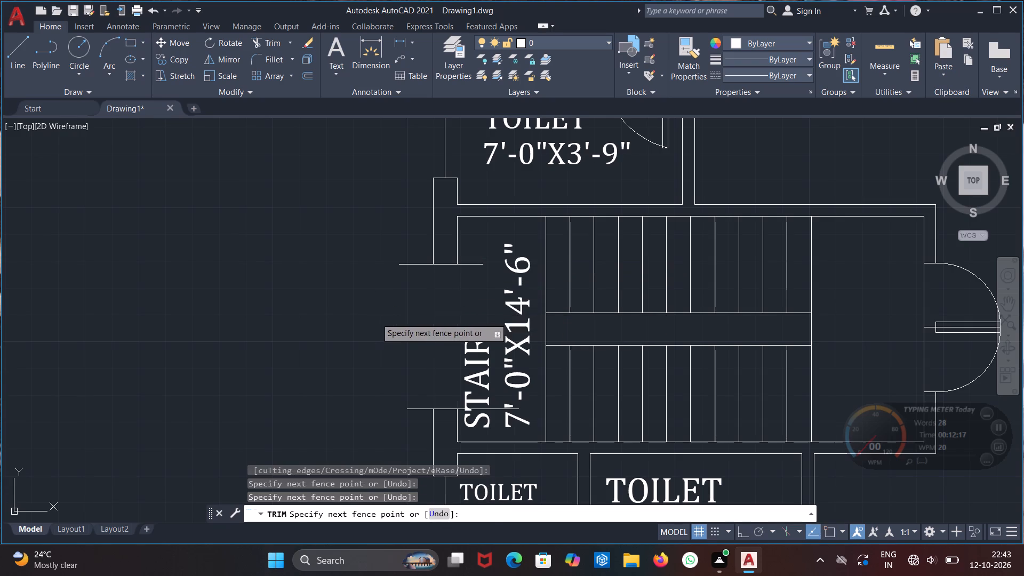
{"action": "left_click", "coordinate": [469, 264]}
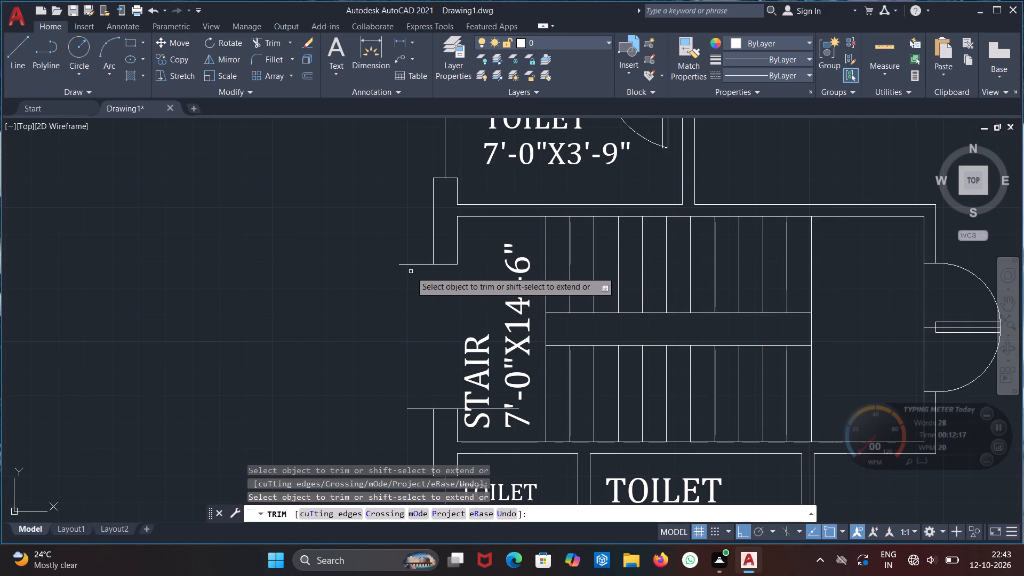
{"action": "left_click", "coordinate": [412, 264]}
{"action": "left_click", "coordinate": [419, 409]}
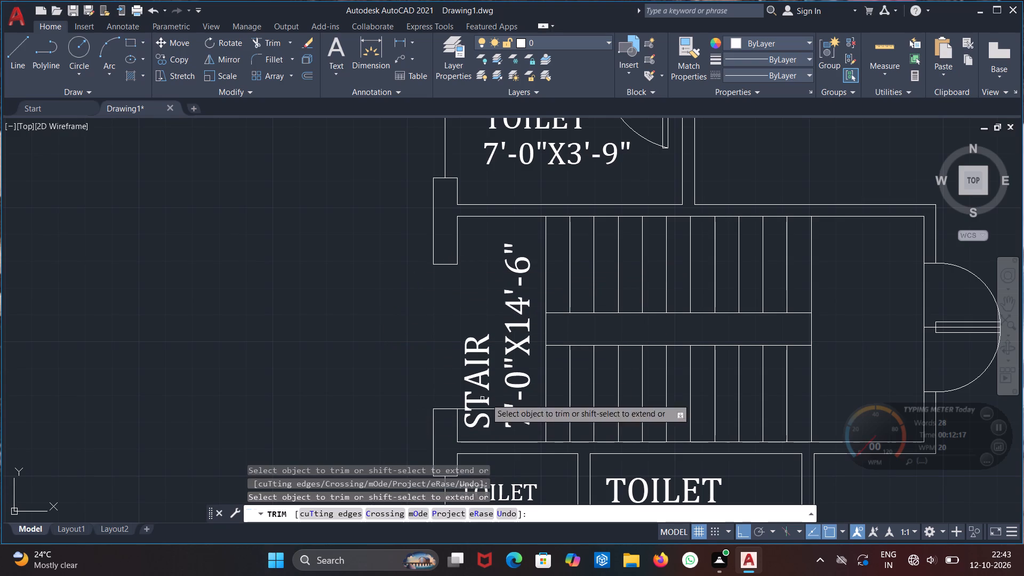
{"action": "left_click", "coordinate": [492, 410]}
{"action": "key", "text": "Escape"}
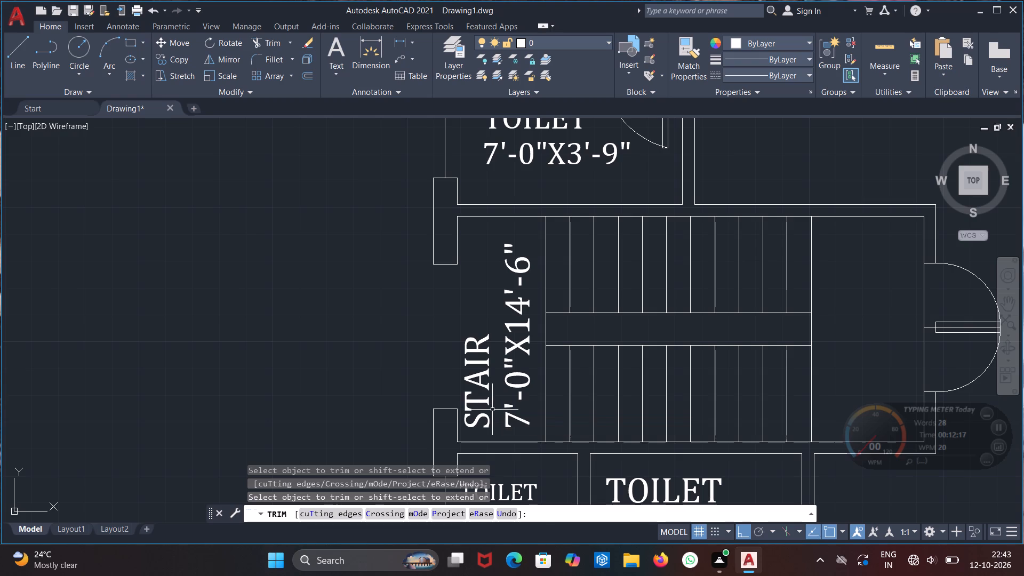
Draw a vertical line along the middle of the wall thickness to span the stair window opening between its two jambs.
{"action": "key", "text": "l"}
{"action": "key", "text": "Return"}
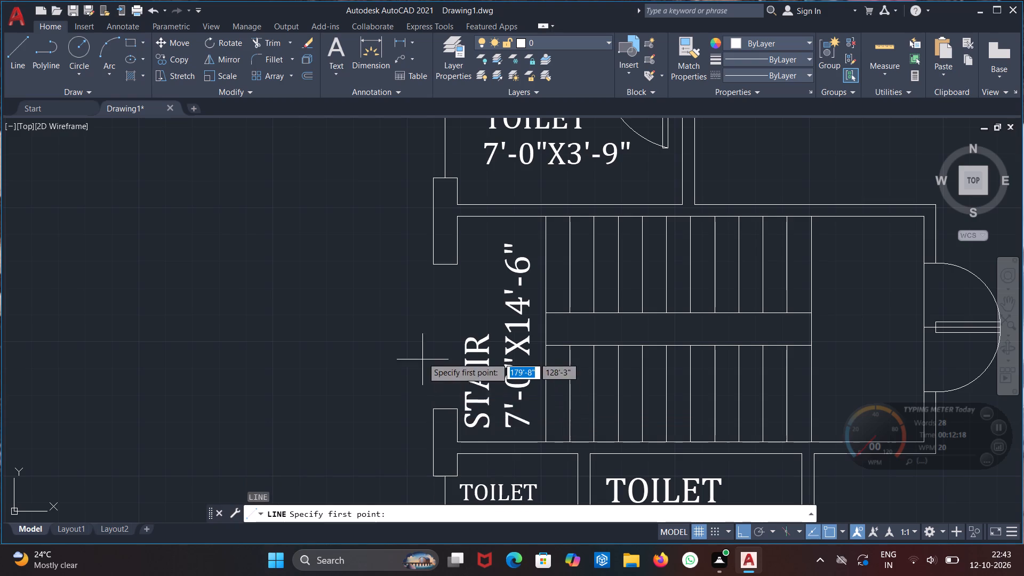
{"action": "left_click", "coordinate": [444, 266]}
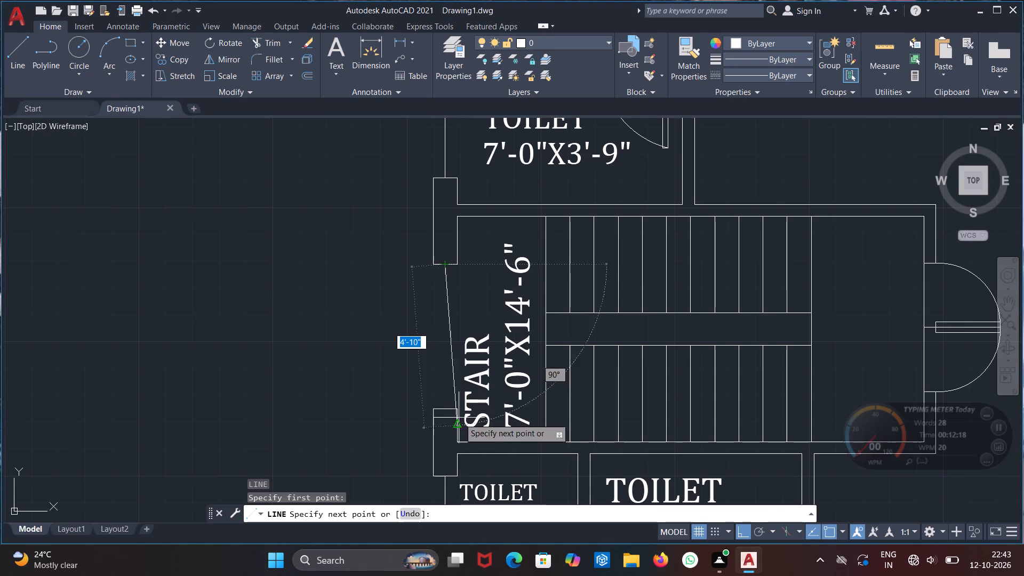
{"action": "left_click", "coordinate": [449, 412]}
{"action": "key", "text": "Escape"}
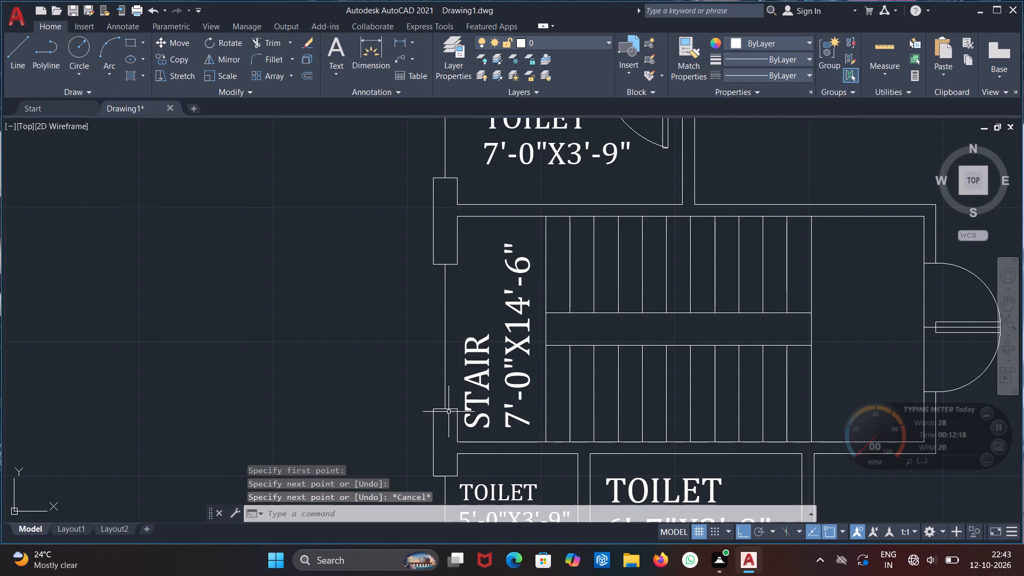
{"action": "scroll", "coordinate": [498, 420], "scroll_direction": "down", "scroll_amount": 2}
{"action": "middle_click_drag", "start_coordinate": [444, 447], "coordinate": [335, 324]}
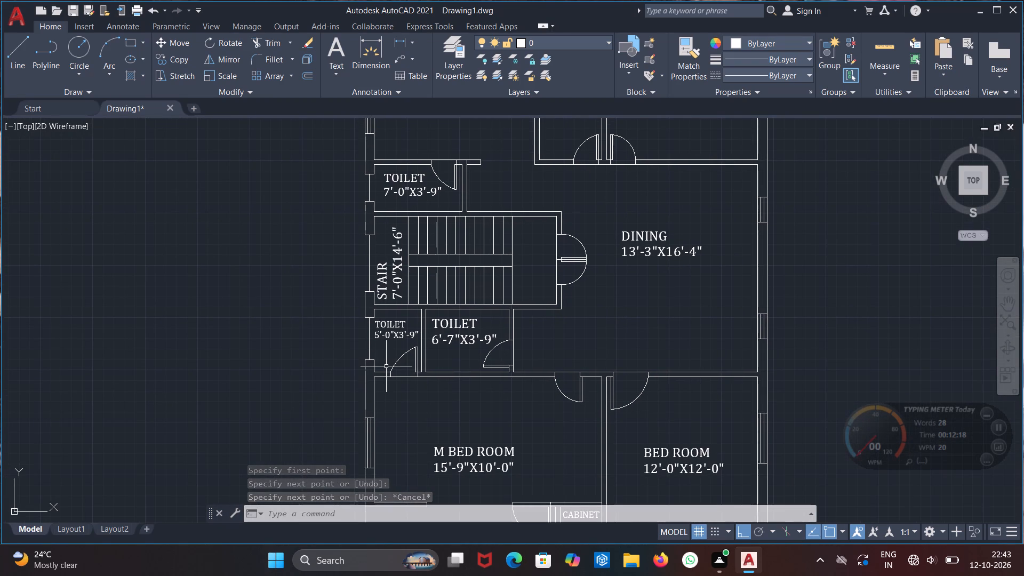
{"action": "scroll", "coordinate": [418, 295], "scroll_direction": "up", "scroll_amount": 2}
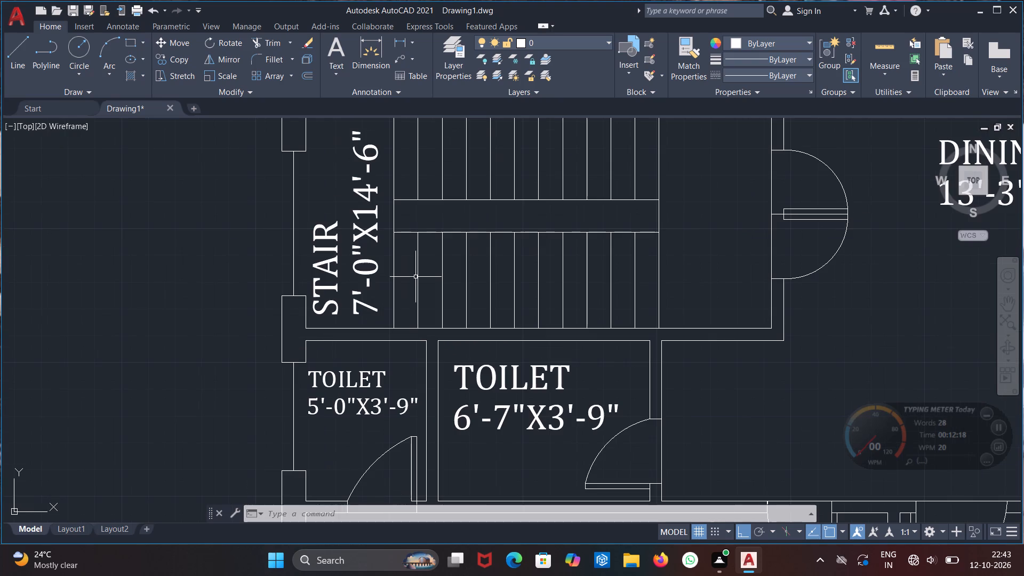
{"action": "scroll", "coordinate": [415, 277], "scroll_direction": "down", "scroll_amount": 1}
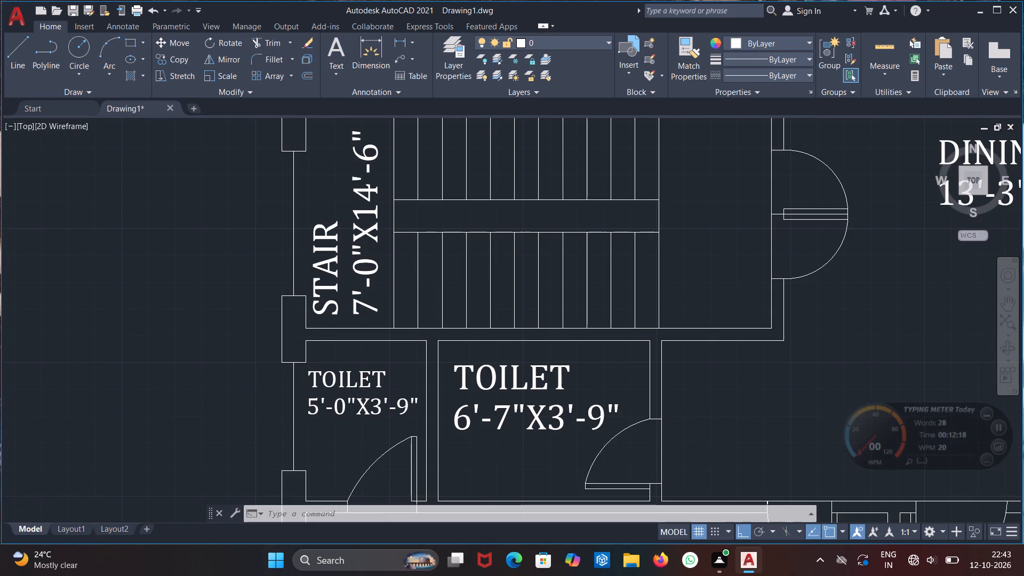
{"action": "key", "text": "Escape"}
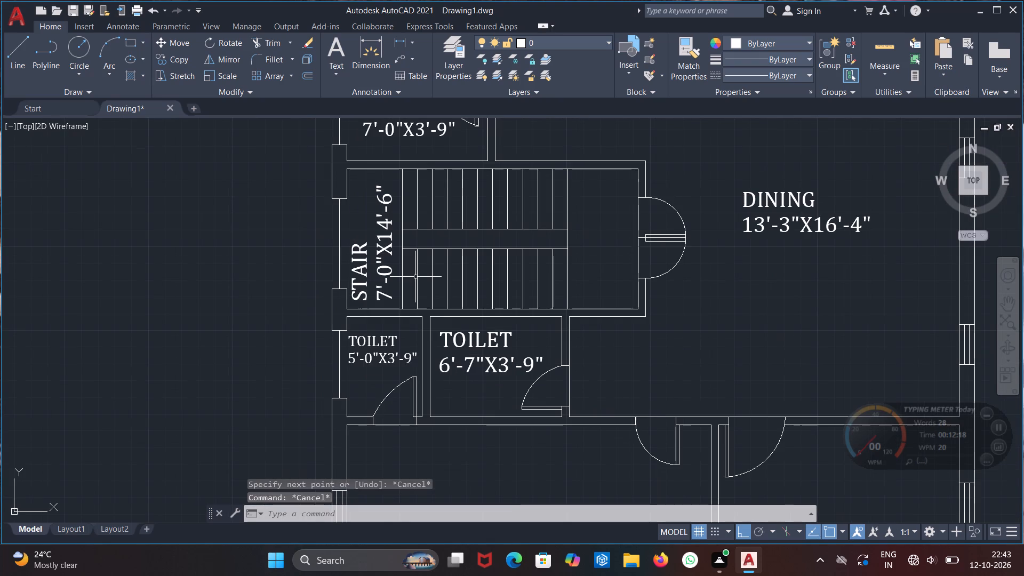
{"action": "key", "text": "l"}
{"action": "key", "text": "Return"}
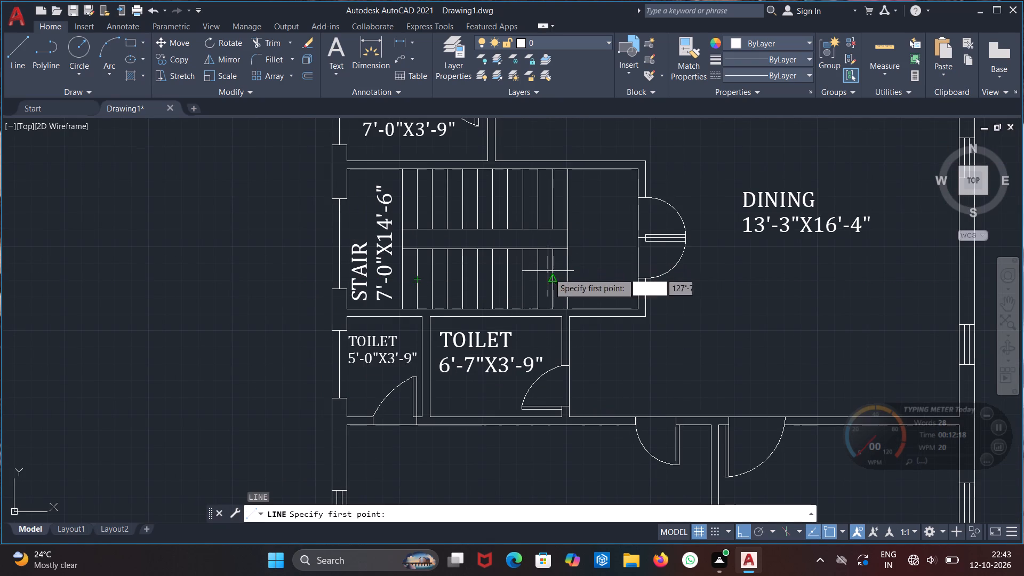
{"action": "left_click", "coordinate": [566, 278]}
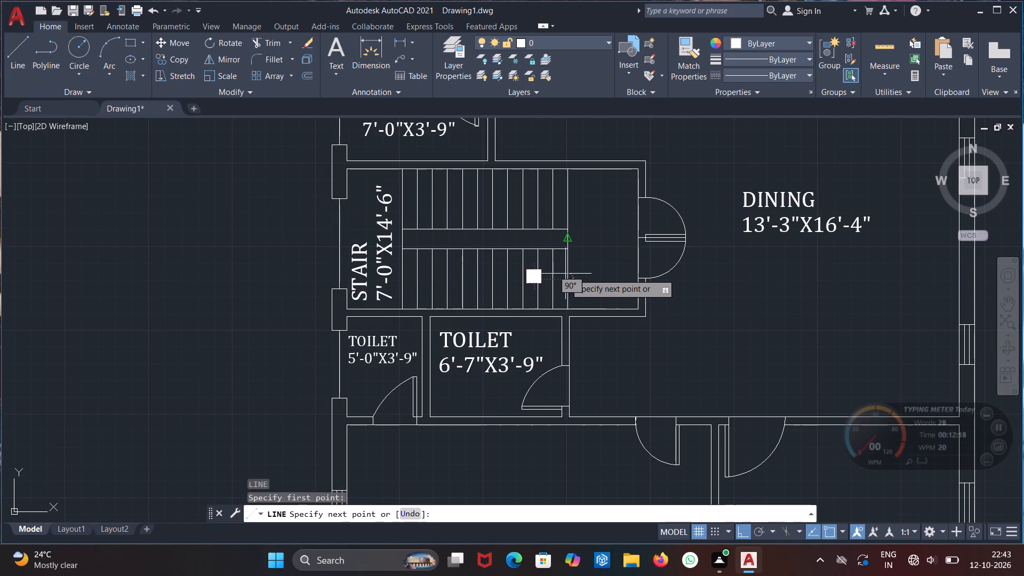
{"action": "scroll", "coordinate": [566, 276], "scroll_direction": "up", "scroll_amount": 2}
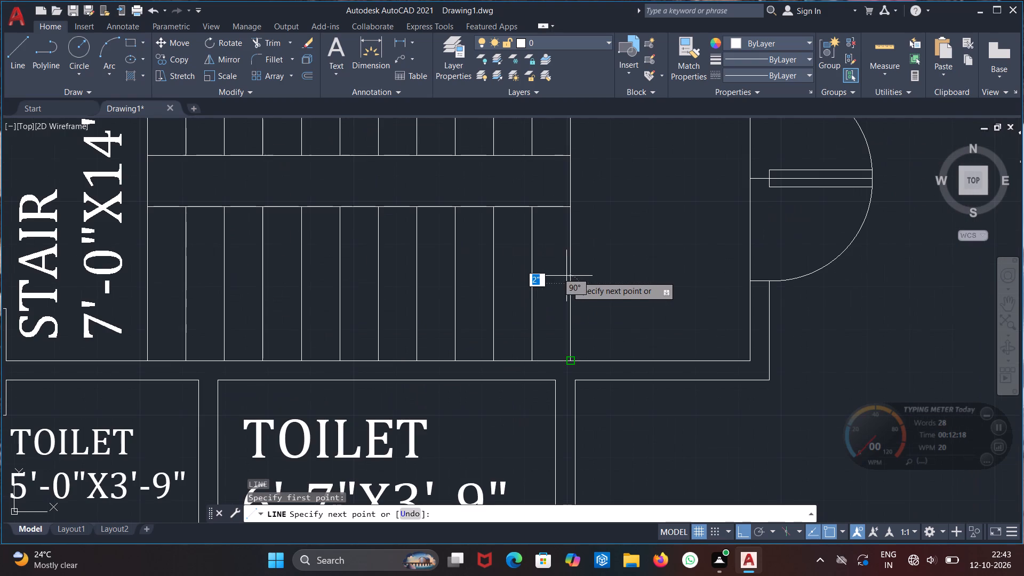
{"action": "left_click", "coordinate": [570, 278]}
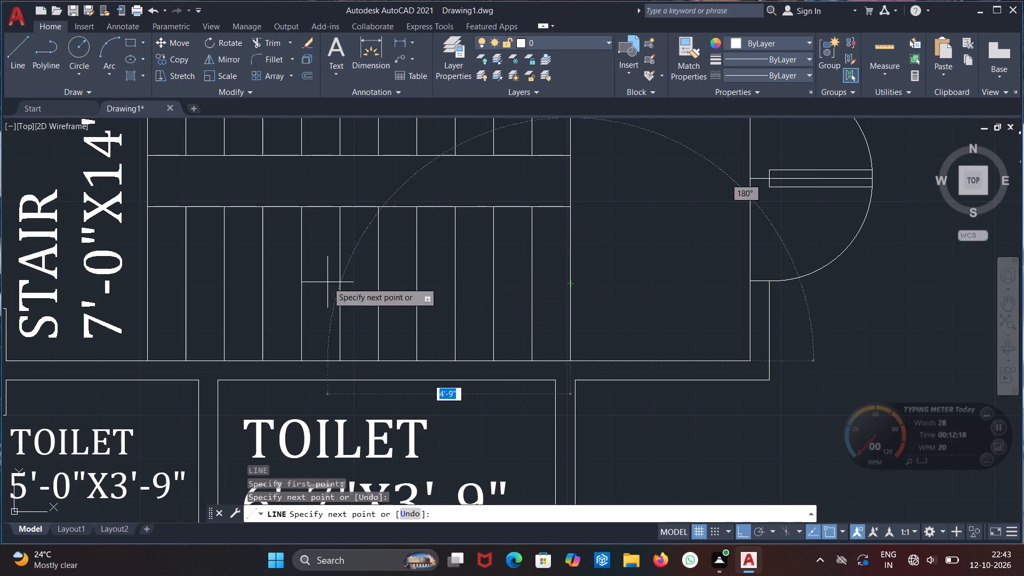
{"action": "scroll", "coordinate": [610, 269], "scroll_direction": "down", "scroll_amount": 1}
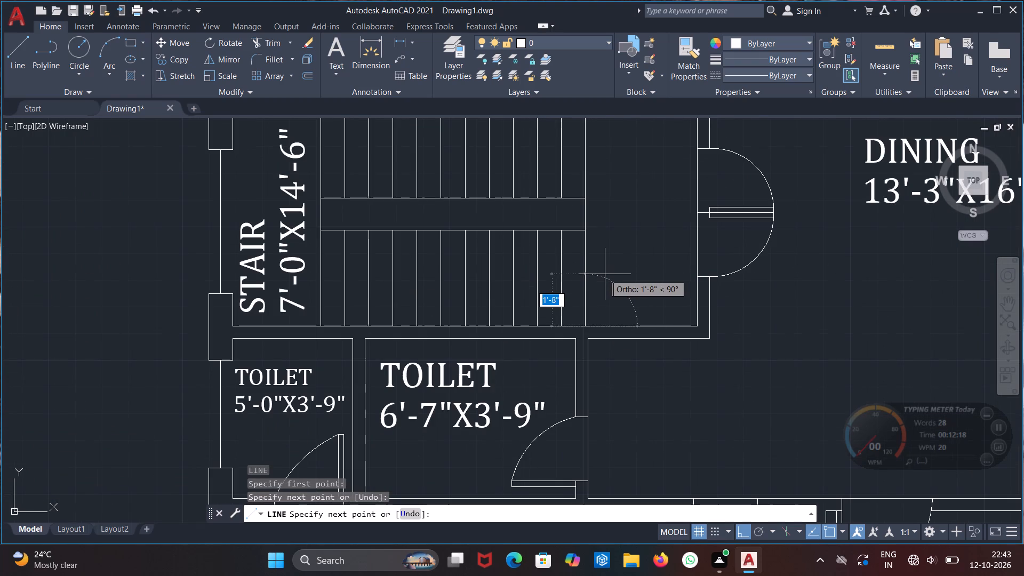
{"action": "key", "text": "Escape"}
Begin a line at the midpoint of the riser line closing the east end of the stair's south flight.
{"action": "key", "text": "l"}
{"action": "key", "text": "Return"}
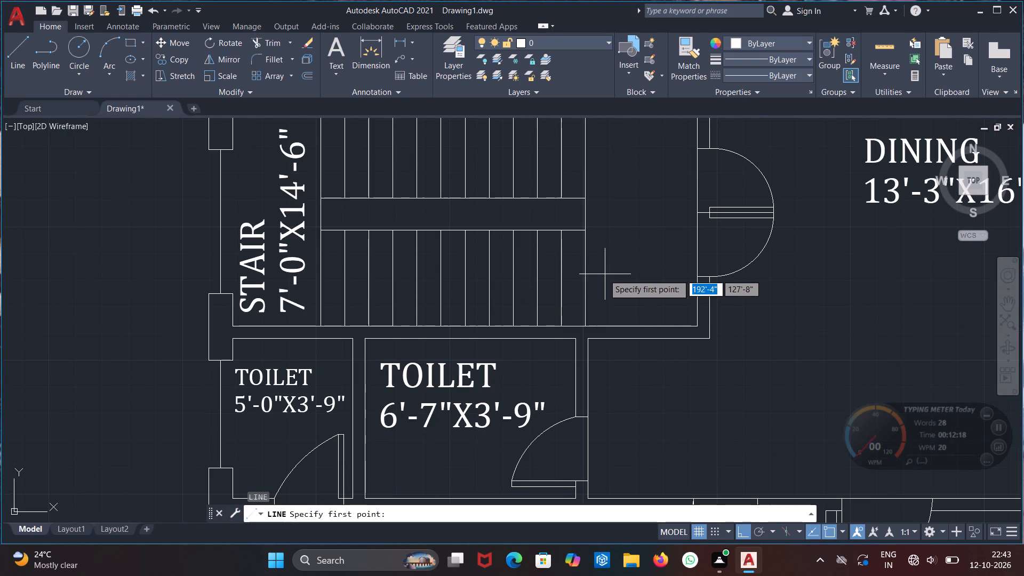
{"action": "left_click_drag", "start_coordinate": [583, 279], "coordinate": [553, 281]}
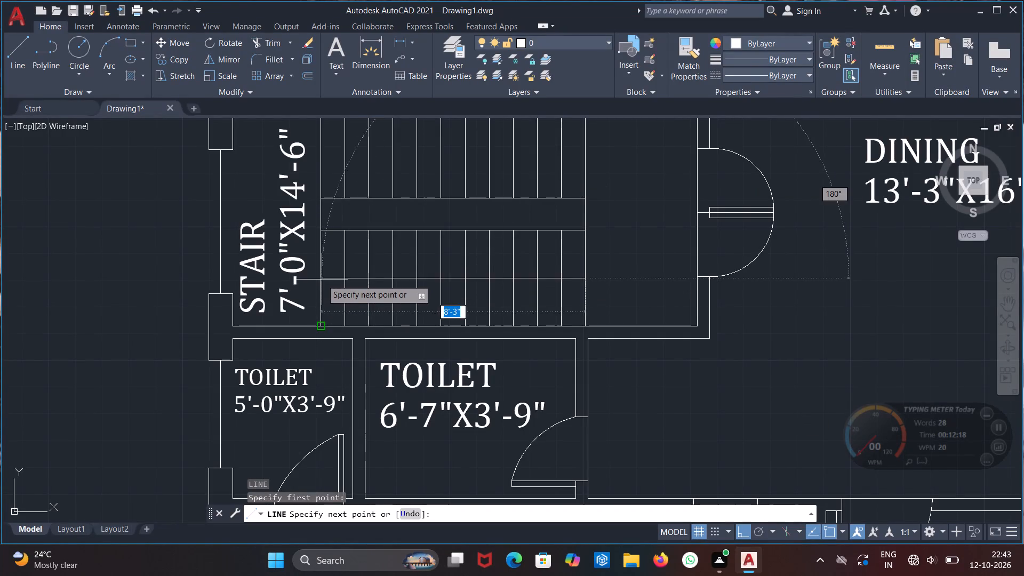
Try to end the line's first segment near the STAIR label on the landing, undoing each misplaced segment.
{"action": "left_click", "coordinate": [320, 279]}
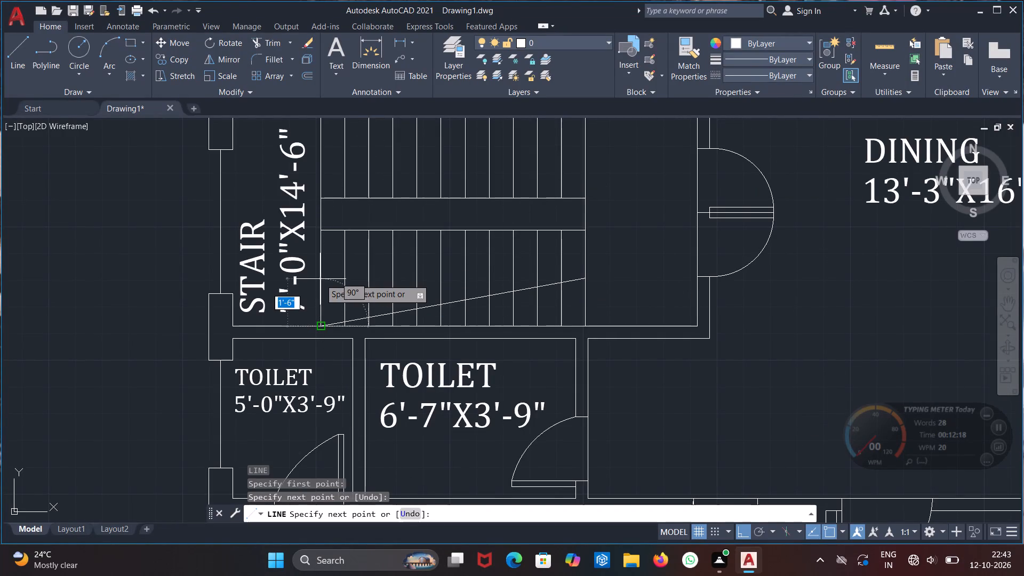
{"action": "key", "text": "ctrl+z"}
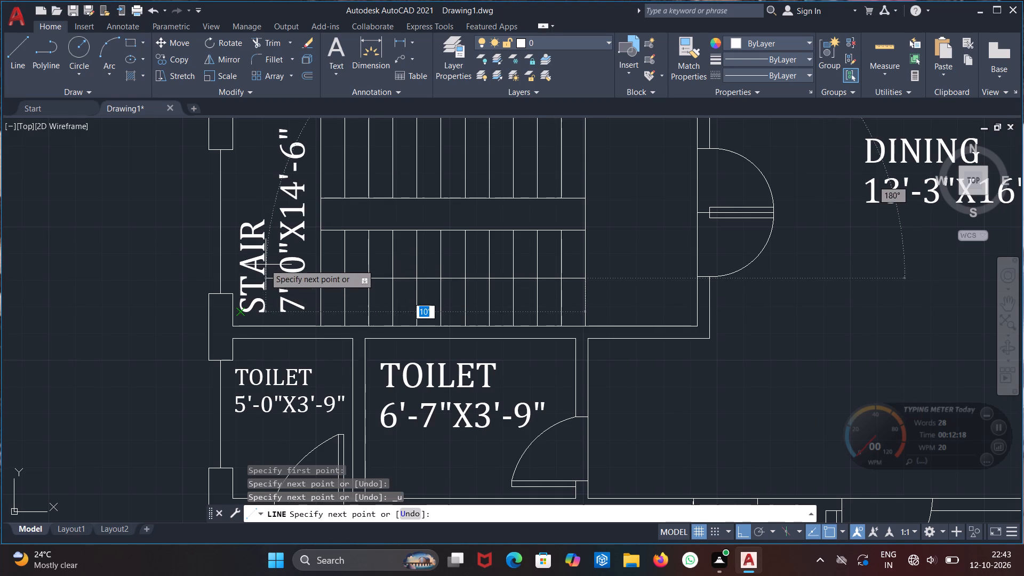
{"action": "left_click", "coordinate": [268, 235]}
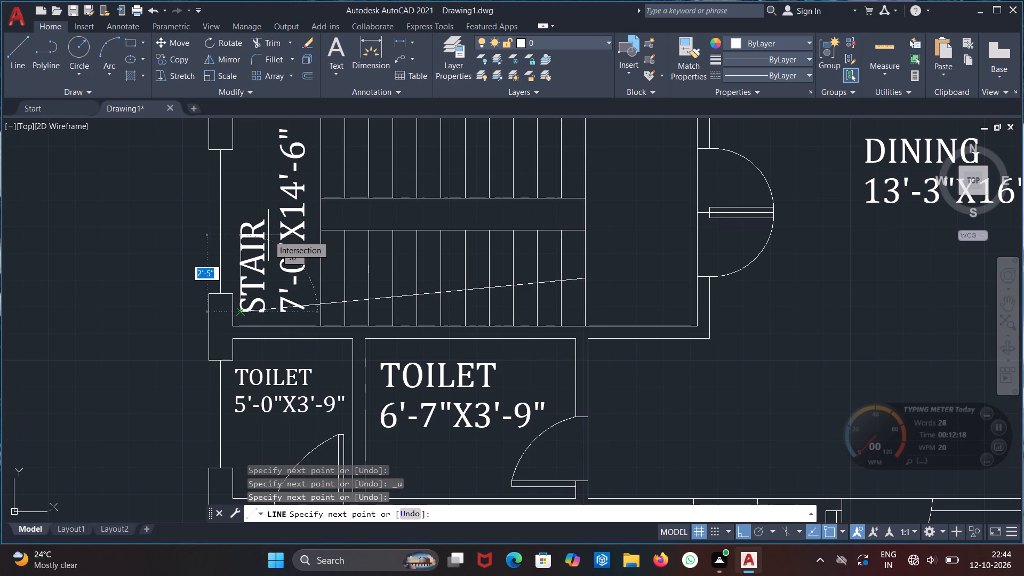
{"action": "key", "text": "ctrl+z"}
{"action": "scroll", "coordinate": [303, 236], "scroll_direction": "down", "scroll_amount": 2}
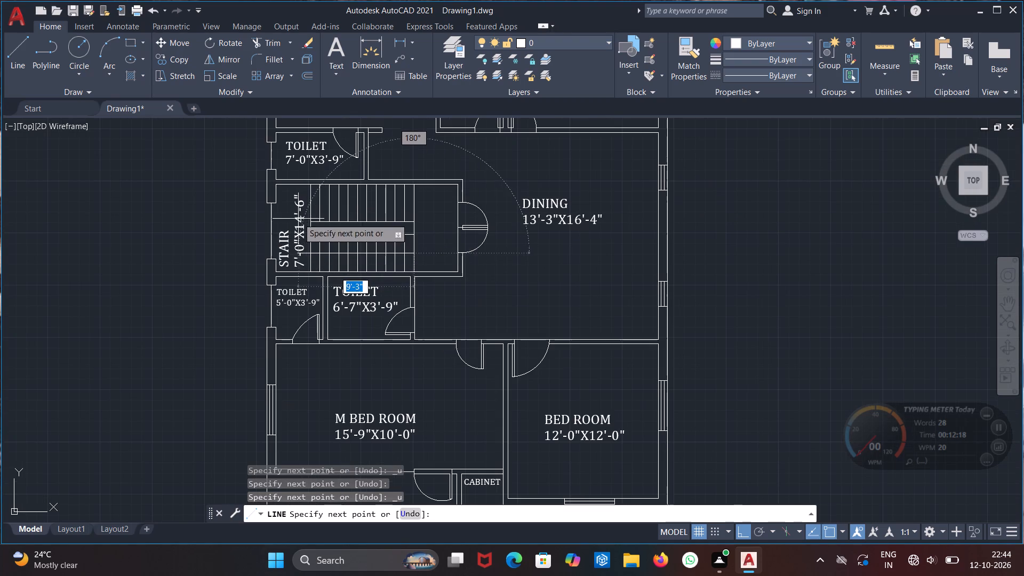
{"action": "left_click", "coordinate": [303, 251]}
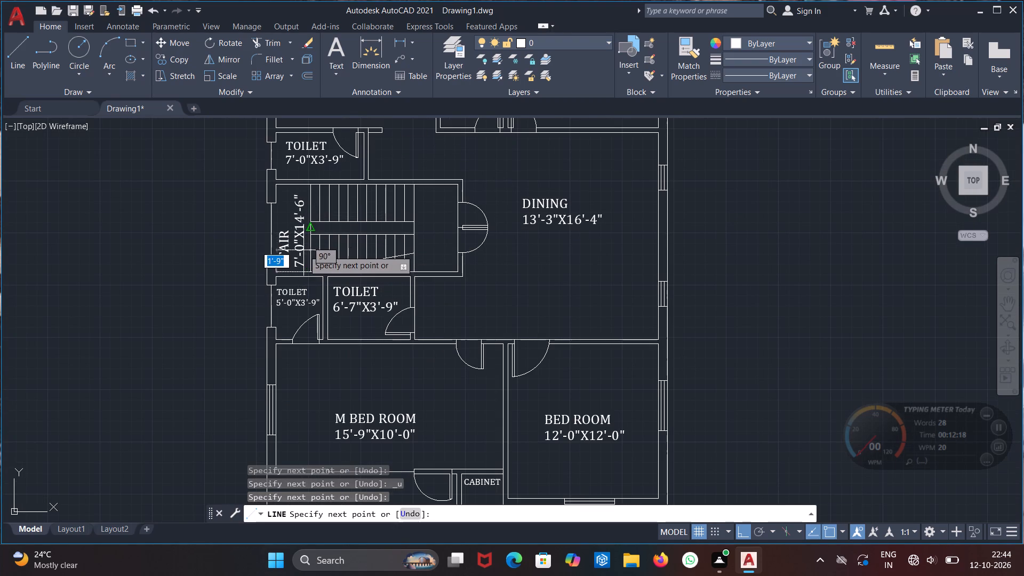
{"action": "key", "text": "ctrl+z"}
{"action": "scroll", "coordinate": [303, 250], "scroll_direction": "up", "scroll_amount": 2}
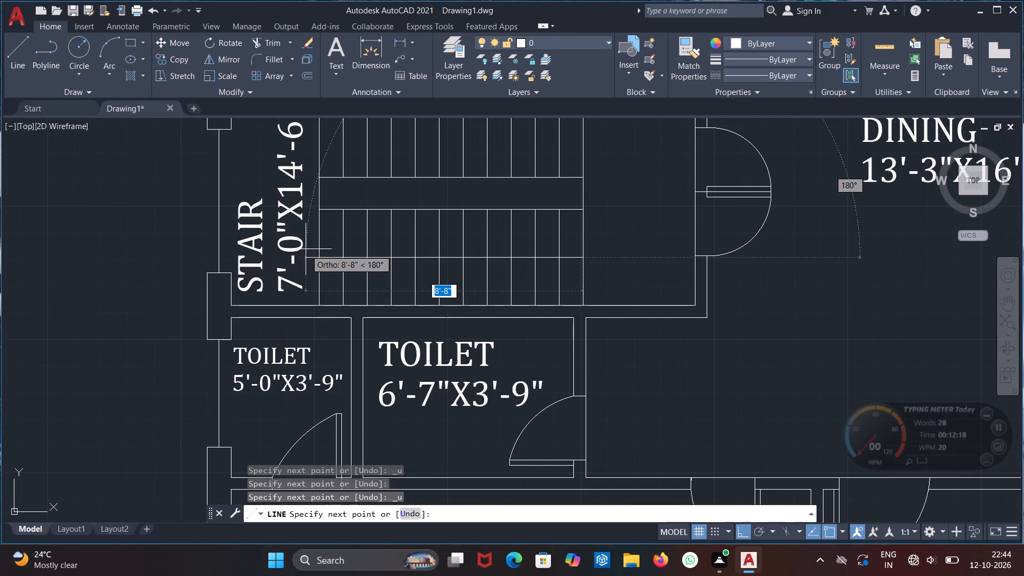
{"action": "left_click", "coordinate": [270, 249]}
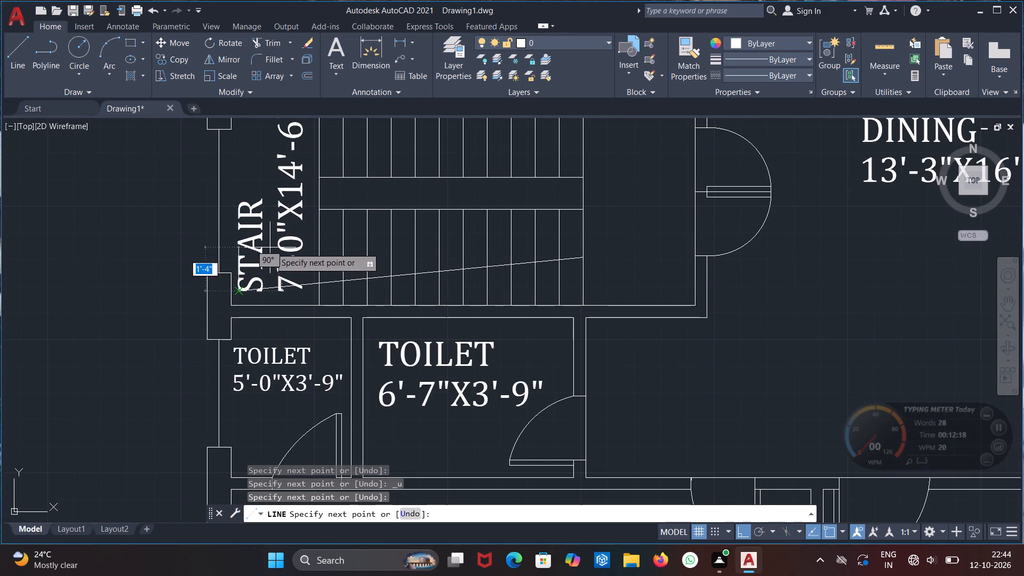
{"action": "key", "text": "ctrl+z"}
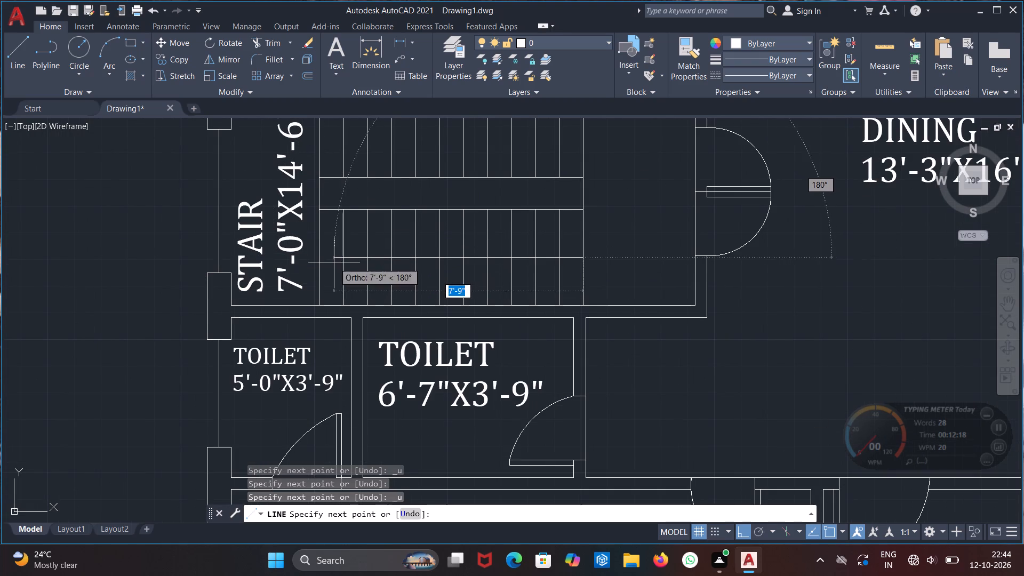
Continue the walking line west through the south flight onto the landing, north about 4'-1", and east along the north flight, ending mid-flight.
{"action": "left_click", "coordinate": [342, 261]}
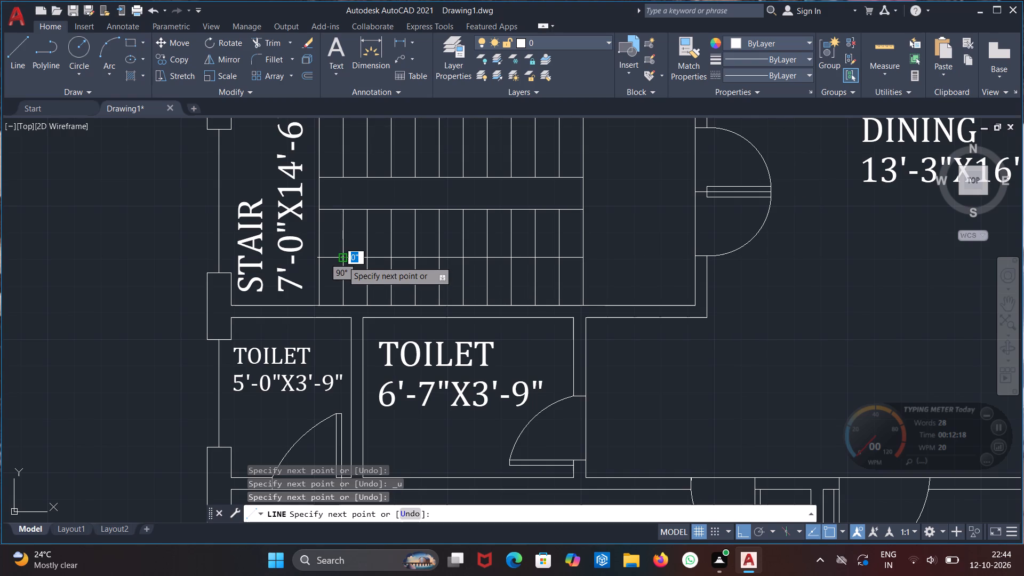
{"action": "left_click", "coordinate": [342, 257]}
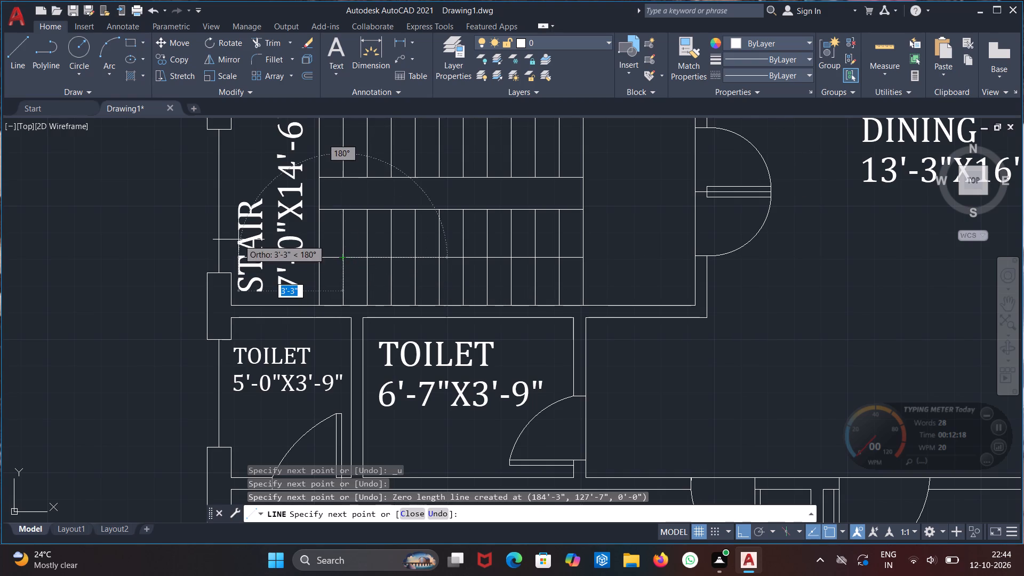
{"action": "middle_click_drag", "start_coordinate": [244, 233], "coordinate": [331, 267]}
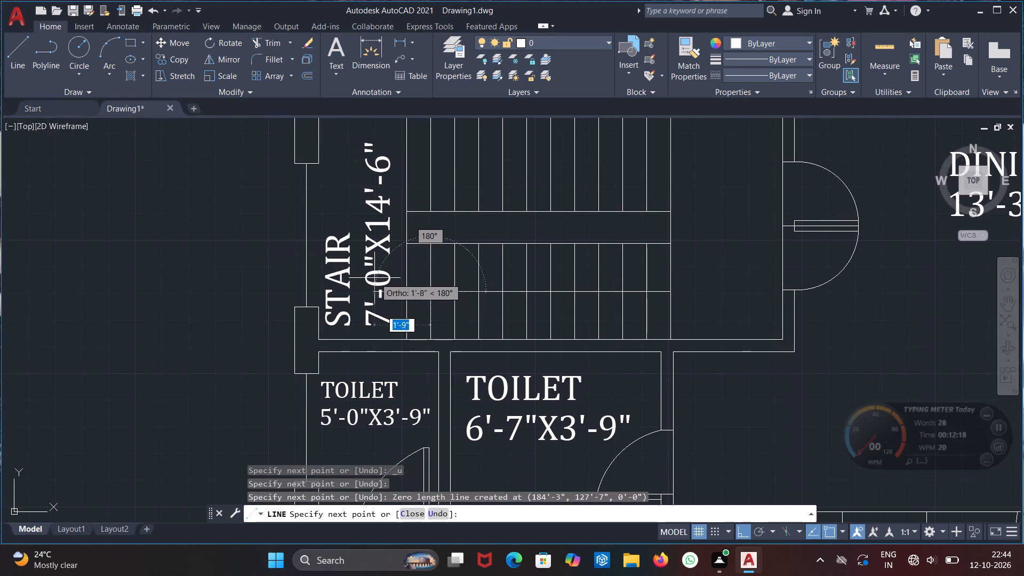
{"action": "left_click", "coordinate": [350, 265]}
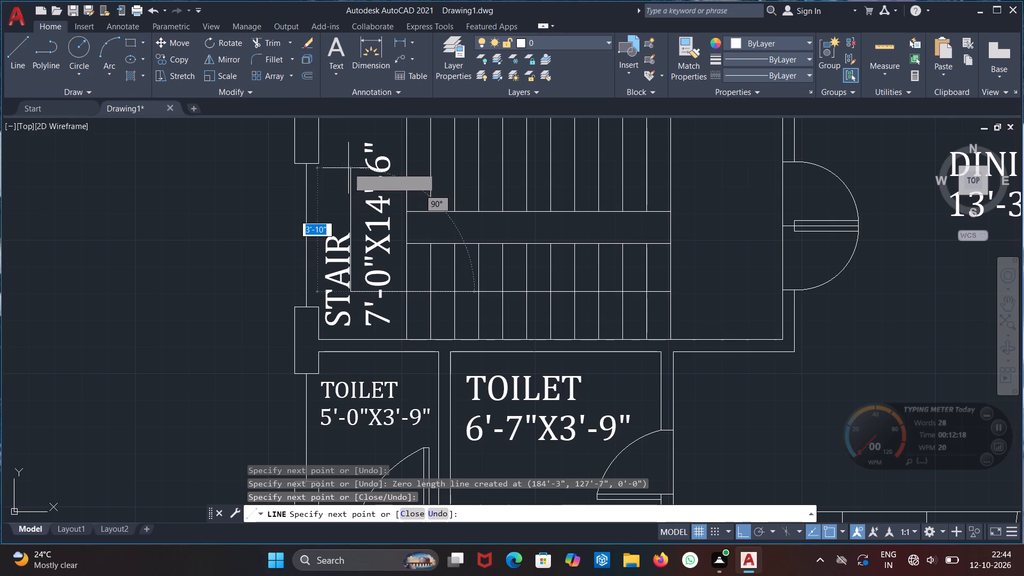
{"action": "middle_click_drag", "start_coordinate": [348, 166], "coordinate": [336, 254]}
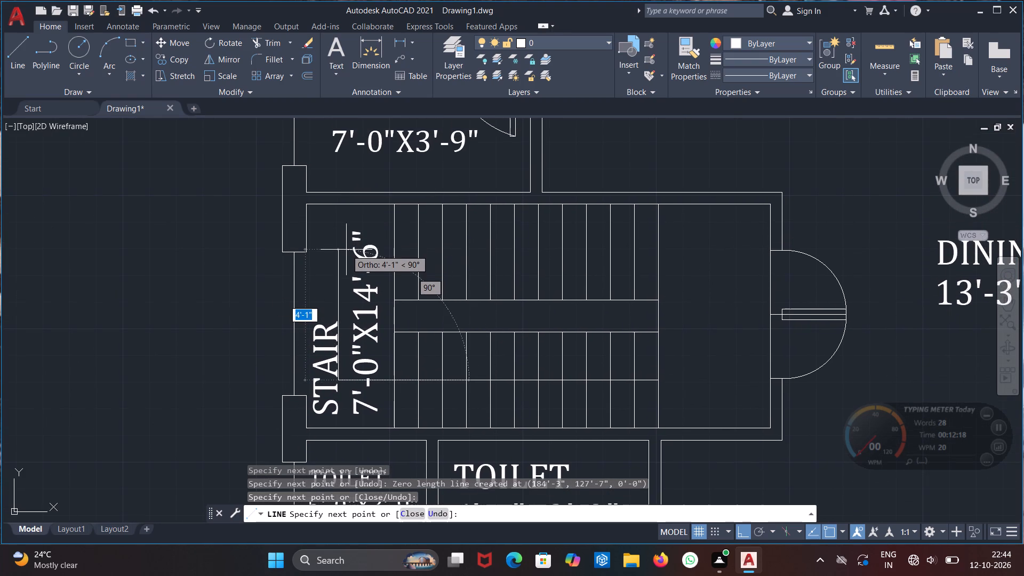
{"action": "left_click", "coordinate": [346, 250]}
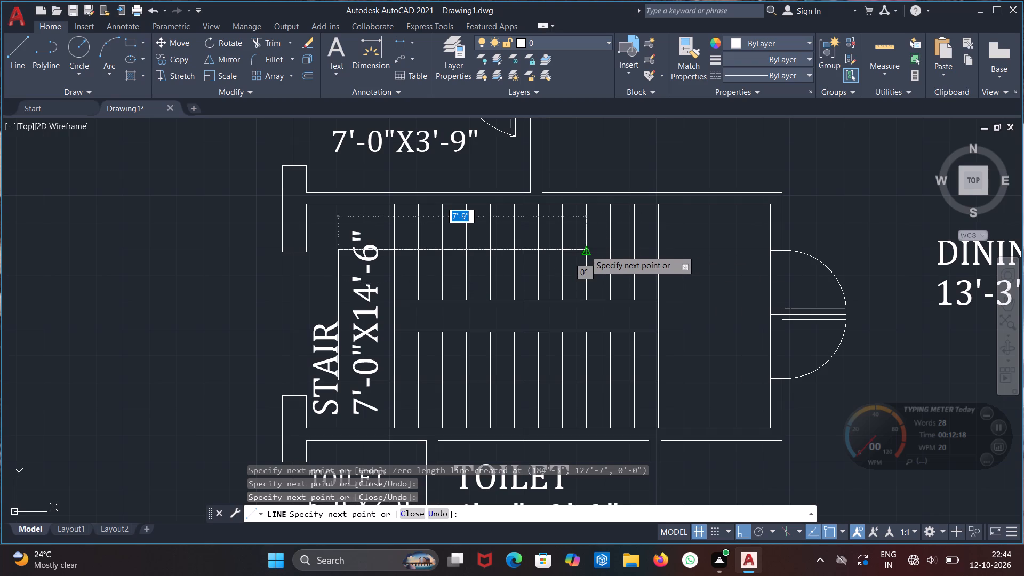
{"action": "left_click", "coordinate": [585, 250]}
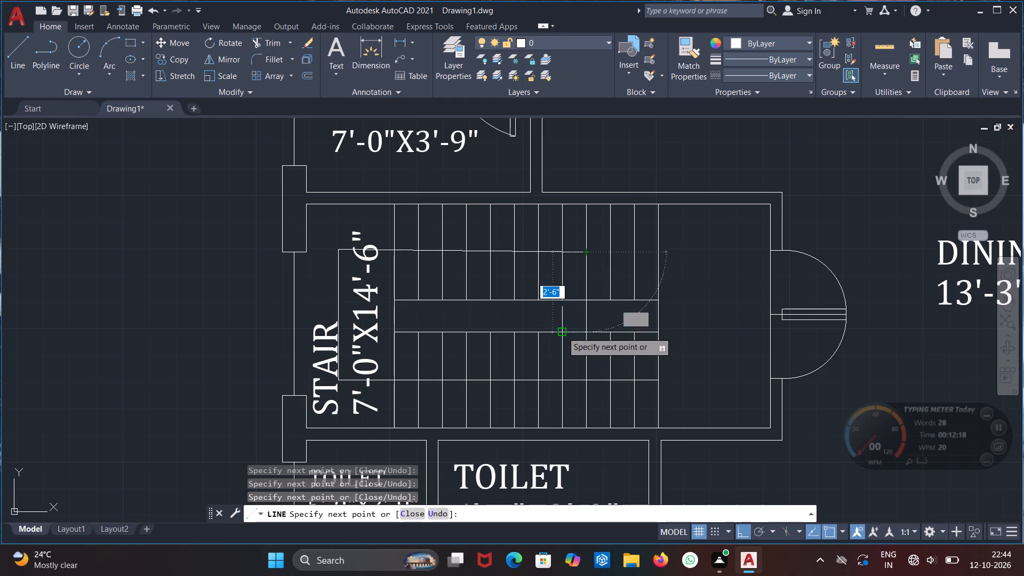
{"action": "scroll", "coordinate": [556, 323], "scroll_direction": "up", "scroll_amount": 2}
{"action": "scroll", "coordinate": [555, 319], "scroll_direction": "down", "scroll_amount": 1}
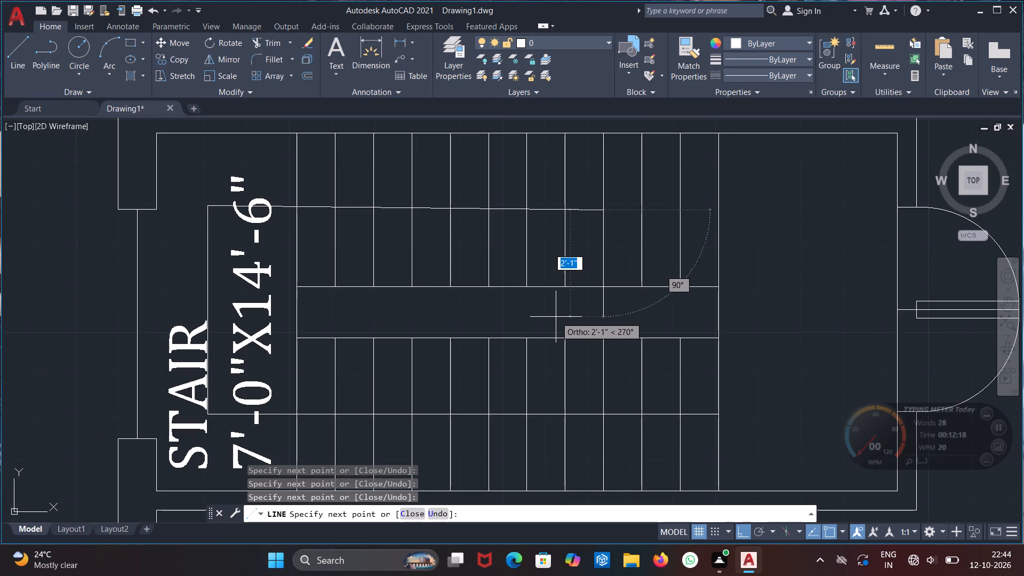
{"action": "key", "text": "ctrl+z"}
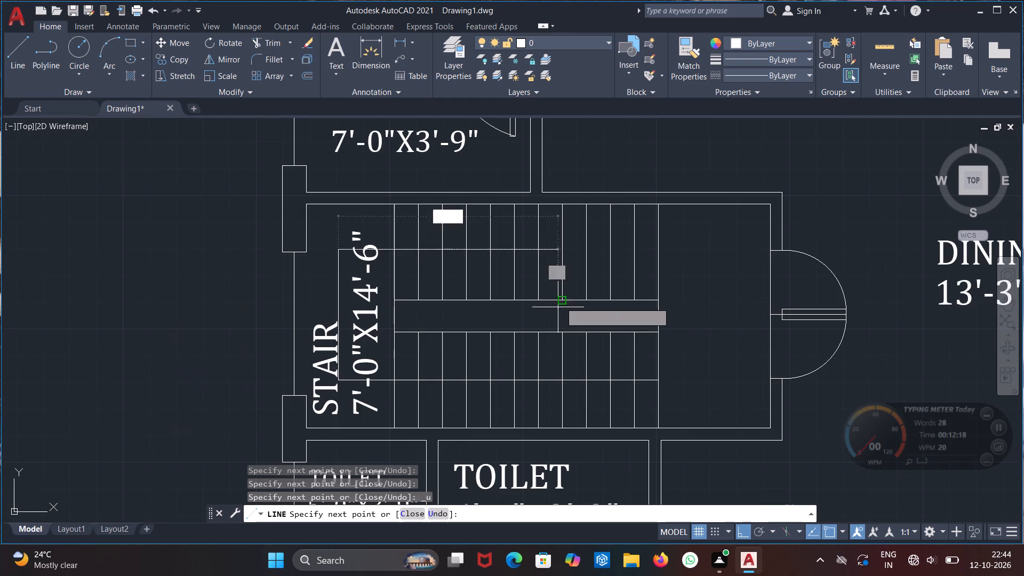
{"action": "left_click", "coordinate": [575, 269]}
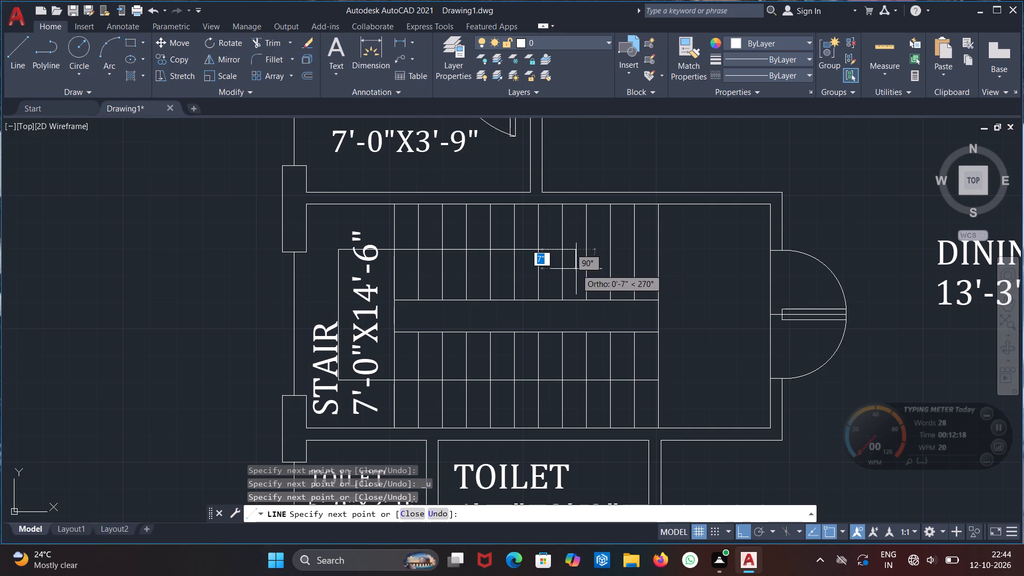
{"action": "key", "text": "Escape"}
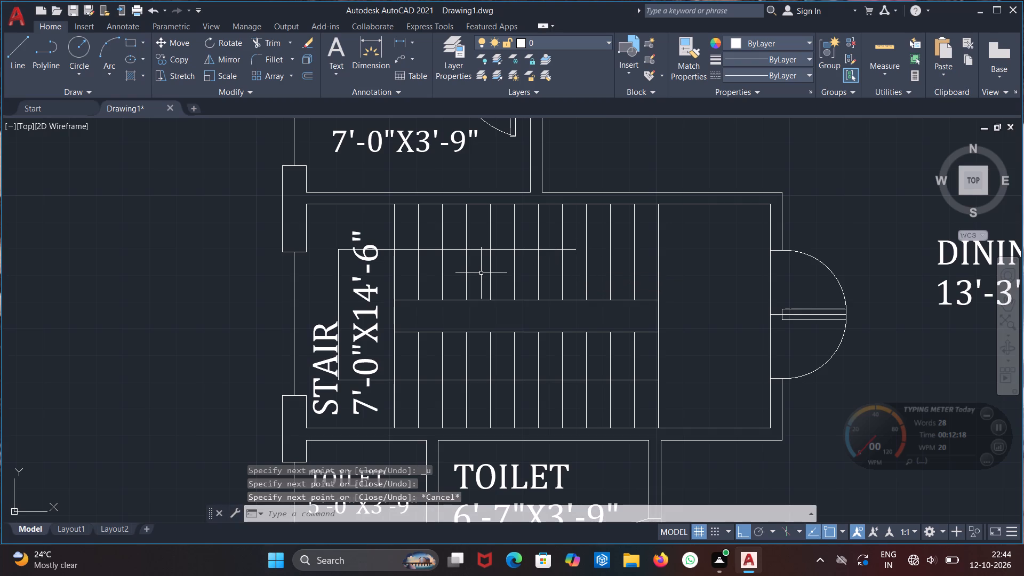
{"action": "key", "text": "Escape"}
With Ortho off, draw a 5" diagonal line back to the northwest from the walking line's end as the first arrowhead stroke.
{"action": "key", "text": "l"}
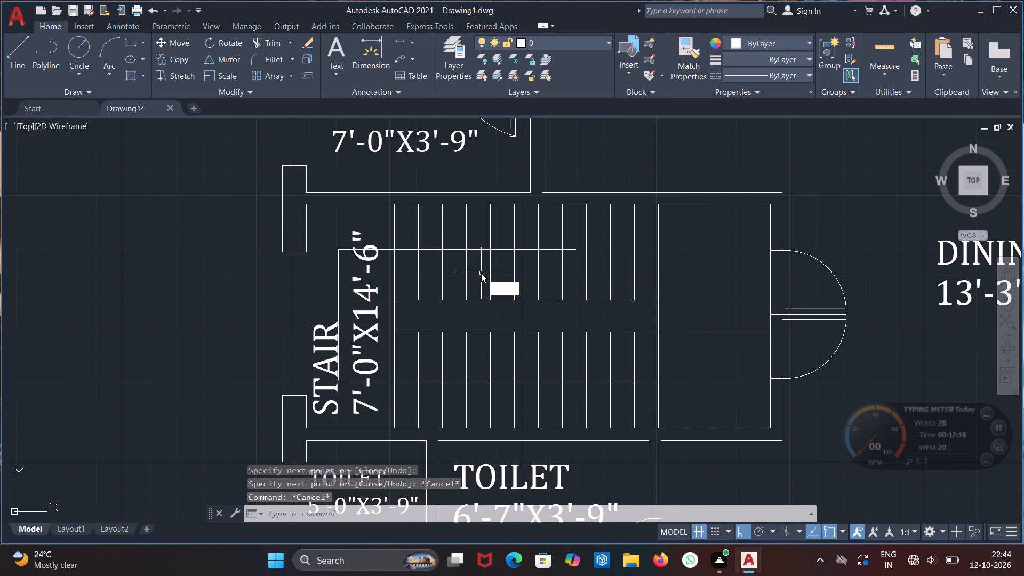
{"action": "key", "text": "Return"}
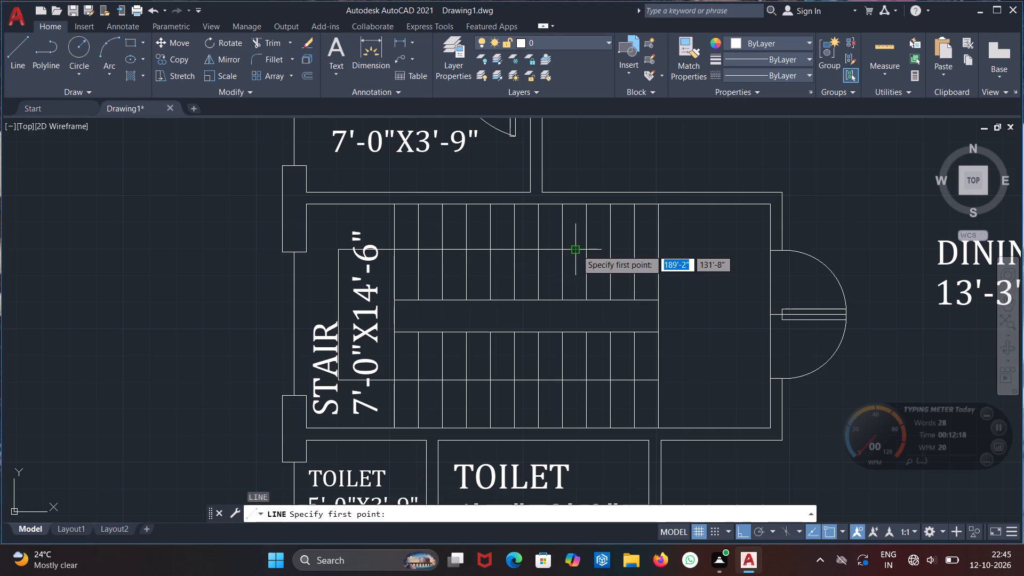
{"action": "left_click", "coordinate": [577, 249]}
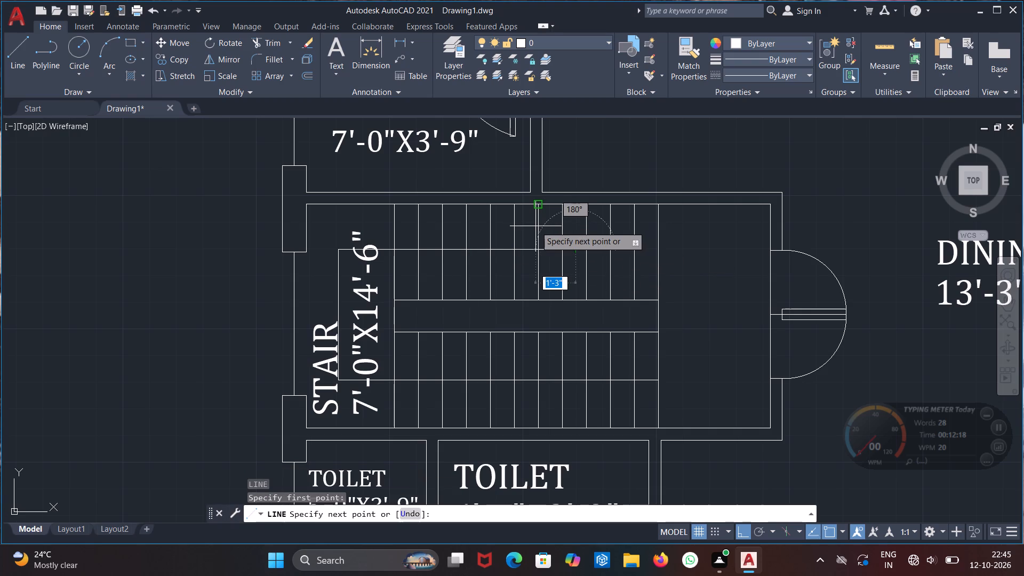
{"action": "key", "text": "F8"}
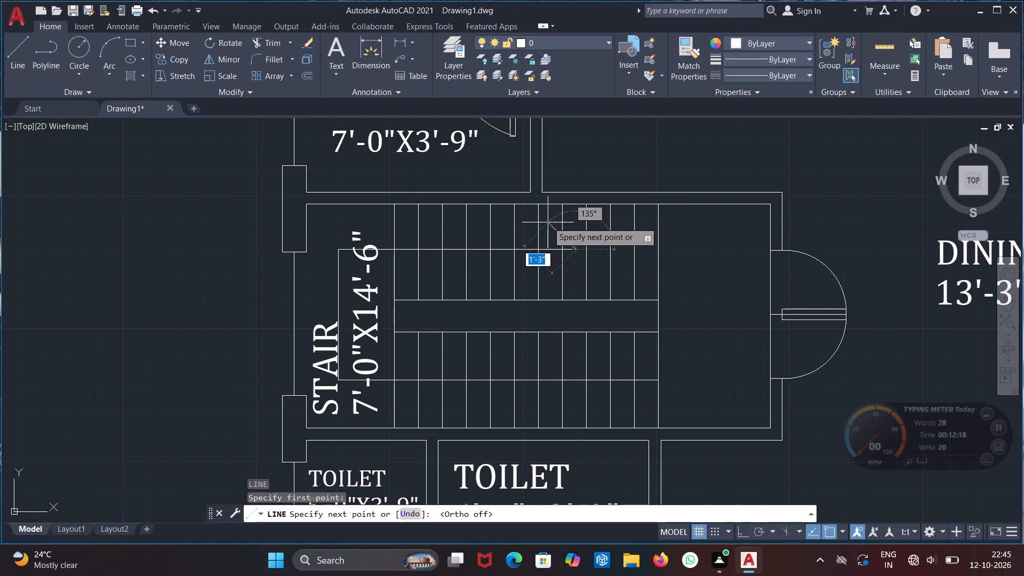
{"action": "type", "text": "5\""}
{"action": "key", "text": "Return"}
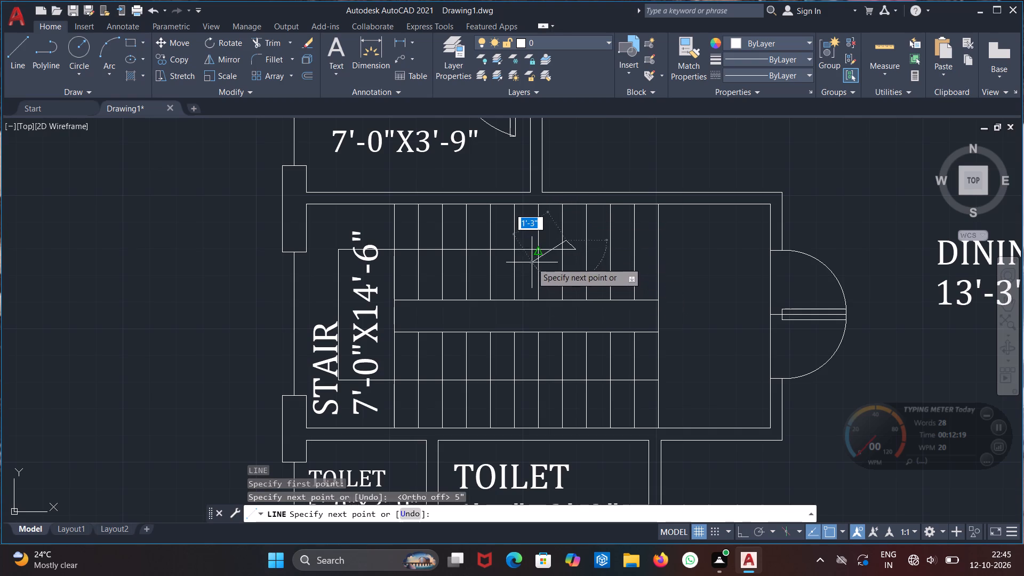
{"action": "key", "text": "Escape"}
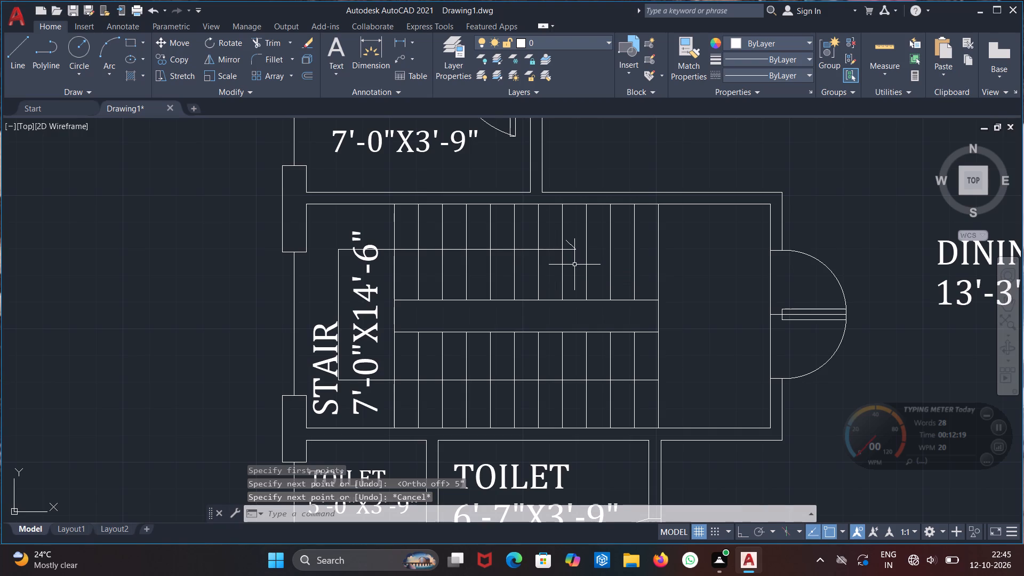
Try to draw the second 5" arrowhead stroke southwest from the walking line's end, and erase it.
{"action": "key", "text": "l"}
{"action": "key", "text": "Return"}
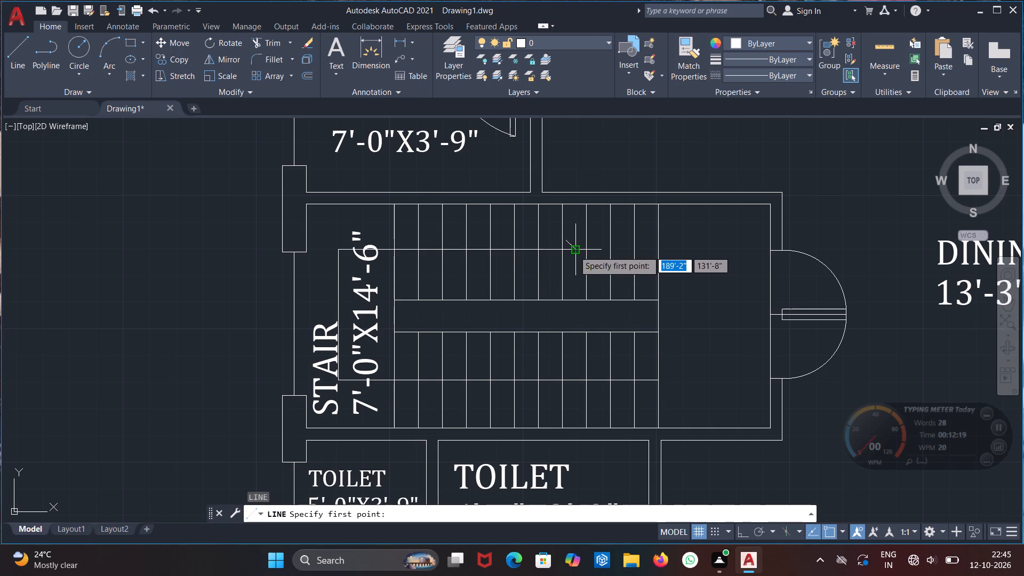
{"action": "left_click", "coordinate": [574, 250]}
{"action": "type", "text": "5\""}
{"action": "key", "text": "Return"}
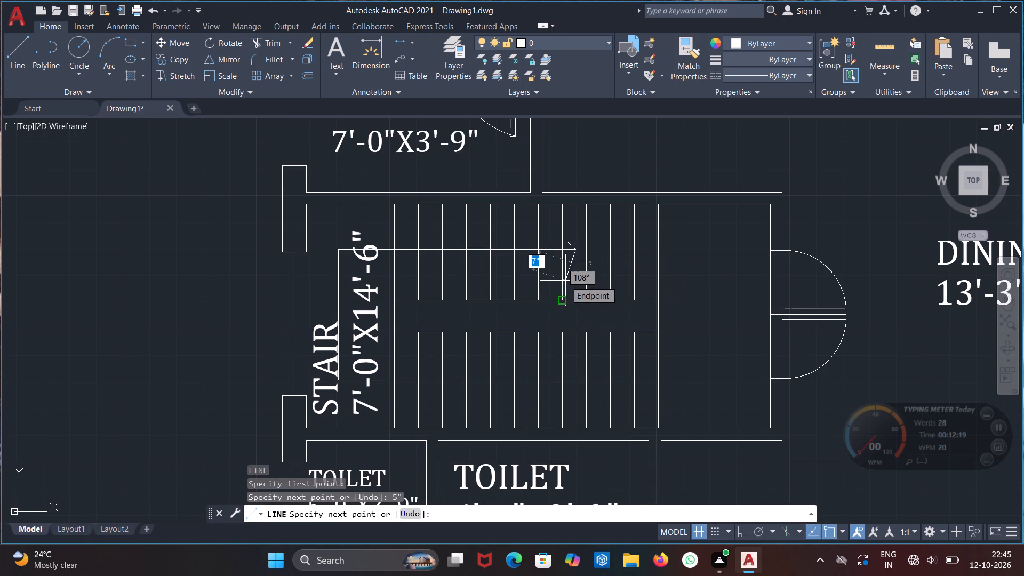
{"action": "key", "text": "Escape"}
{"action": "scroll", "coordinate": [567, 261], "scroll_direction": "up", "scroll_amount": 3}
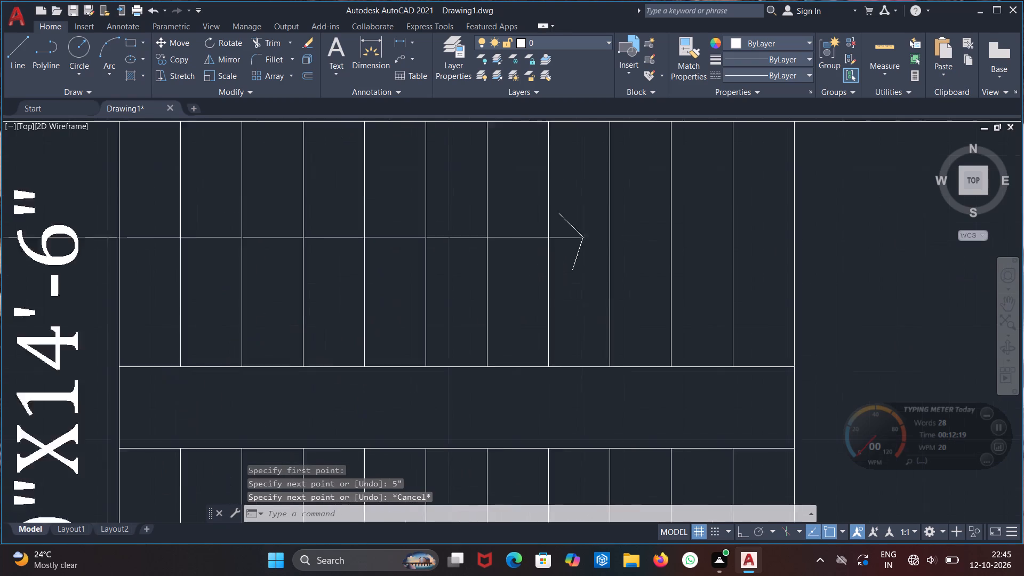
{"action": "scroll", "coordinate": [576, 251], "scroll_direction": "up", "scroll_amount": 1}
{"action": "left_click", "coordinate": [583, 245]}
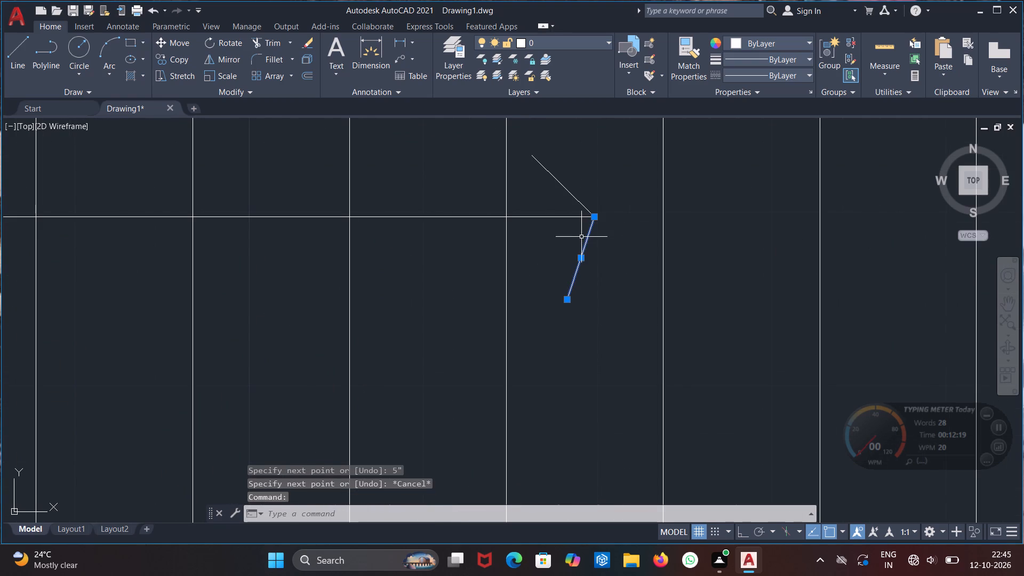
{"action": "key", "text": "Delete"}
Draw a 5" diagonal line back to the southwest from the walking line's end as the second arrowhead stroke.
{"action": "key", "text": "l"}
{"action": "key", "text": "Return"}
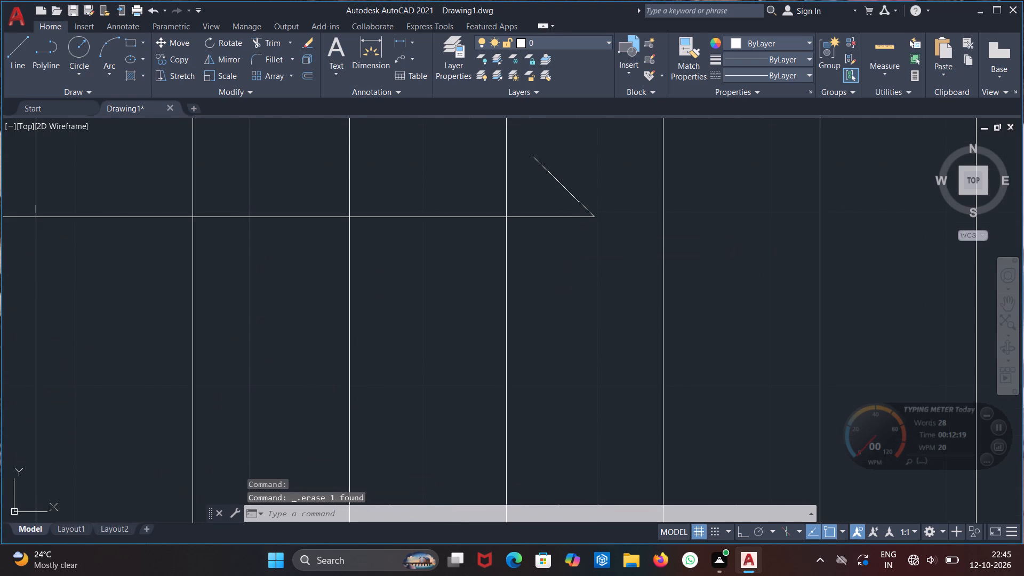
{"action": "left_click", "coordinate": [592, 219]}
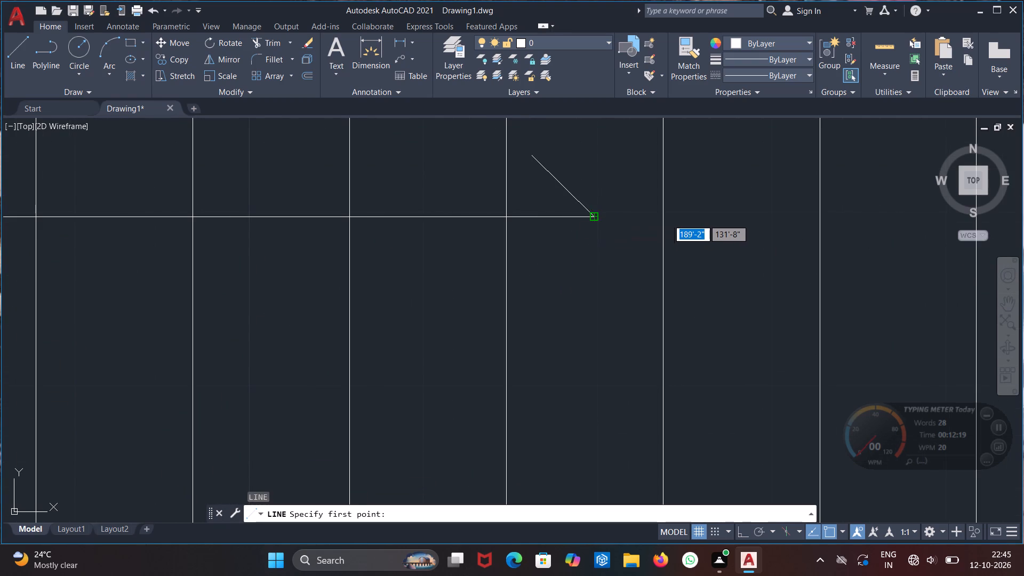
{"action": "type", "text": "5\""}
{"action": "key", "text": "Return"}
{"action": "key", "text": "Escape"}
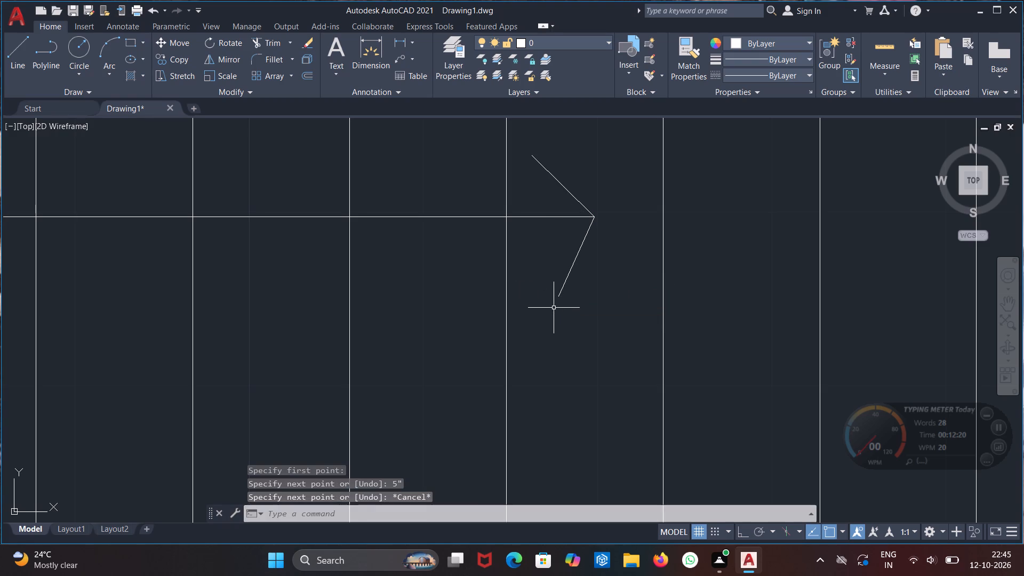
{"action": "scroll", "coordinate": [548, 351], "scroll_direction": "down", "scroll_amount": 4}
{"action": "middle_click_drag", "start_coordinate": [517, 427], "coordinate": [477, 246]}
{"action": "scroll", "coordinate": [480, 339], "scroll_direction": "down", "scroll_amount": 1}
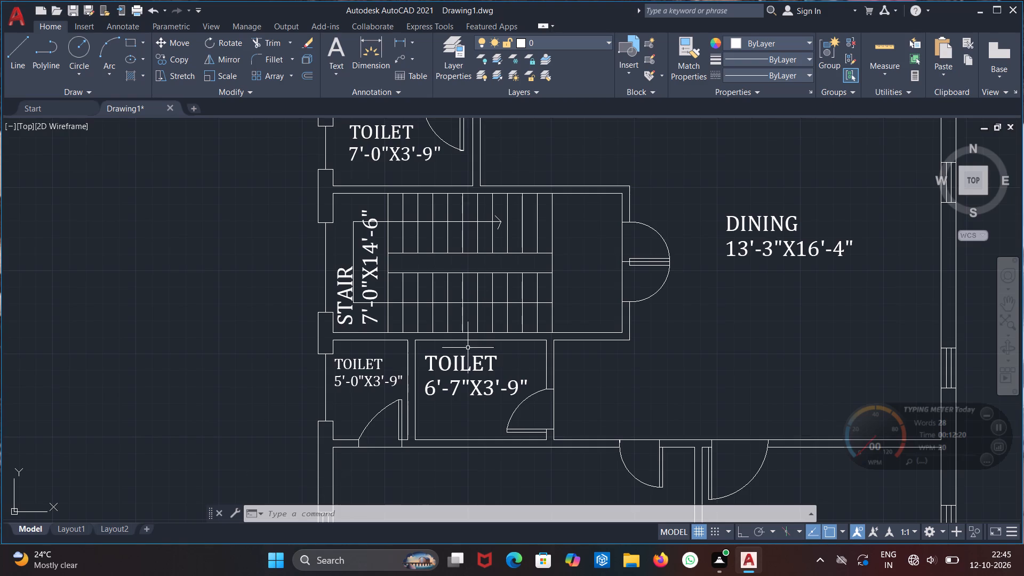
Dimension the stair's east landing from the last riser to the east wall, placing the dimension inside the landing near the north wall.
{"action": "scroll", "coordinate": [454, 376], "scroll_direction": "down", "scroll_amount": 1}
{"action": "scroll", "coordinate": [479, 265], "scroll_direction": "up", "scroll_amount": 3}
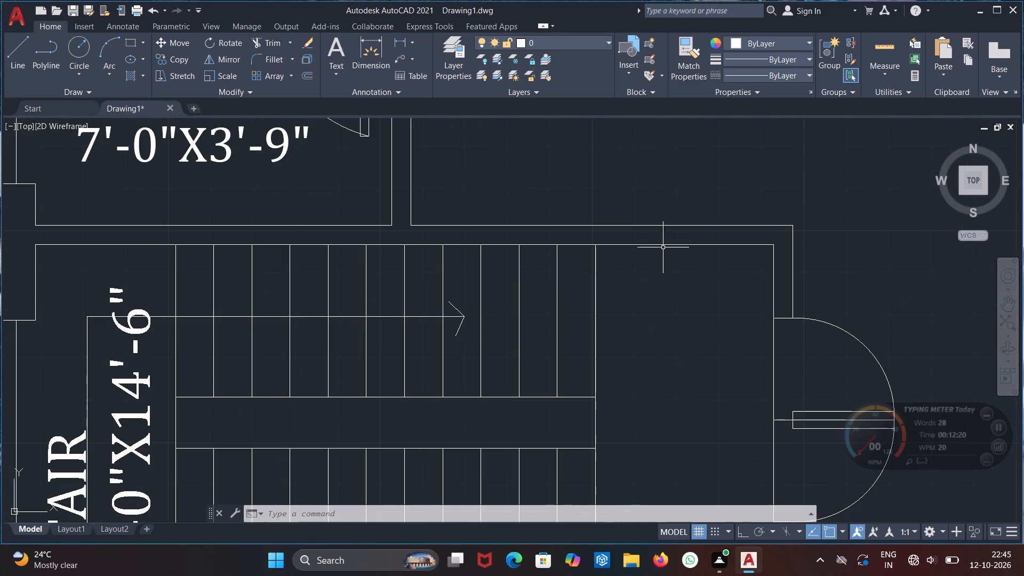
{"action": "middle_click_drag", "start_coordinate": [666, 285], "coordinate": [522, 285]}
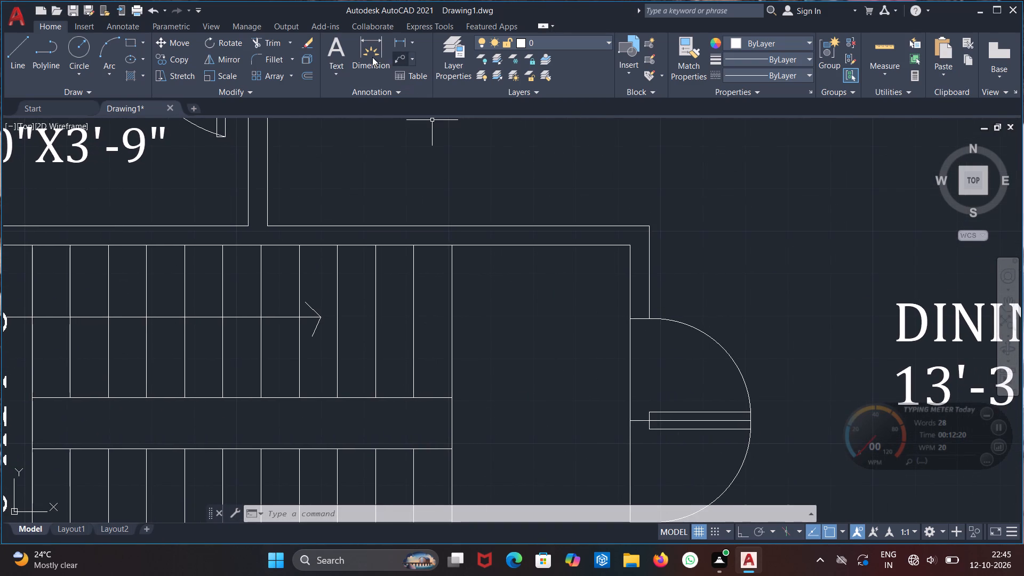
{"action": "left_click", "coordinate": [372, 57]}
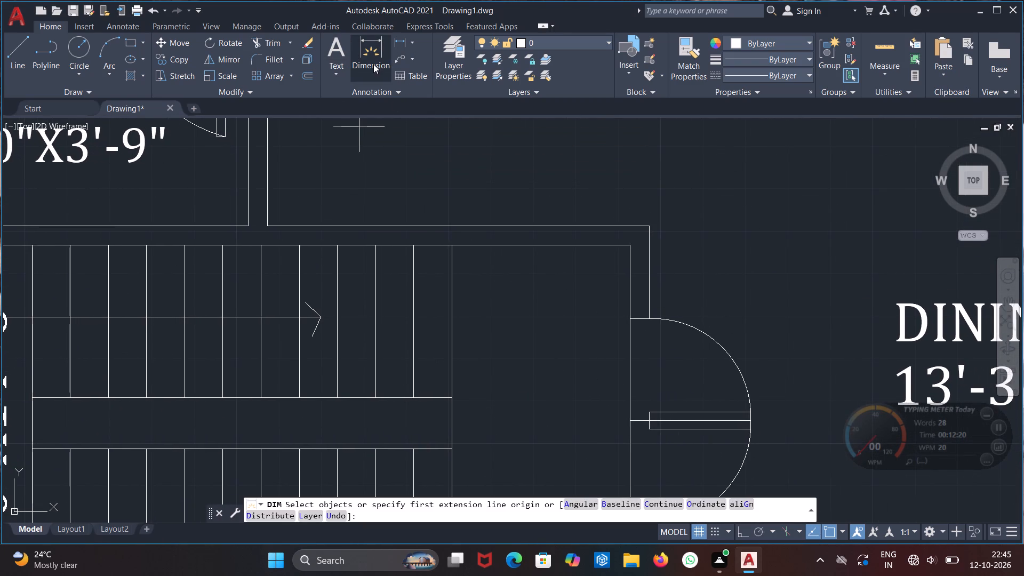
{"action": "left_click", "coordinate": [373, 64]}
{"action": "left_click", "coordinate": [450, 246]}
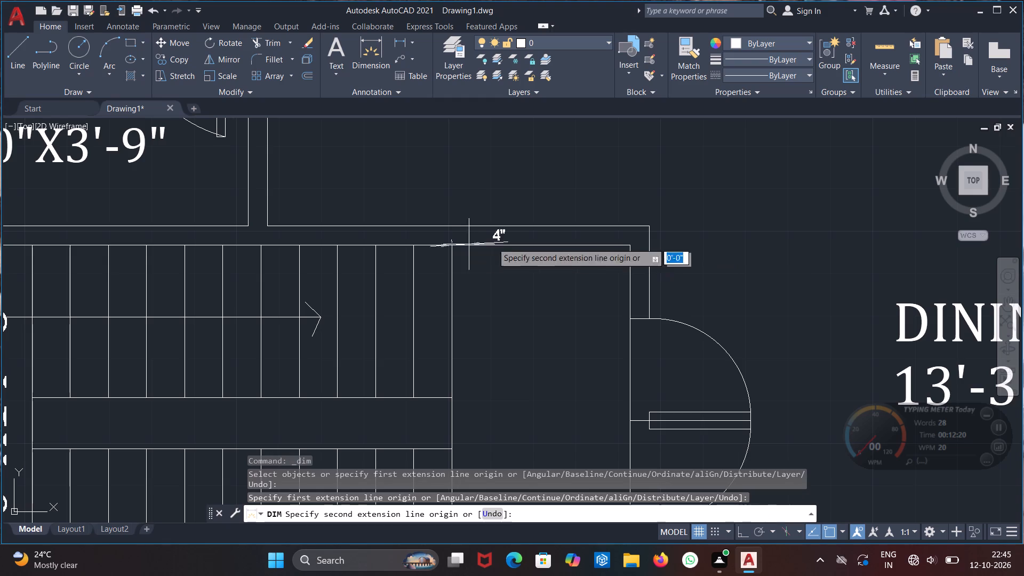
{"action": "left_click", "coordinate": [630, 246]}
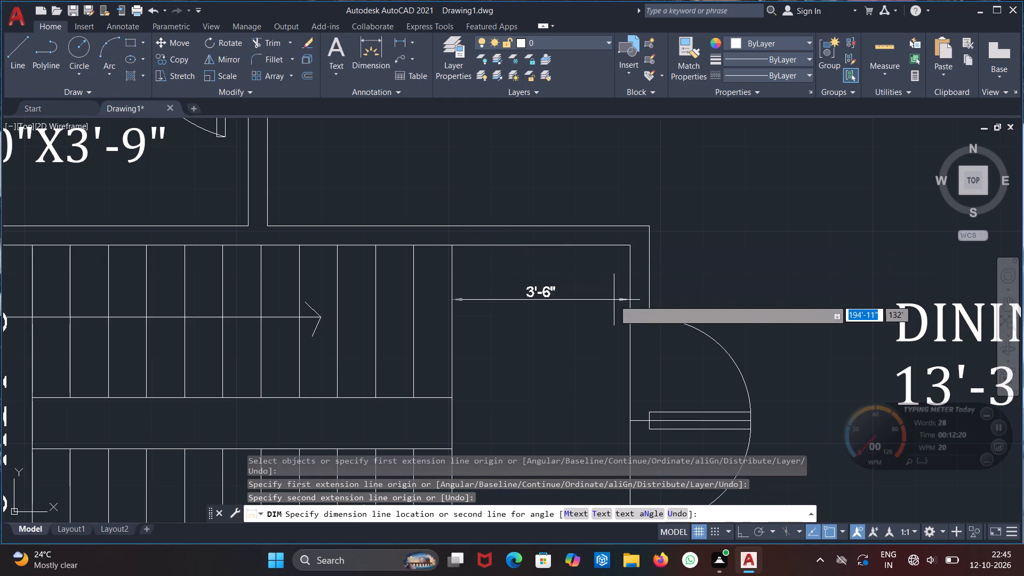
{"action": "left_click", "coordinate": [614, 300]}
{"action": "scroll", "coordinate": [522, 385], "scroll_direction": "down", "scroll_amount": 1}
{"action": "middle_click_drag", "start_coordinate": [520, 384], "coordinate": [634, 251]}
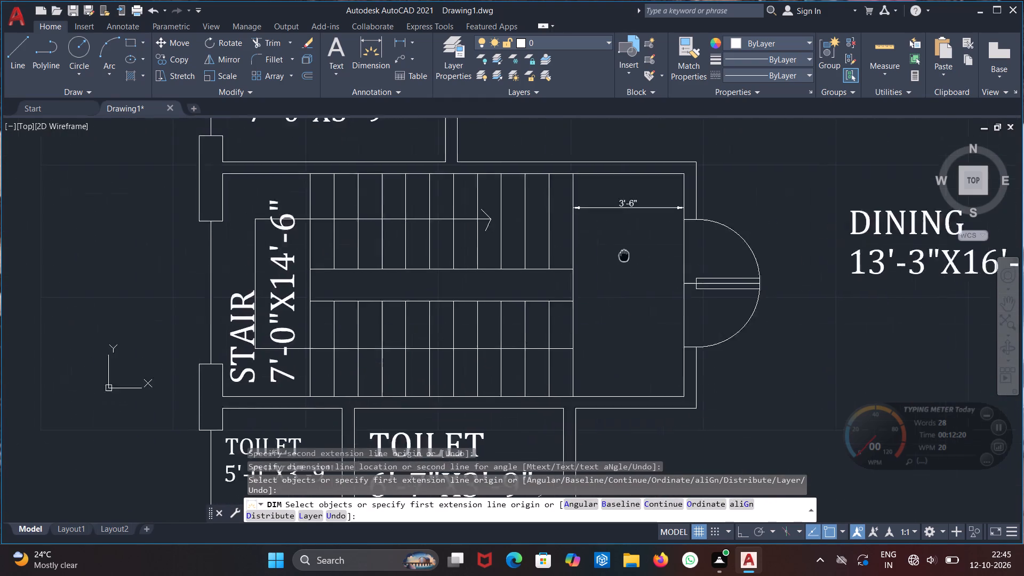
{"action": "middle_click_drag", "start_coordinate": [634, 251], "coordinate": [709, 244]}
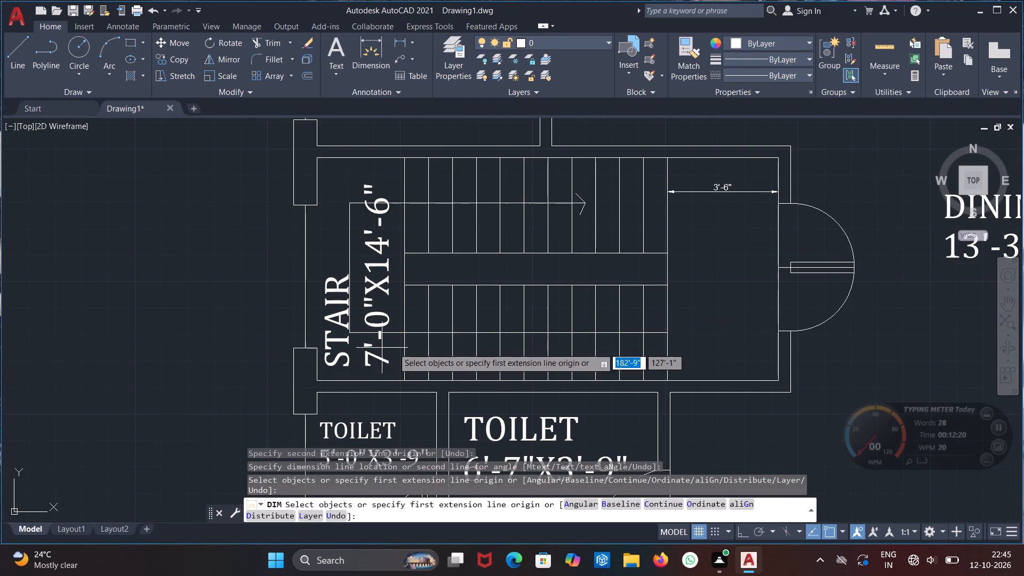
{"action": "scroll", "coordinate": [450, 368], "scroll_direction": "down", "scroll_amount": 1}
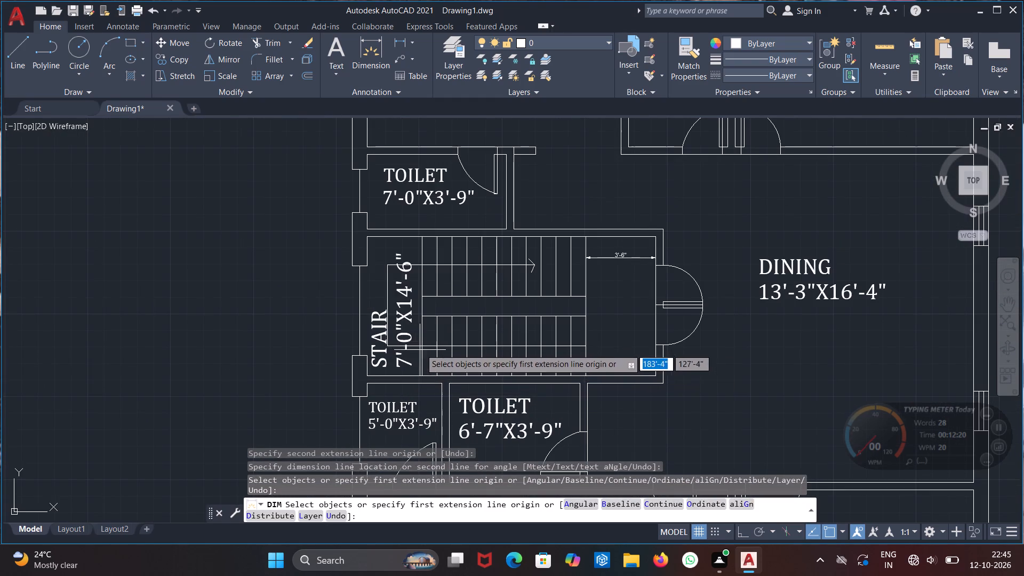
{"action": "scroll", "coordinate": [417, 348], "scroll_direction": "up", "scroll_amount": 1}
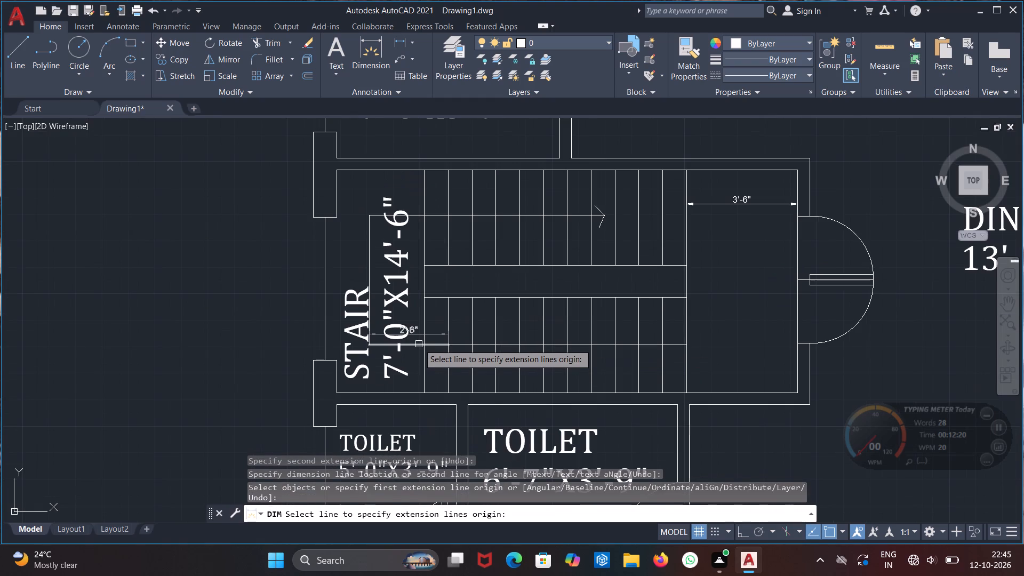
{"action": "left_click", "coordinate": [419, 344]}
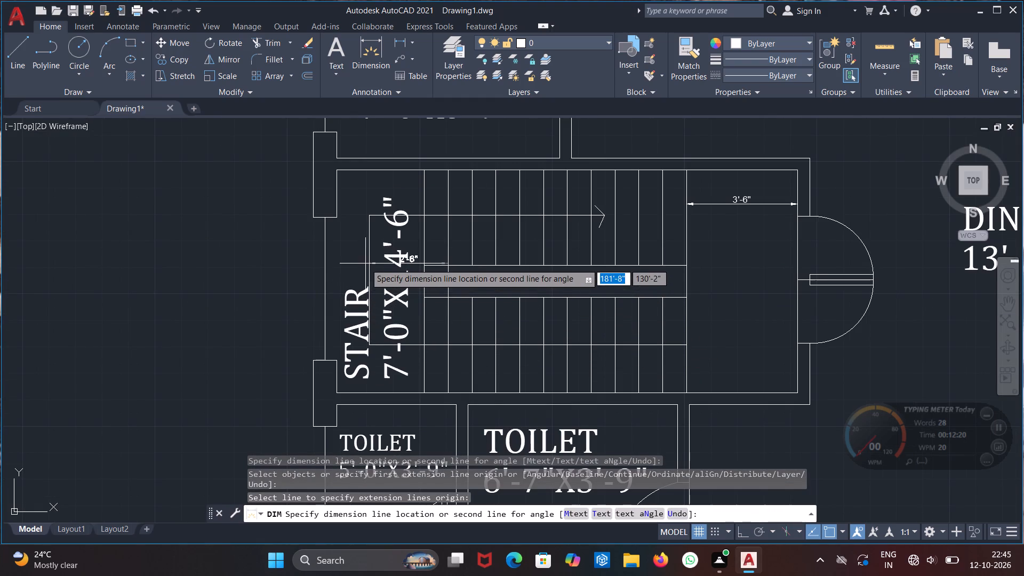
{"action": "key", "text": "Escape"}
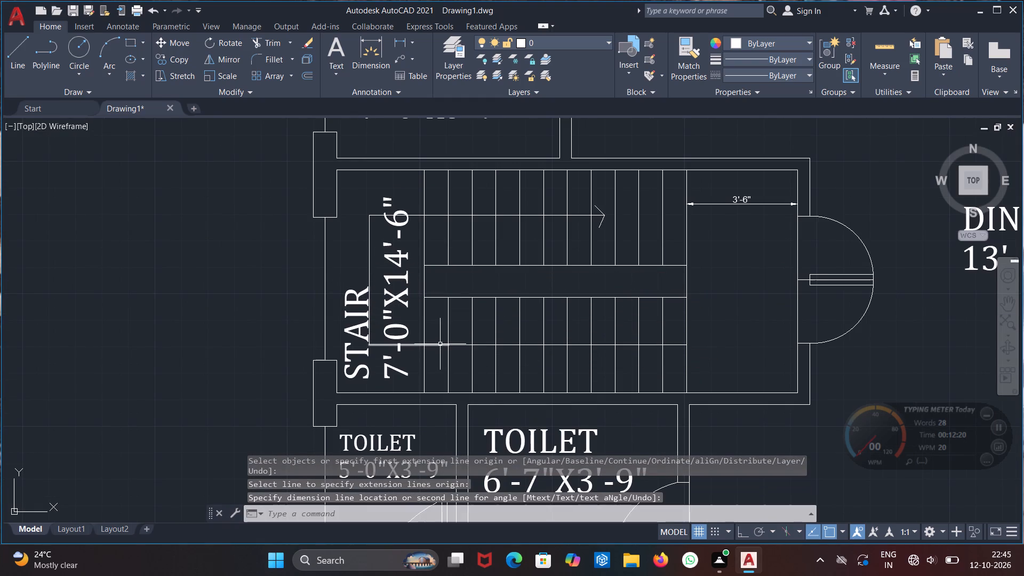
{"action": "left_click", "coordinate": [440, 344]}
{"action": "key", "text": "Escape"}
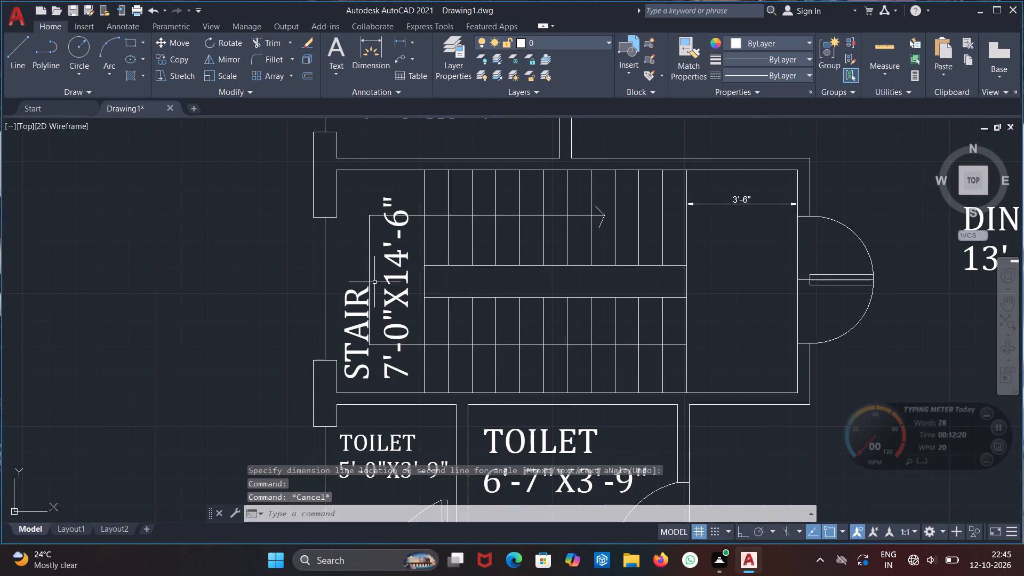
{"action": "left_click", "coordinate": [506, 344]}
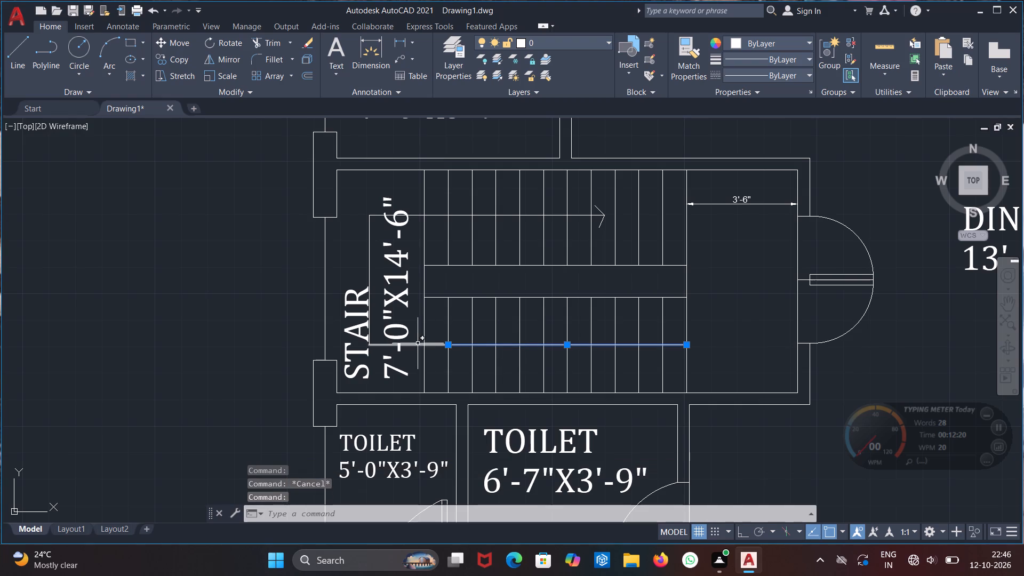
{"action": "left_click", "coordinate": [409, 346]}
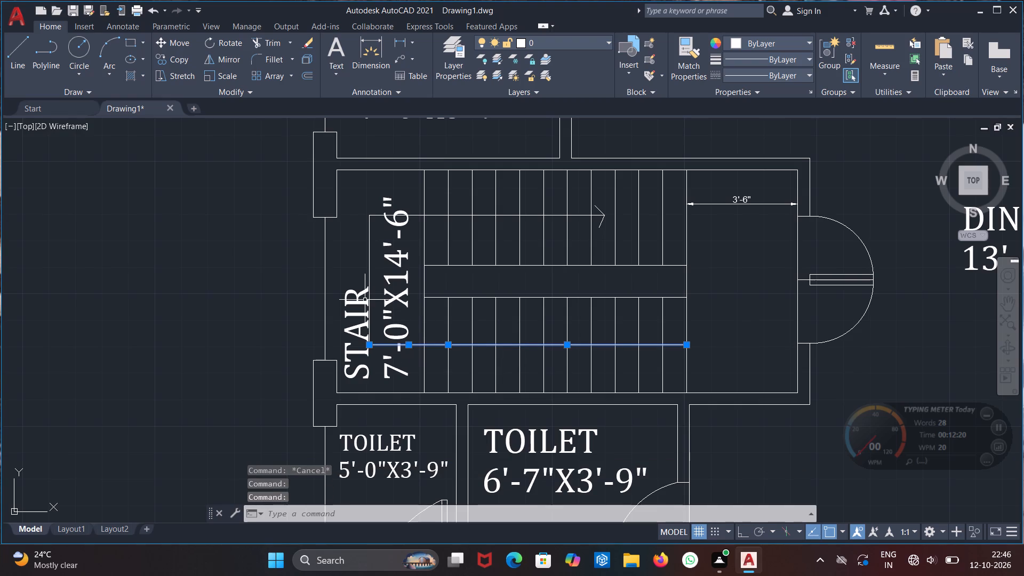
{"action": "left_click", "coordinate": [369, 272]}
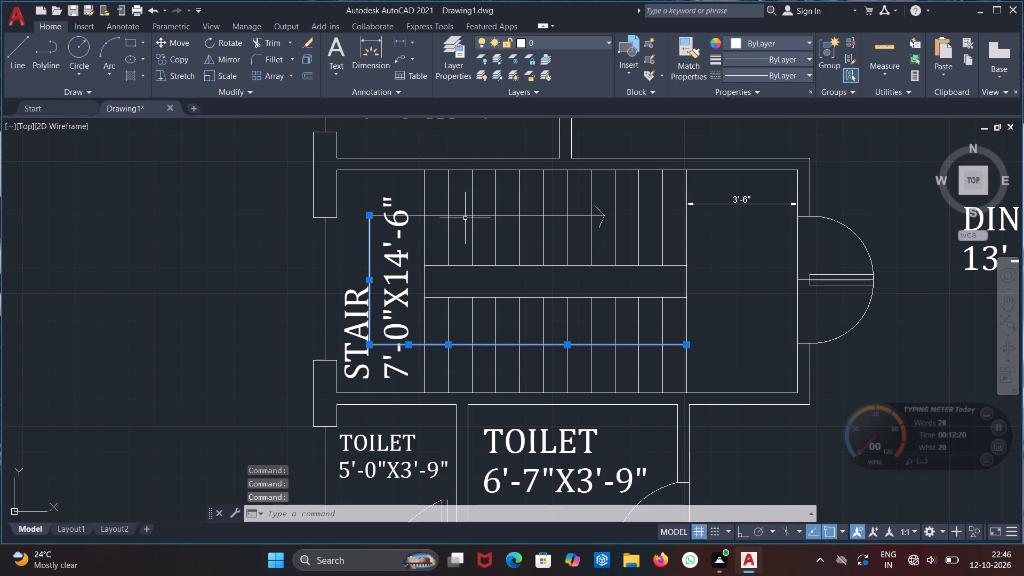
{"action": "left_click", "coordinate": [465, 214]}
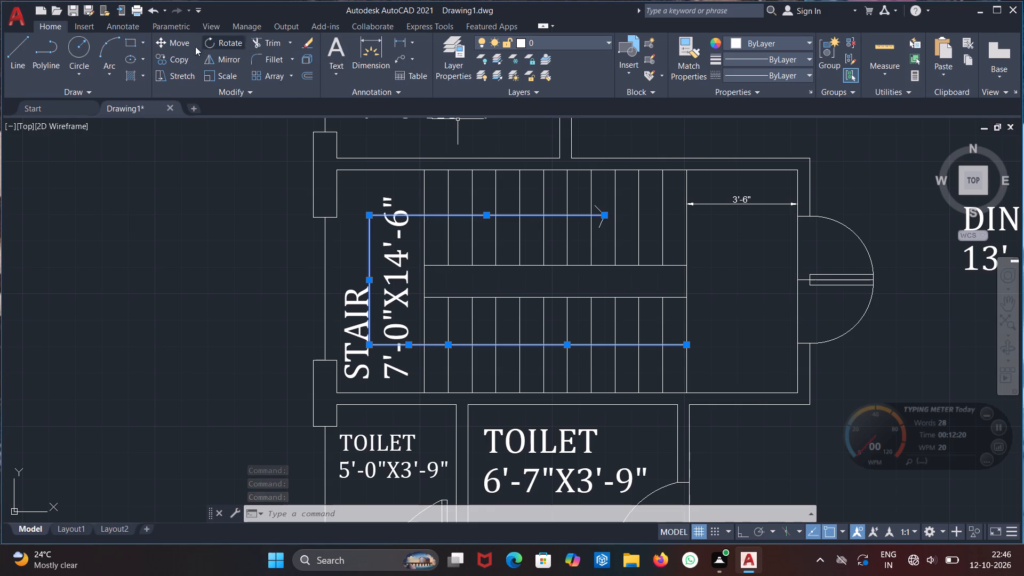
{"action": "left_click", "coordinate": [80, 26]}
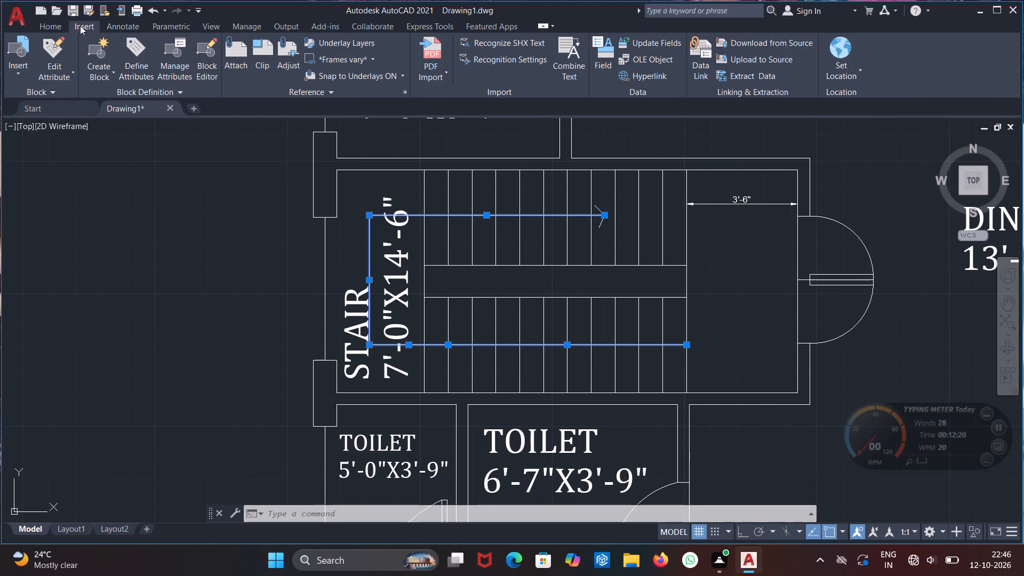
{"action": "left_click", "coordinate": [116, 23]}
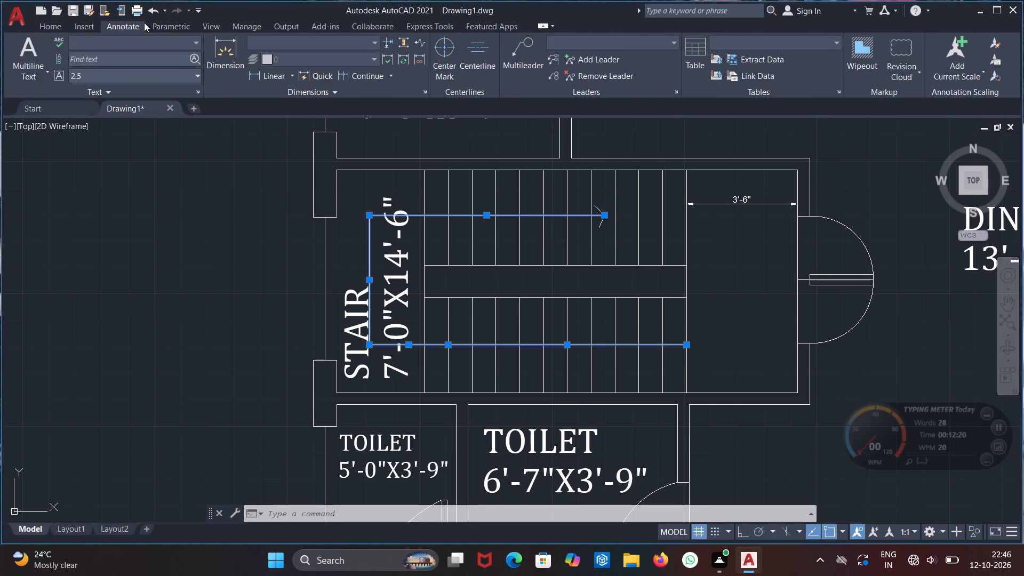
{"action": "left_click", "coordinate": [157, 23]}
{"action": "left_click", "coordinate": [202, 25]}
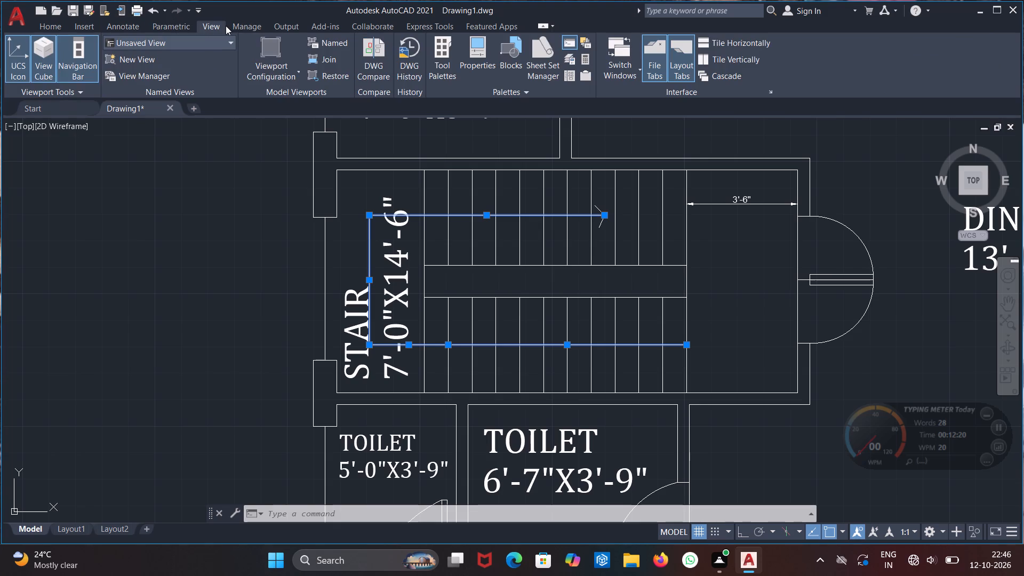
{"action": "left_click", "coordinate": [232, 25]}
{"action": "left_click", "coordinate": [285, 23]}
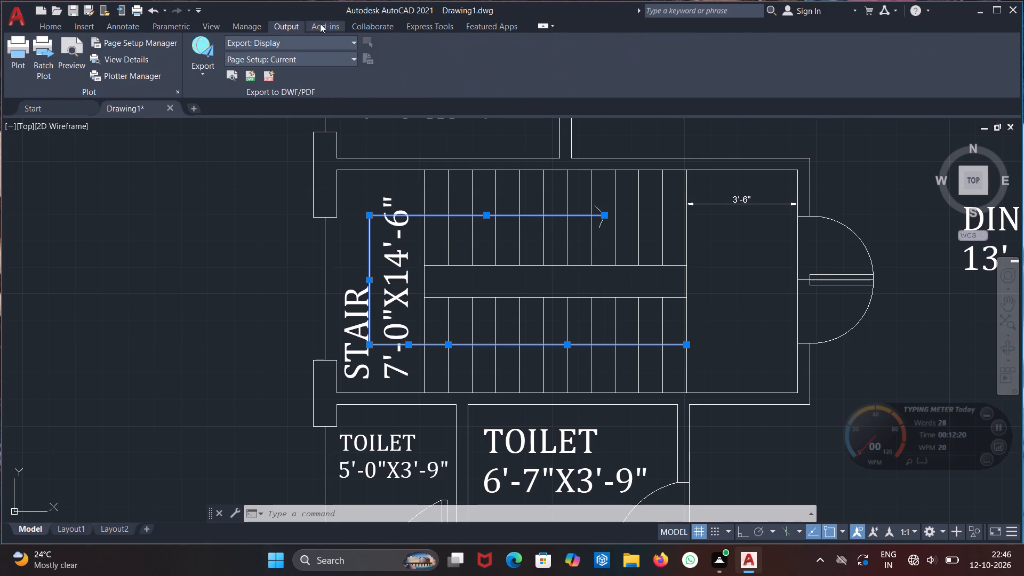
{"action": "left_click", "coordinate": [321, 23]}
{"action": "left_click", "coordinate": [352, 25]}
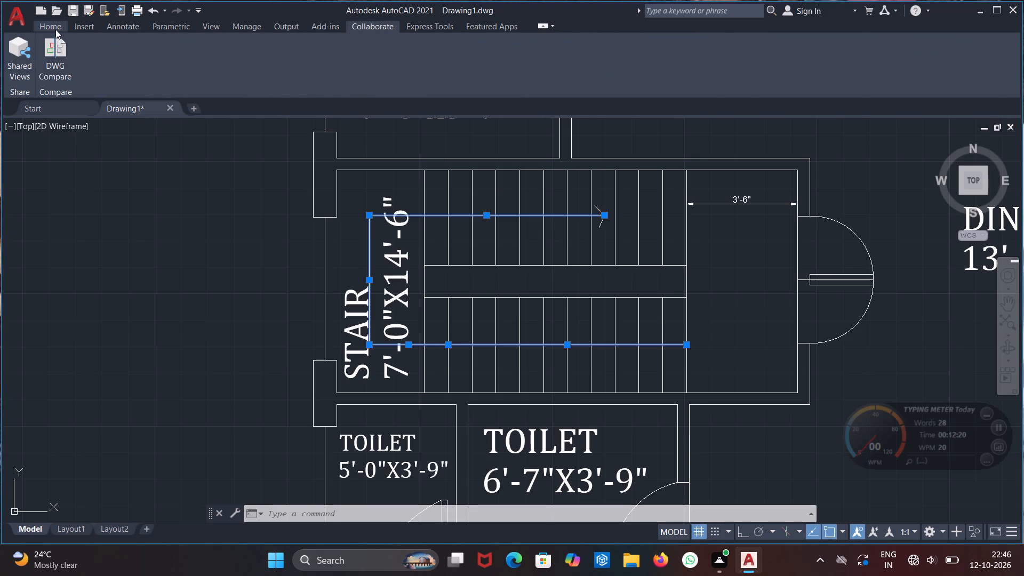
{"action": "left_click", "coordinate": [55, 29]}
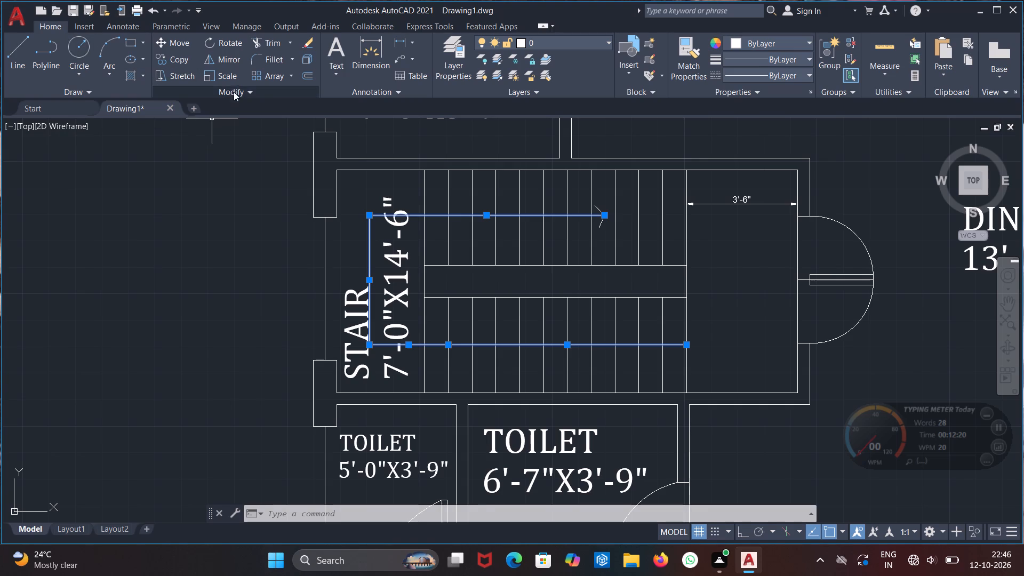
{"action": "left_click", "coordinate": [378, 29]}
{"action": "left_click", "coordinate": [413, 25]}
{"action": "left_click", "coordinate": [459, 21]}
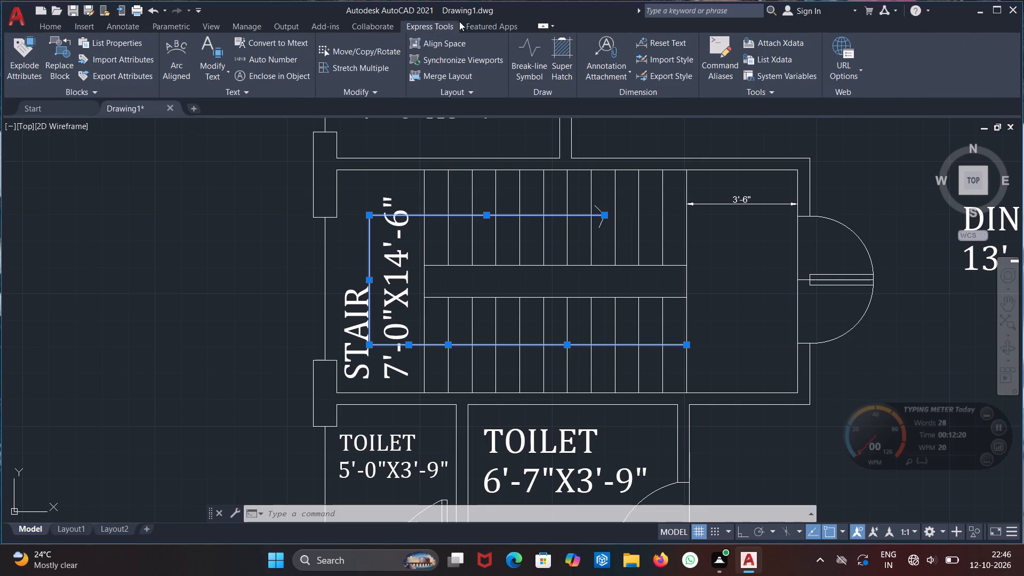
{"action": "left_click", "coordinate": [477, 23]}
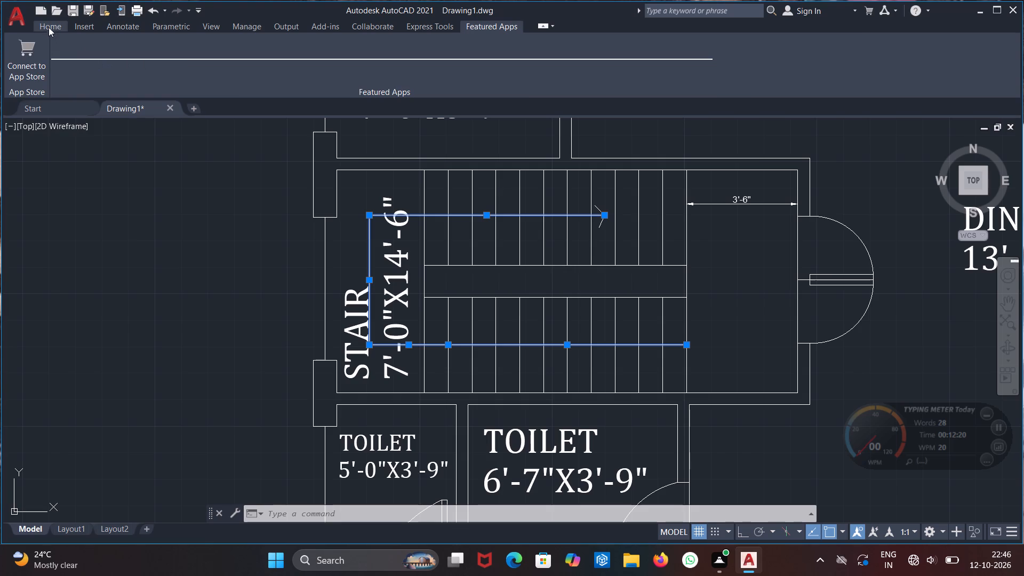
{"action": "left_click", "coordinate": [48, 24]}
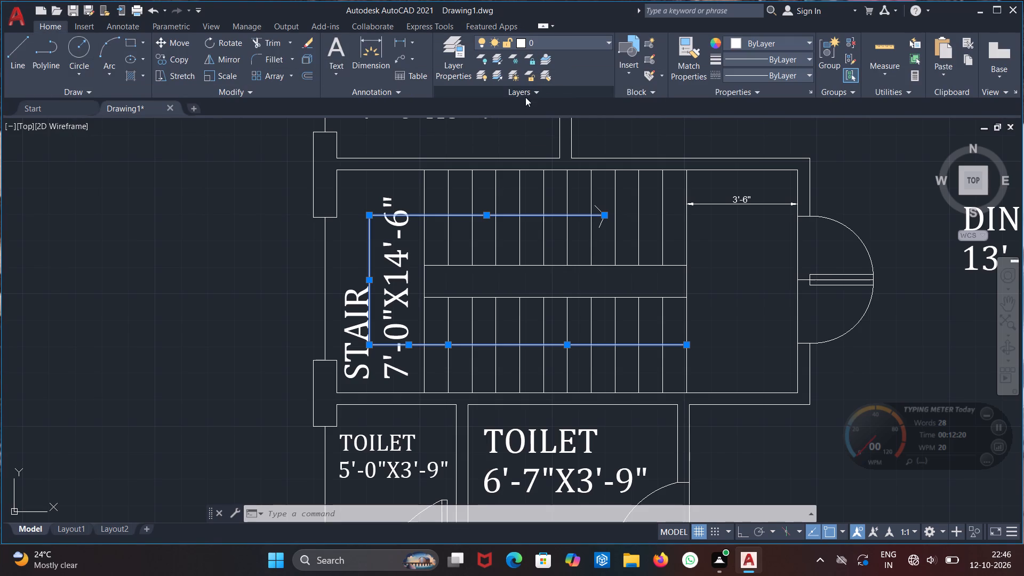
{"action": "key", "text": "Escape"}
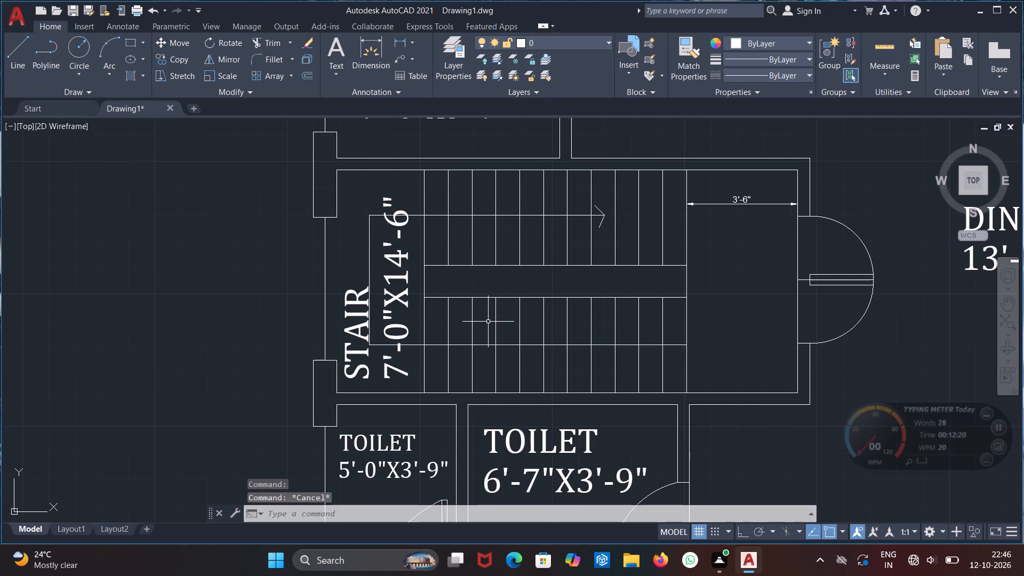
Hatch the open strips north of the 12'-0"X10'-0" bedroom and south of the M BED ROOM with the ANGLE pattern.
{"action": "scroll", "coordinate": [267, 307], "scroll_direction": "down", "scroll_amount": 2}
{"action": "scroll", "coordinate": [609, 326], "scroll_direction": "down", "scroll_amount": 1}
{"action": "middle_click_drag", "start_coordinate": [610, 355], "coordinate": [609, 311]}
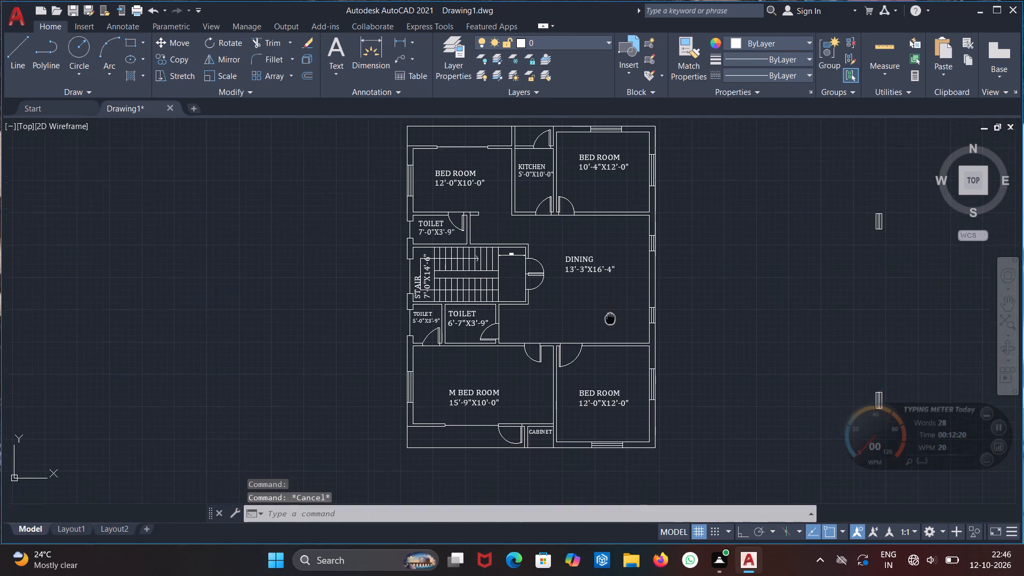
{"action": "middle_click_drag", "start_coordinate": [609, 311], "coordinate": [554, 323]}
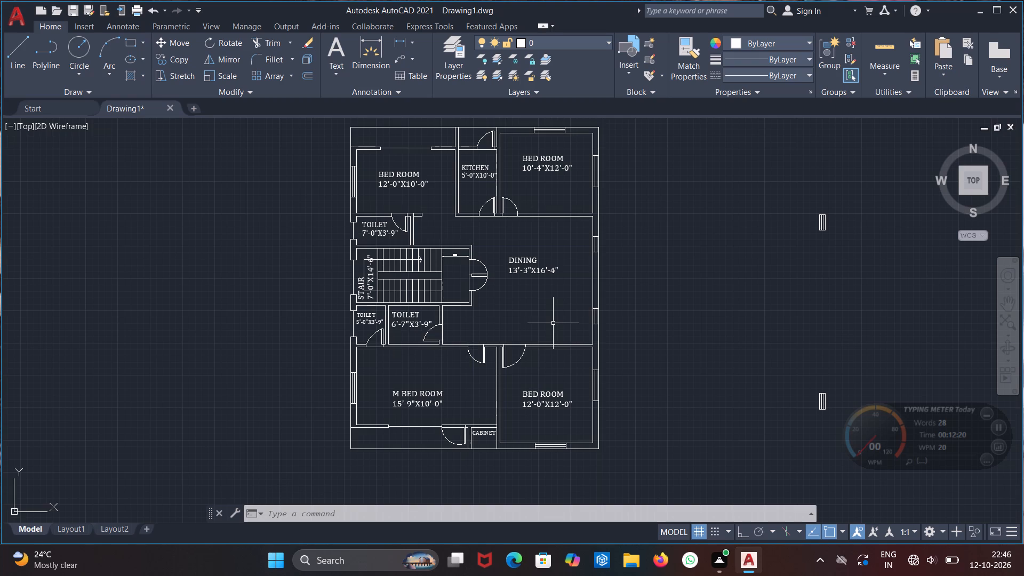
{"action": "key", "text": "h"}
{"action": "key", "text": "Return"}
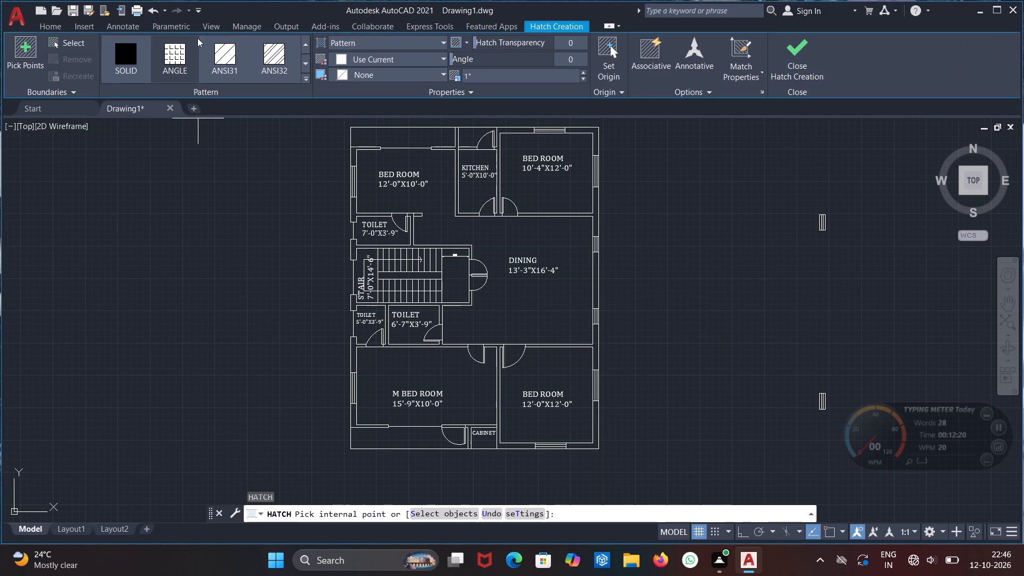
{"action": "left_click", "coordinate": [178, 56]}
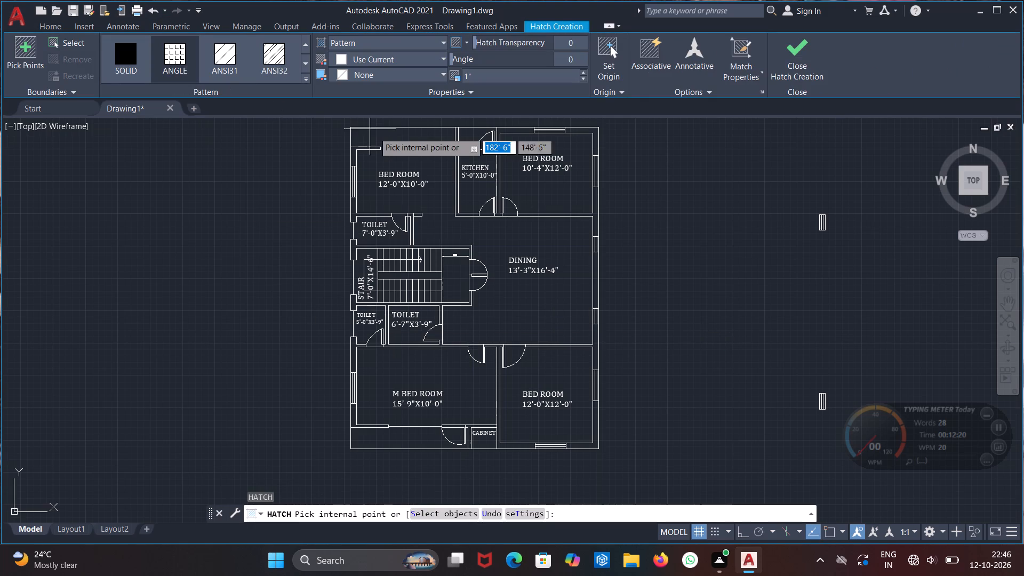
{"action": "left_click", "coordinate": [378, 135]}
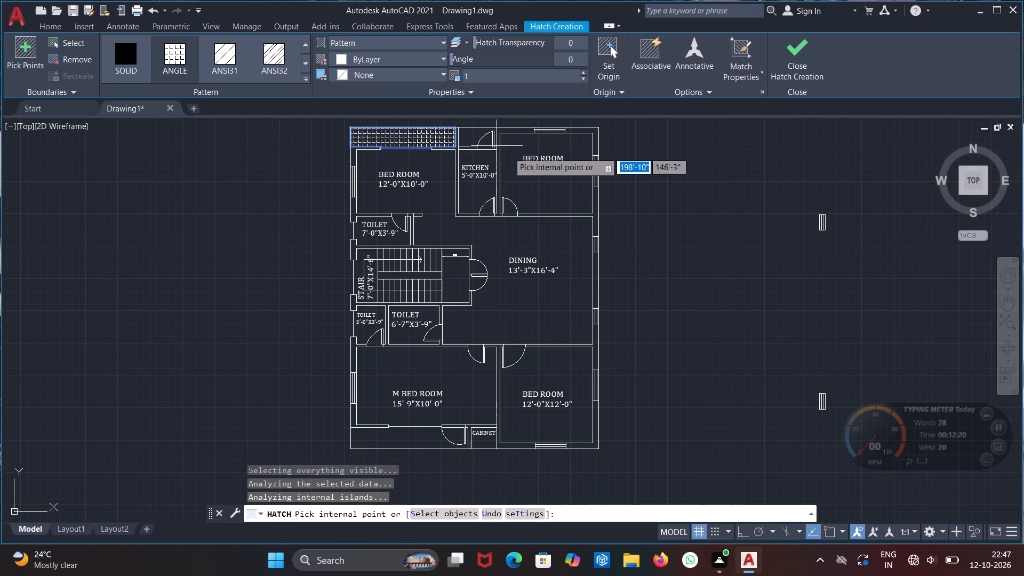
{"action": "left_click", "coordinate": [392, 439]}
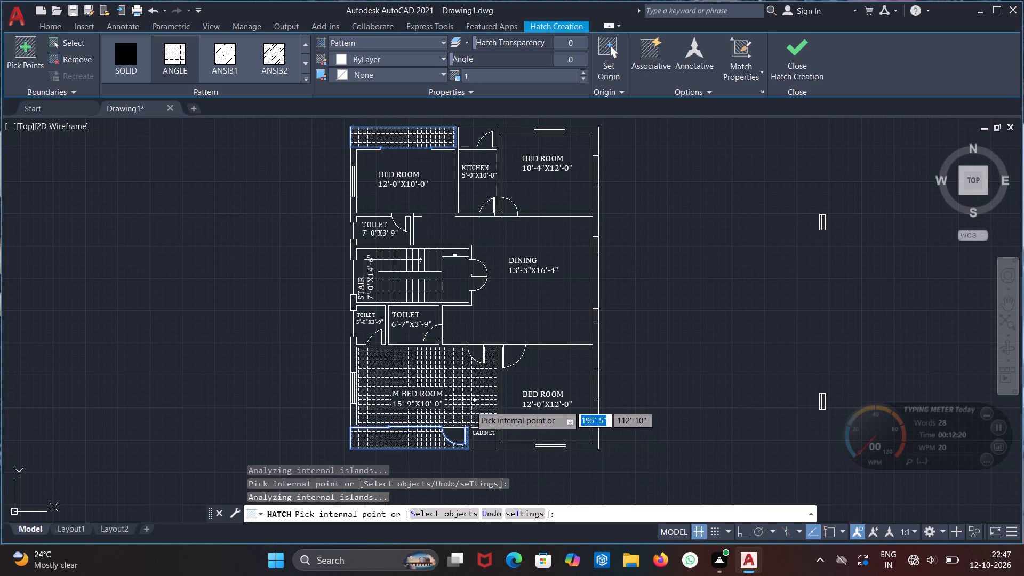
{"action": "key", "text": "Escape"}
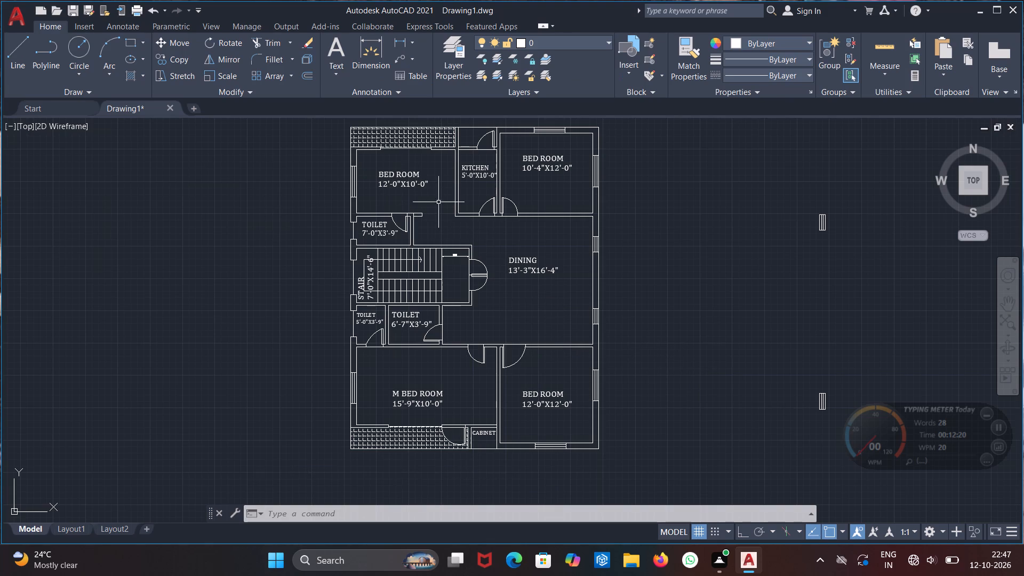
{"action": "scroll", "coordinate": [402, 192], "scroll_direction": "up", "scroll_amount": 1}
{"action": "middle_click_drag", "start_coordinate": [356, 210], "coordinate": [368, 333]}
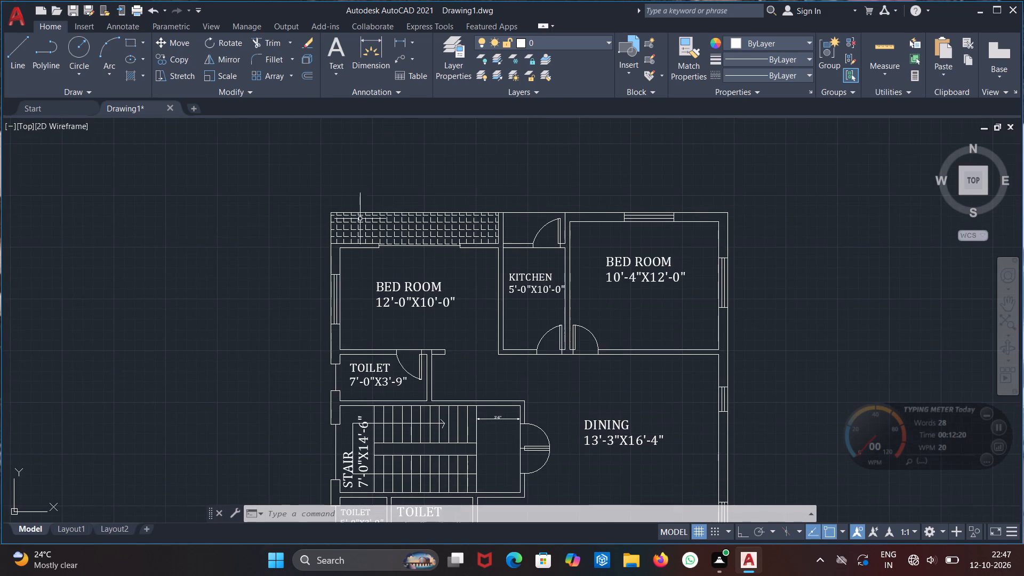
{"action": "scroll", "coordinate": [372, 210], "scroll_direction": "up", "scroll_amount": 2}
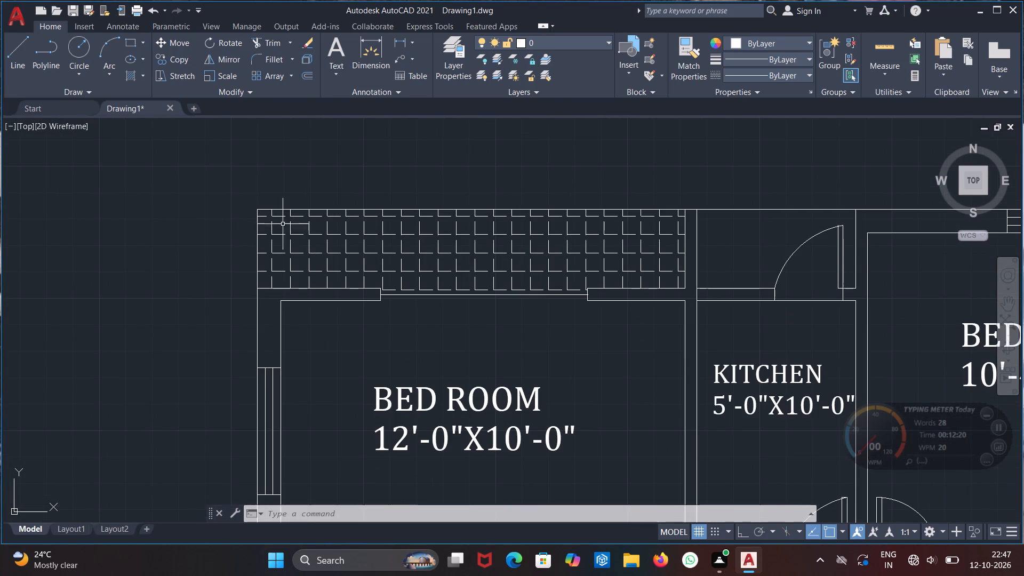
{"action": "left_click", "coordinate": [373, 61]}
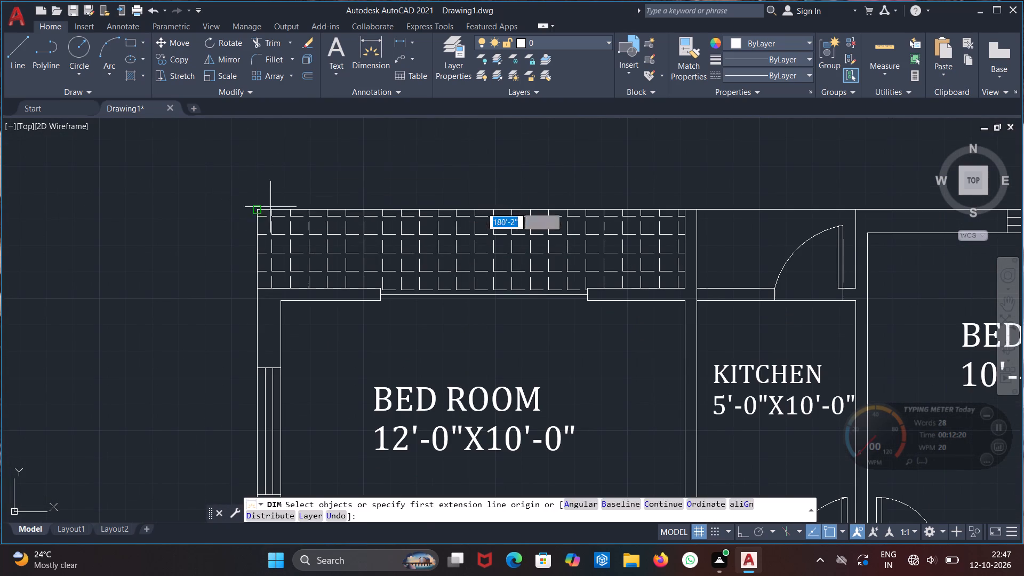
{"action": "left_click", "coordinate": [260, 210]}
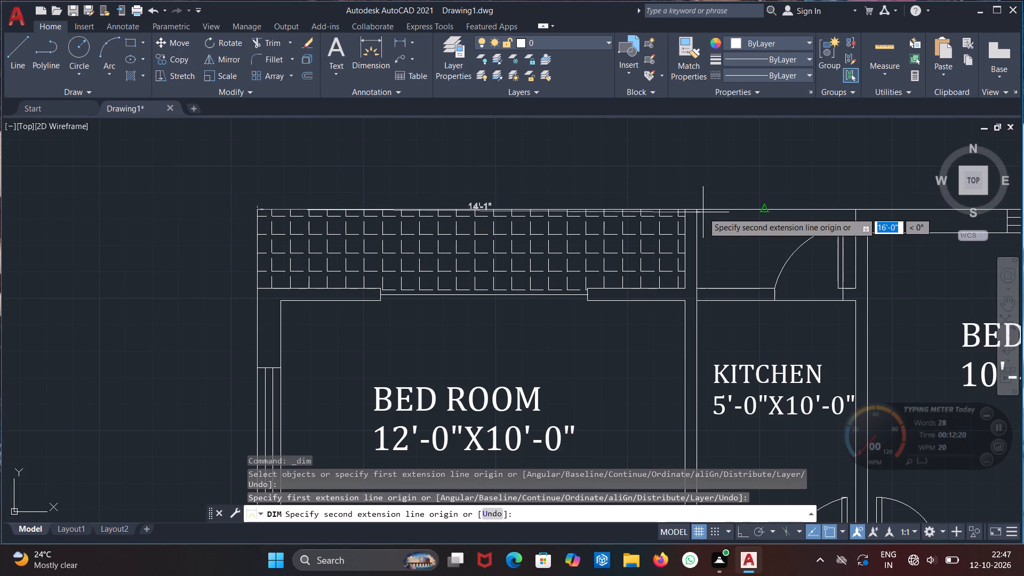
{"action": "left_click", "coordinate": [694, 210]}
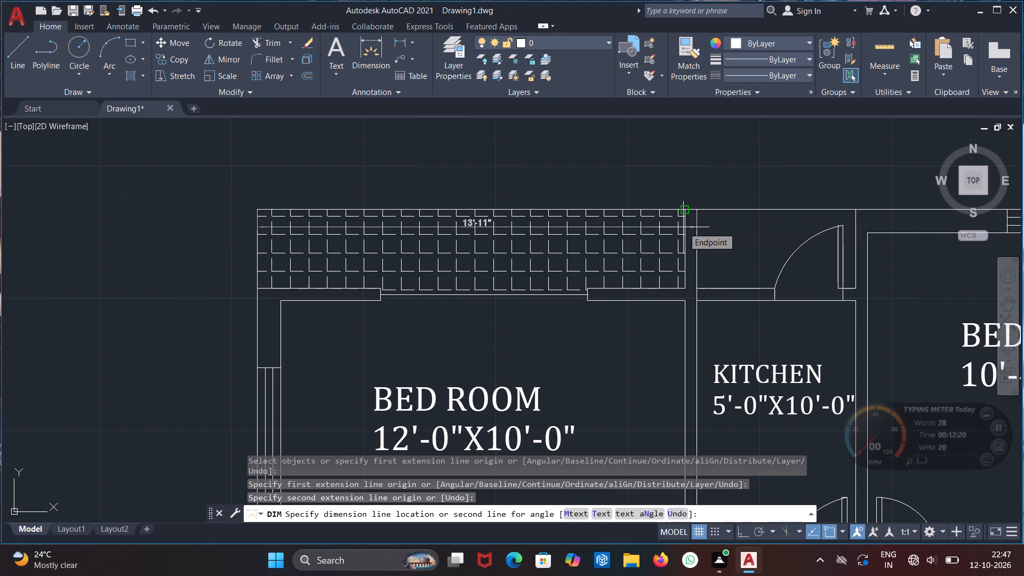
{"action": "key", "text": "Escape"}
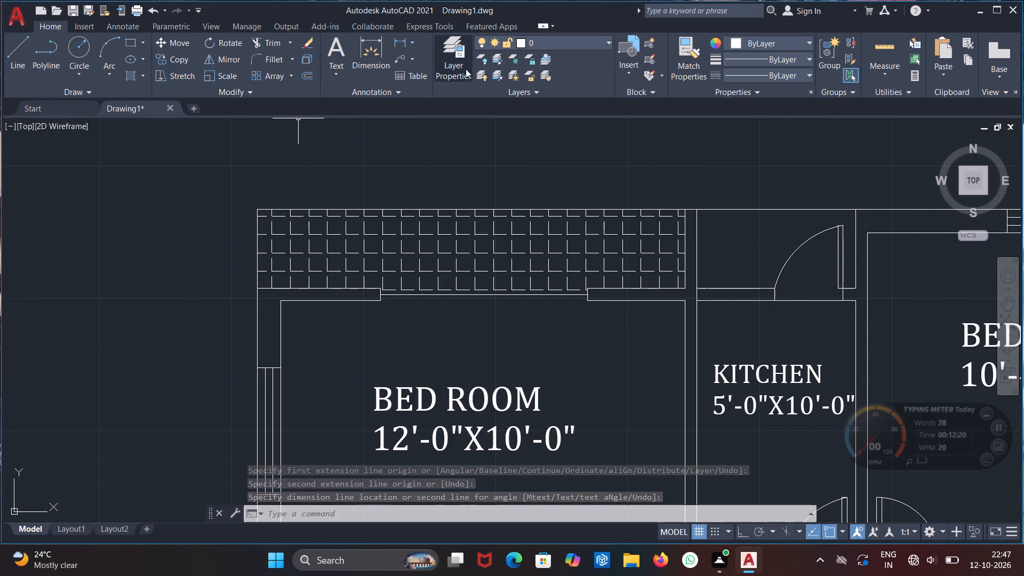
Dimension the north-south depth of the hatched strip north of the 12'-0"X10'-0" bedroom, placing the dimension inside the strip near its west end.
{"action": "left_click", "coordinate": [372, 57]}
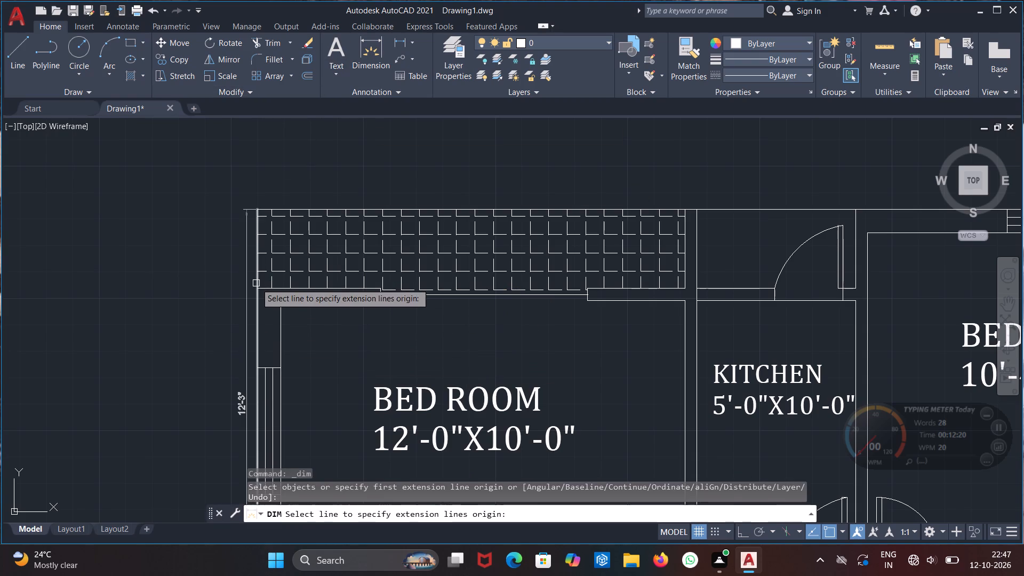
{"action": "left_click_drag", "start_coordinate": [256, 288], "coordinate": [256, 283]}
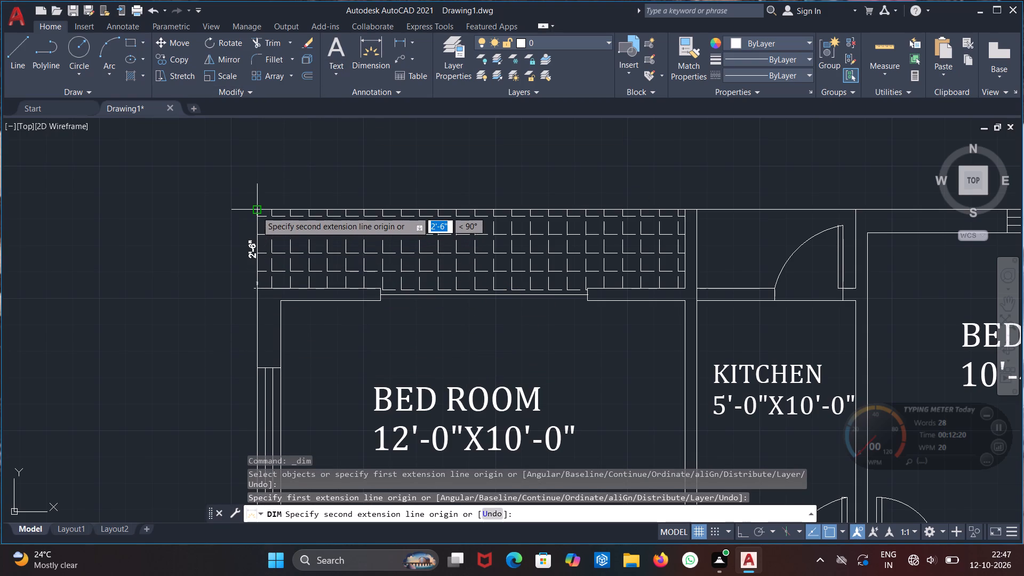
{"action": "left_click", "coordinate": [257, 208]}
{"action": "left_click", "coordinate": [300, 238]}
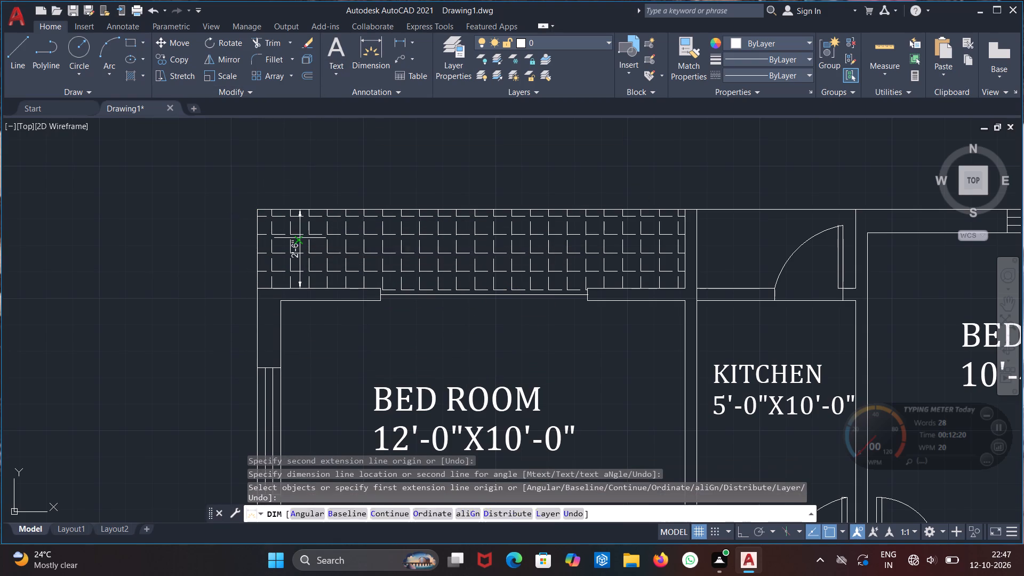
{"action": "key", "text": "Escape"}
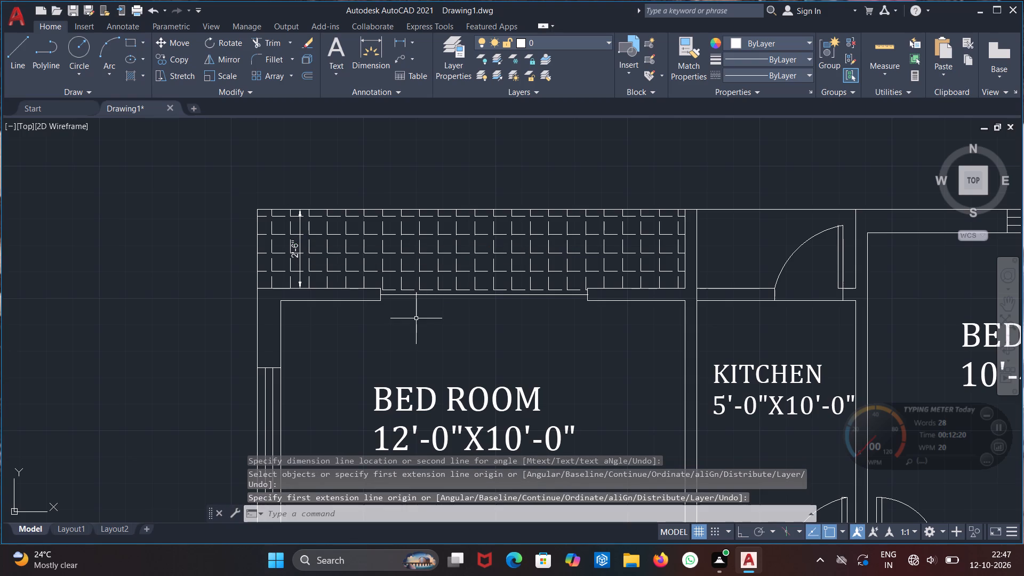
Dimension the depth and width of the open space north of the kitchen, placing the dimensions inside it near the west and north edges.
{"action": "middle_click_drag", "start_coordinate": [416, 318], "coordinate": [215, 289]}
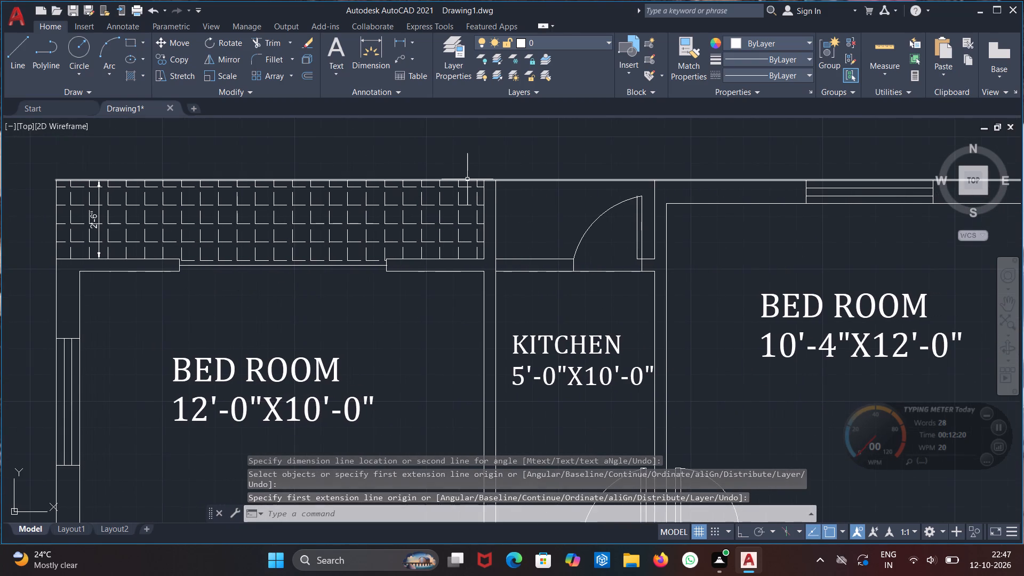
{"action": "left_click", "coordinate": [361, 55]}
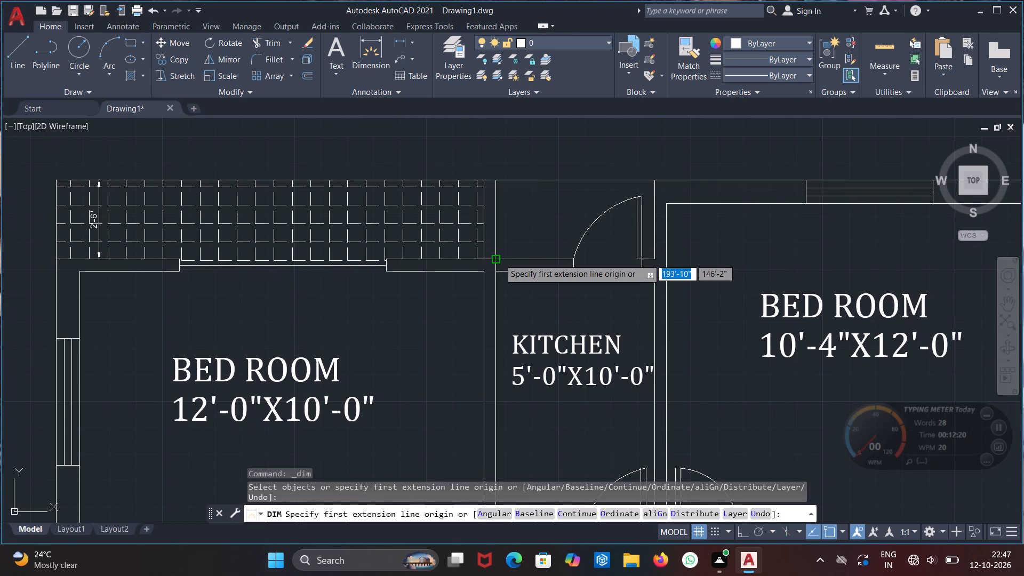
{"action": "left_click_drag", "start_coordinate": [499, 259], "coordinate": [500, 254]}
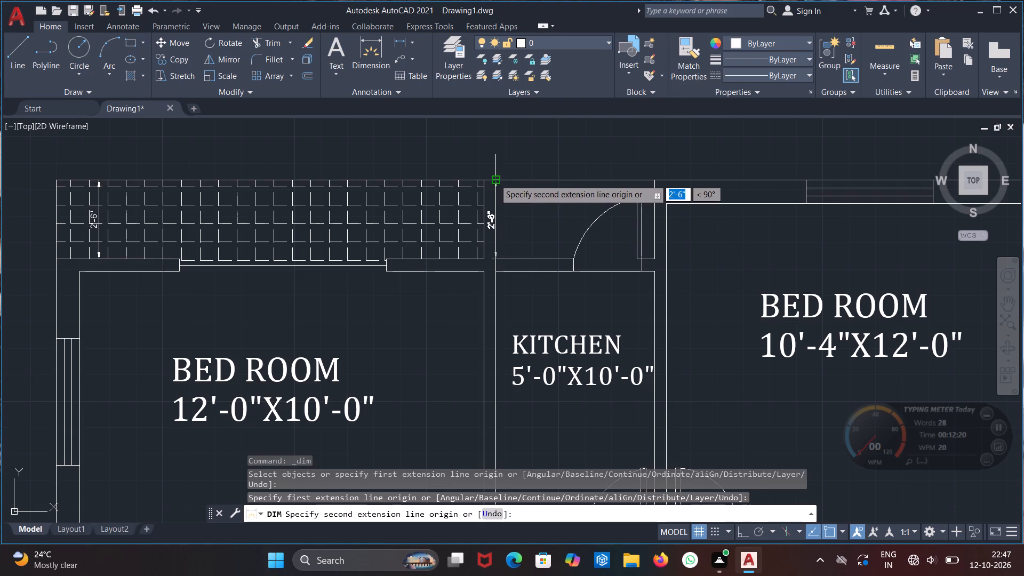
{"action": "left_click", "coordinate": [494, 179]}
{"action": "left_click", "coordinate": [521, 192]}
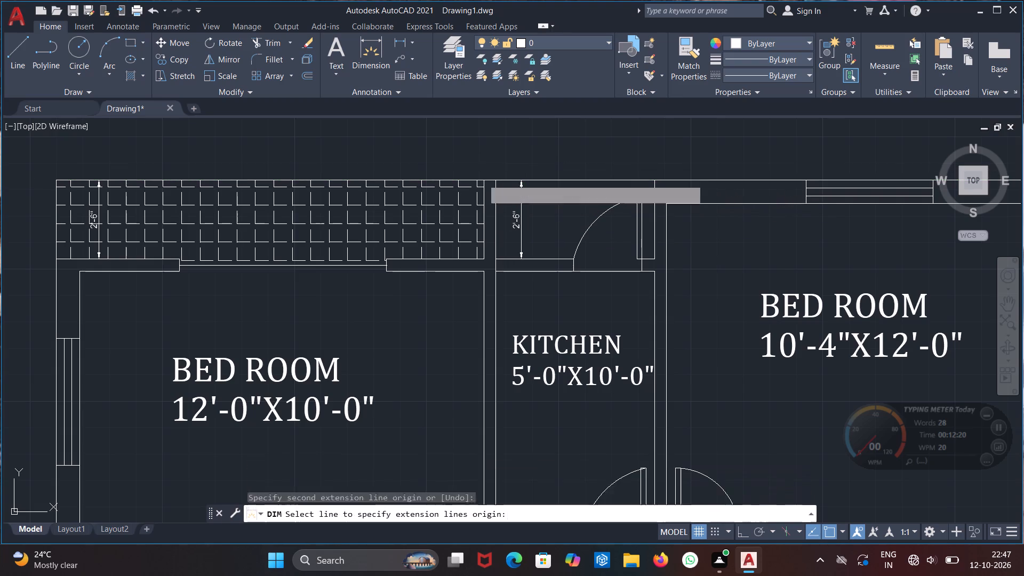
{"action": "left_click", "coordinate": [495, 183]}
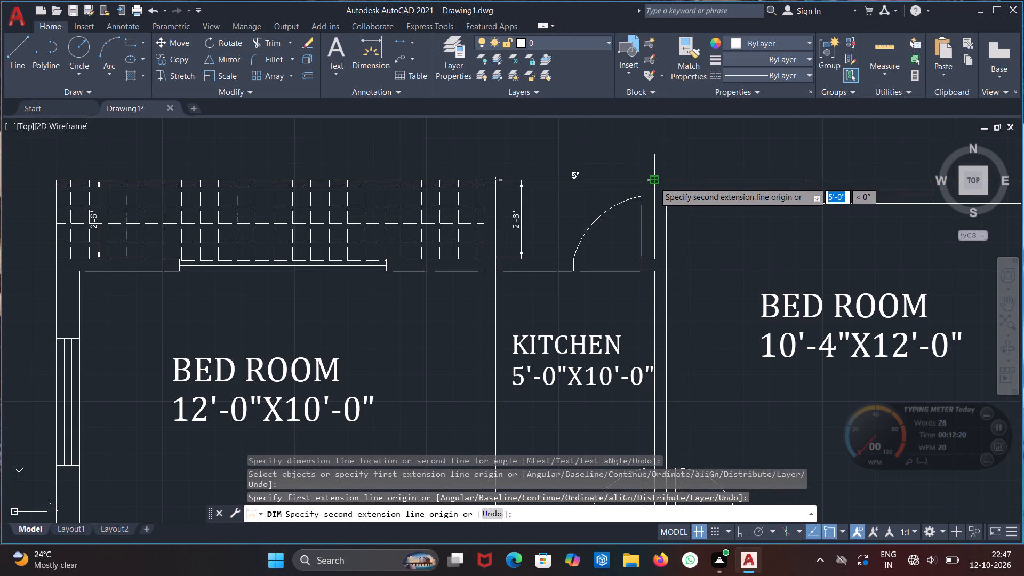
{"action": "left_click", "coordinate": [654, 182]}
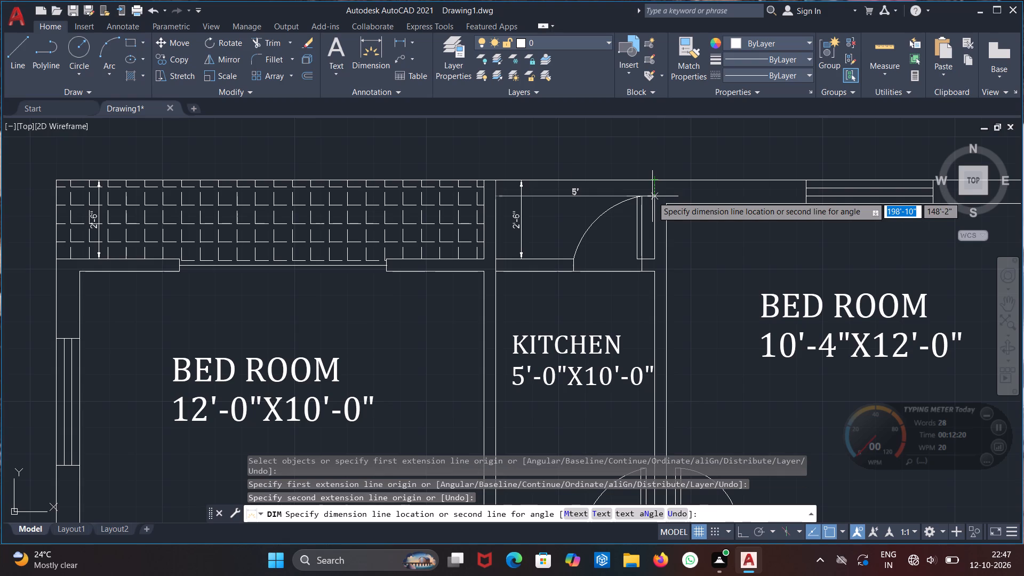
{"action": "left_click", "coordinate": [650, 191]}
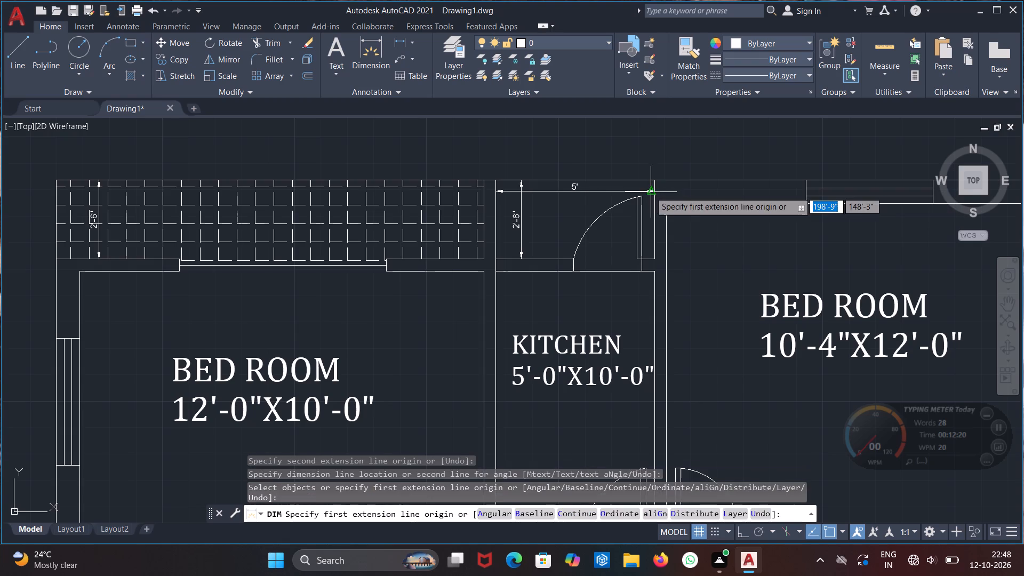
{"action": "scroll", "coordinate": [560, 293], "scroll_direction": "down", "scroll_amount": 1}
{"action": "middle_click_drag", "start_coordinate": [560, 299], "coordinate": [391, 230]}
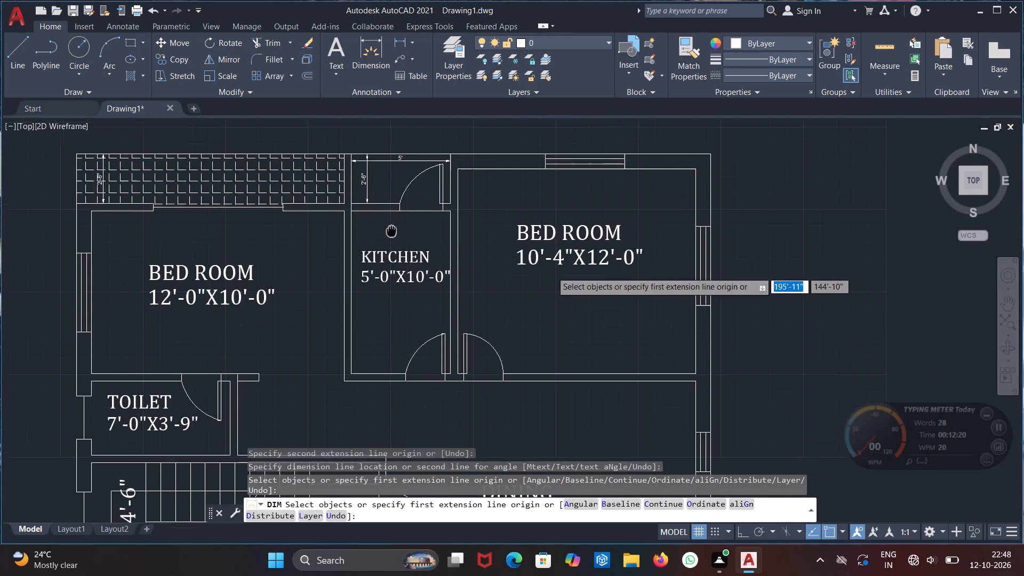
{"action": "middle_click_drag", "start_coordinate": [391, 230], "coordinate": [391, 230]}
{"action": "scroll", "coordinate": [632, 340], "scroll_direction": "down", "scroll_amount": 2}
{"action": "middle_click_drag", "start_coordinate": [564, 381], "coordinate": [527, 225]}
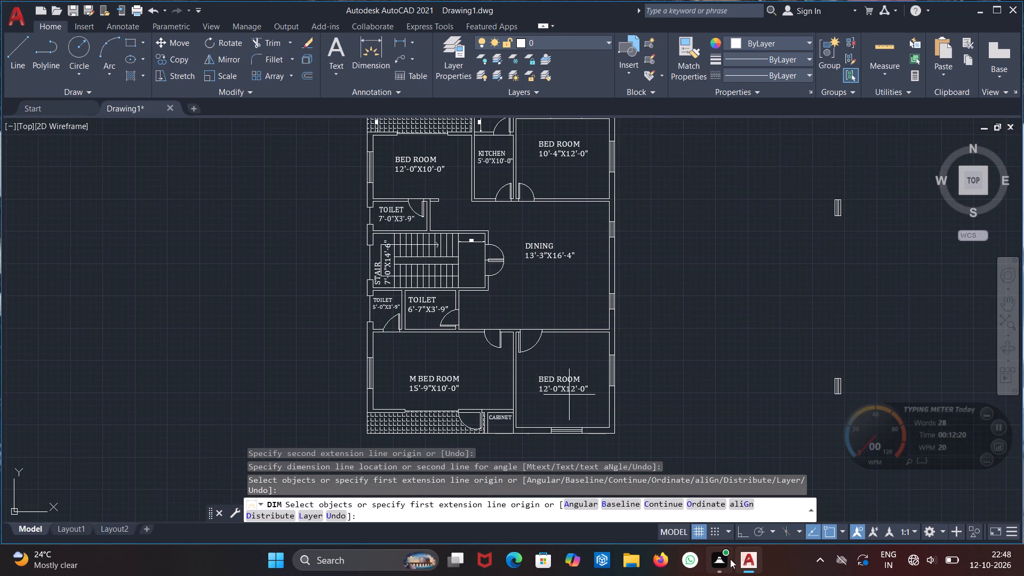
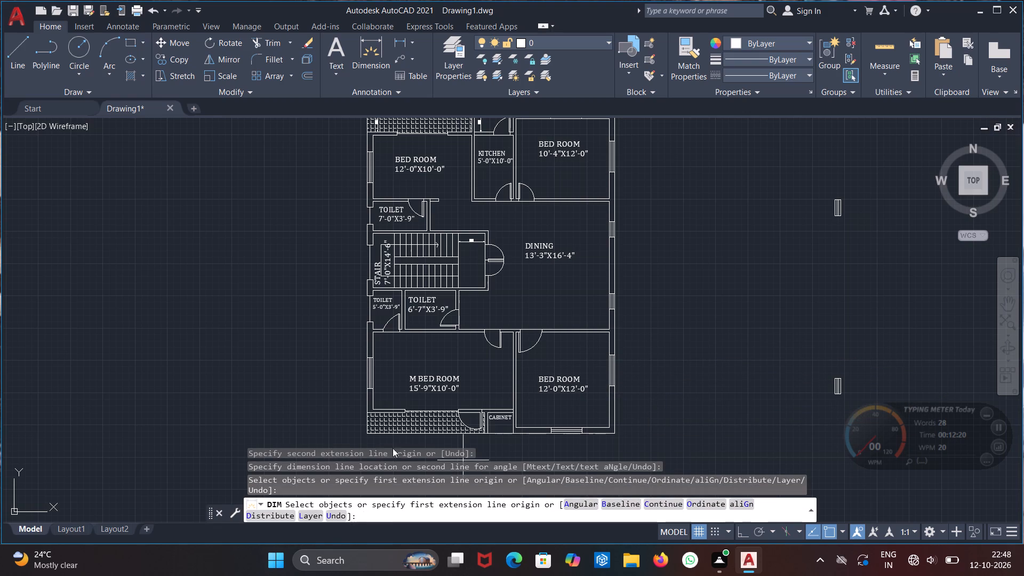
Dimension the depth of the hatched balcony below M BED ROOM, placing the dimension just inside its west edge.
{"action": "scroll", "coordinate": [391, 441], "scroll_direction": "up", "scroll_amount": 4}
{"action": "middle_click_drag", "start_coordinate": [391, 433], "coordinate": [472, 372]}
{"action": "left_click", "coordinate": [370, 54]}
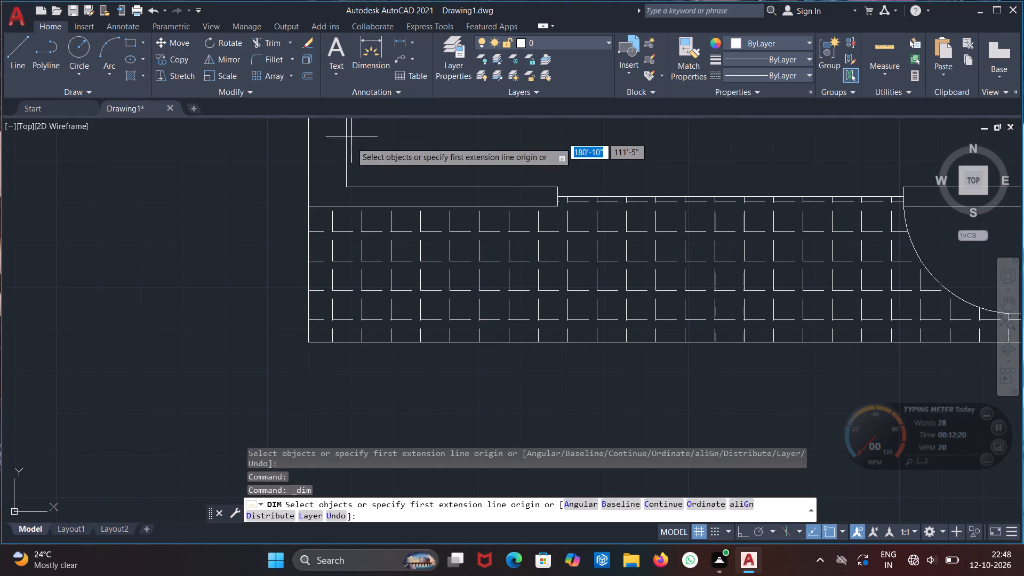
{"action": "left_click", "coordinate": [307, 207]}
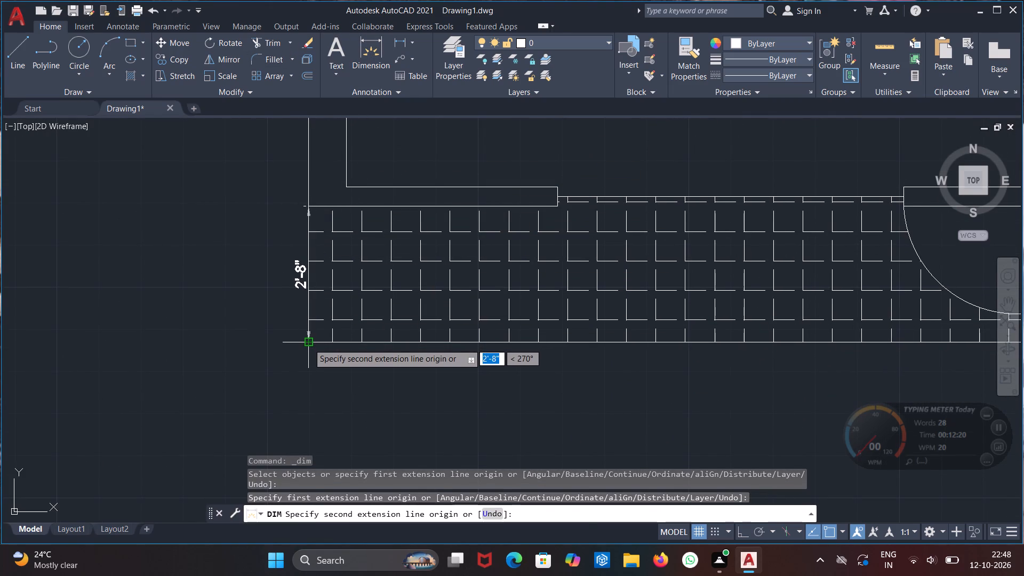
{"action": "left_click", "coordinate": [308, 343]}
{"action": "left_click", "coordinate": [341, 316]}
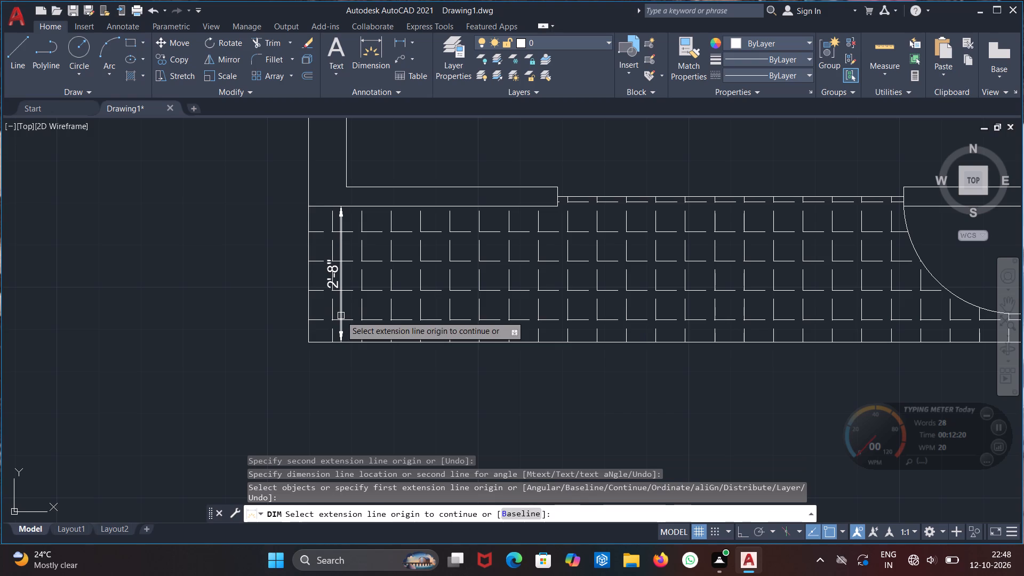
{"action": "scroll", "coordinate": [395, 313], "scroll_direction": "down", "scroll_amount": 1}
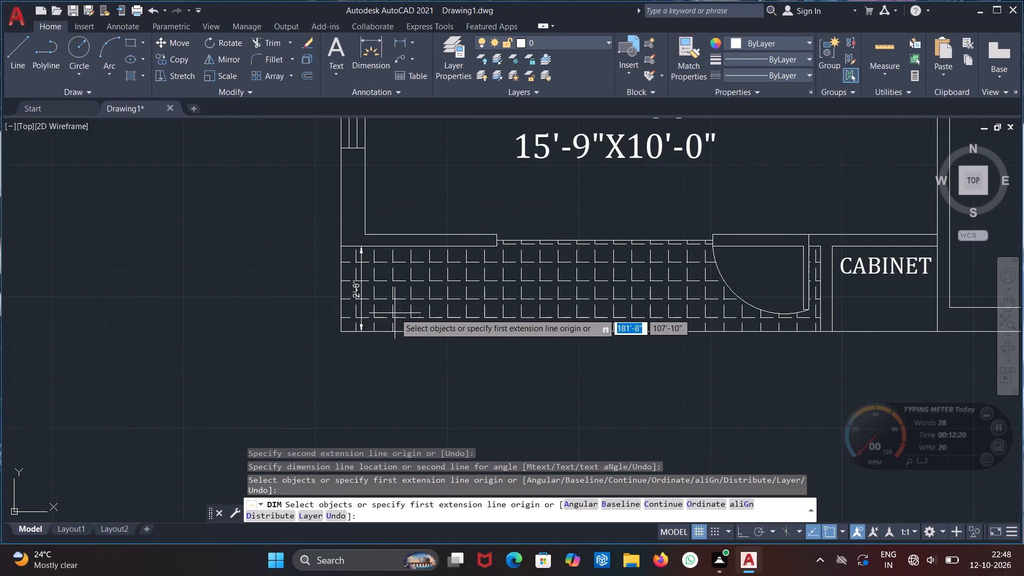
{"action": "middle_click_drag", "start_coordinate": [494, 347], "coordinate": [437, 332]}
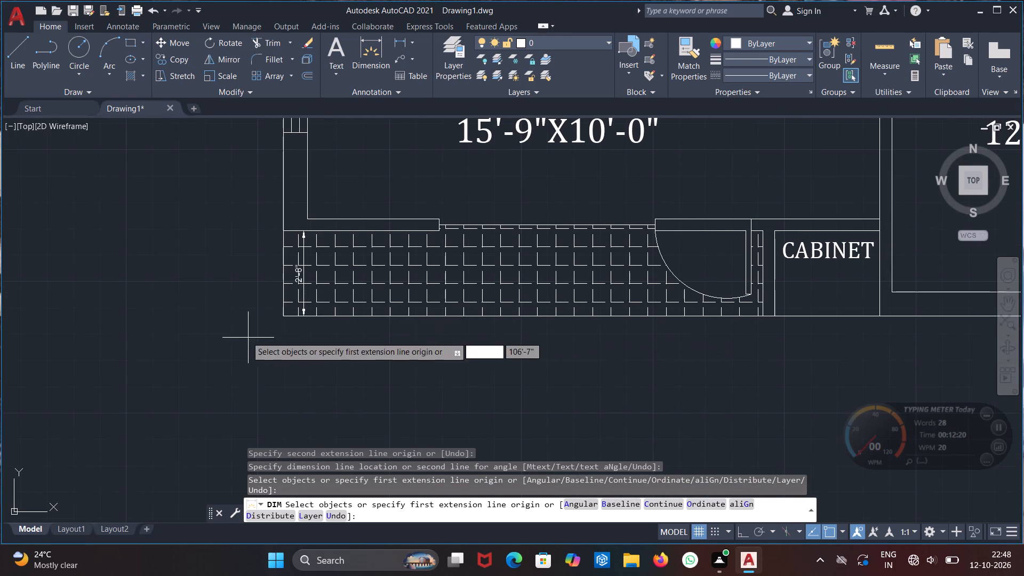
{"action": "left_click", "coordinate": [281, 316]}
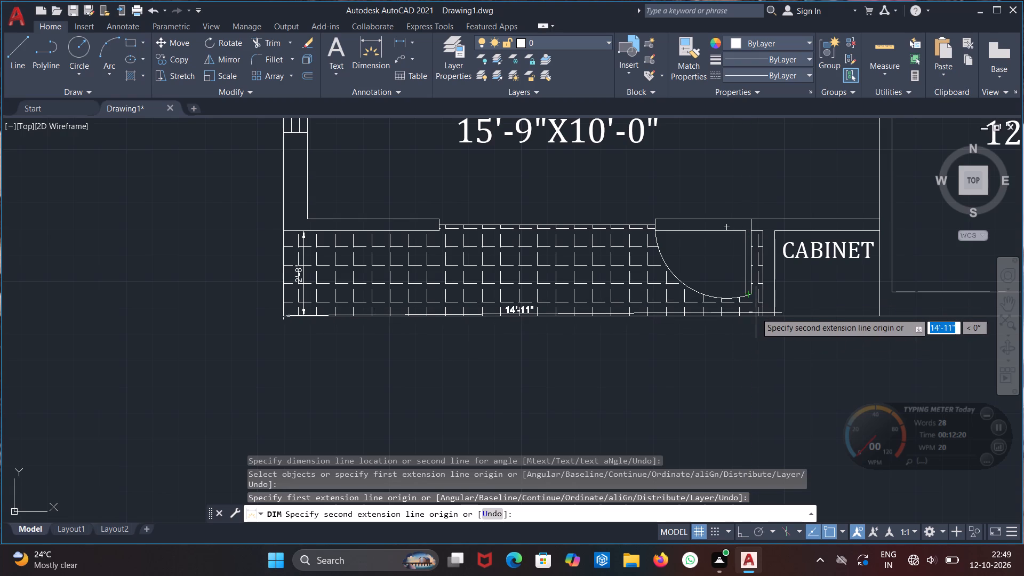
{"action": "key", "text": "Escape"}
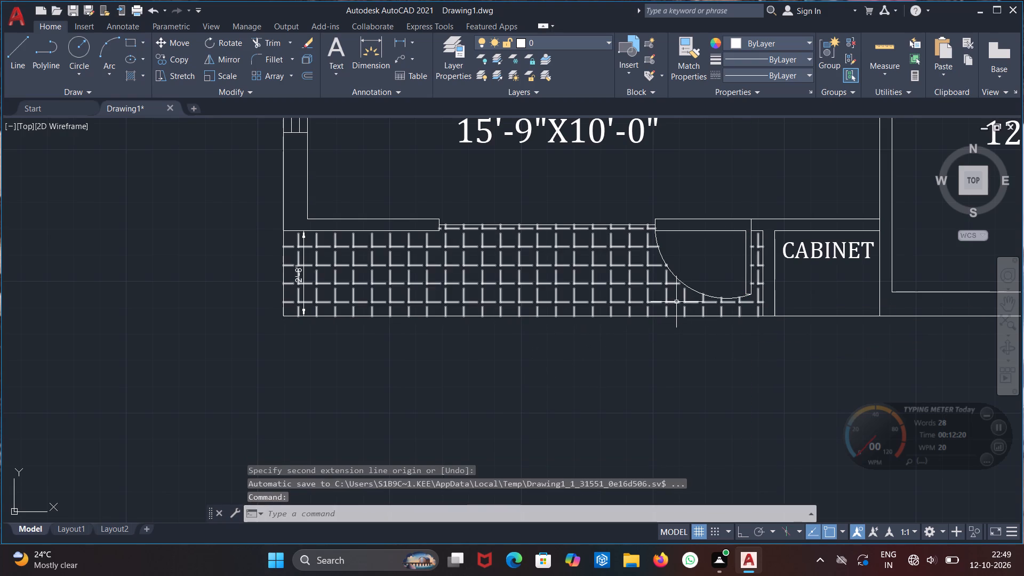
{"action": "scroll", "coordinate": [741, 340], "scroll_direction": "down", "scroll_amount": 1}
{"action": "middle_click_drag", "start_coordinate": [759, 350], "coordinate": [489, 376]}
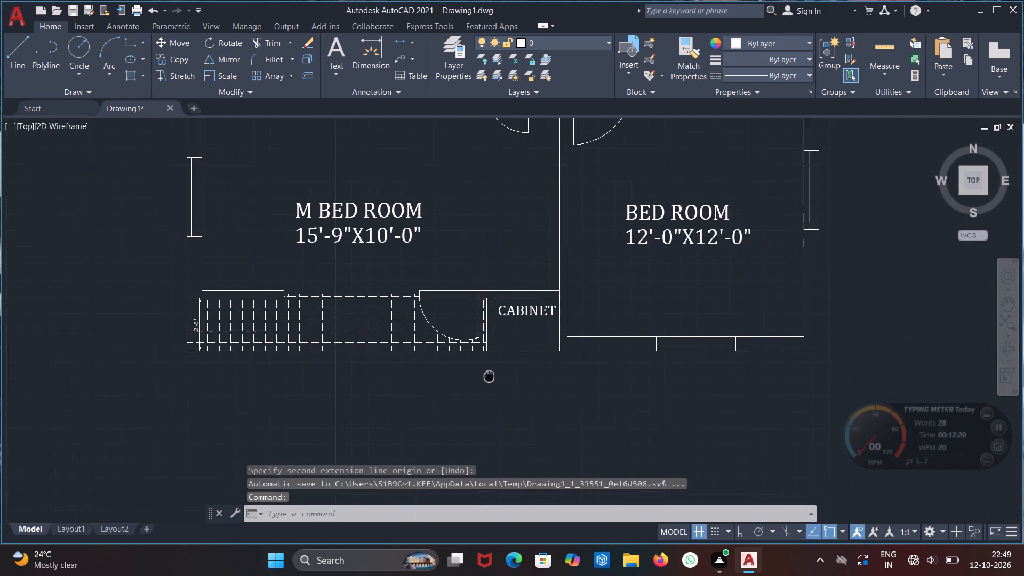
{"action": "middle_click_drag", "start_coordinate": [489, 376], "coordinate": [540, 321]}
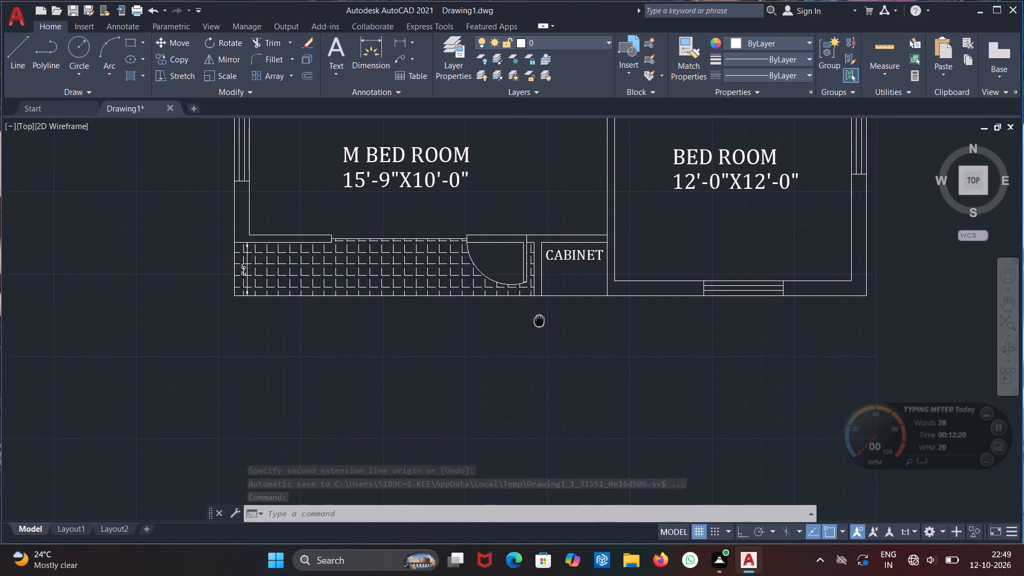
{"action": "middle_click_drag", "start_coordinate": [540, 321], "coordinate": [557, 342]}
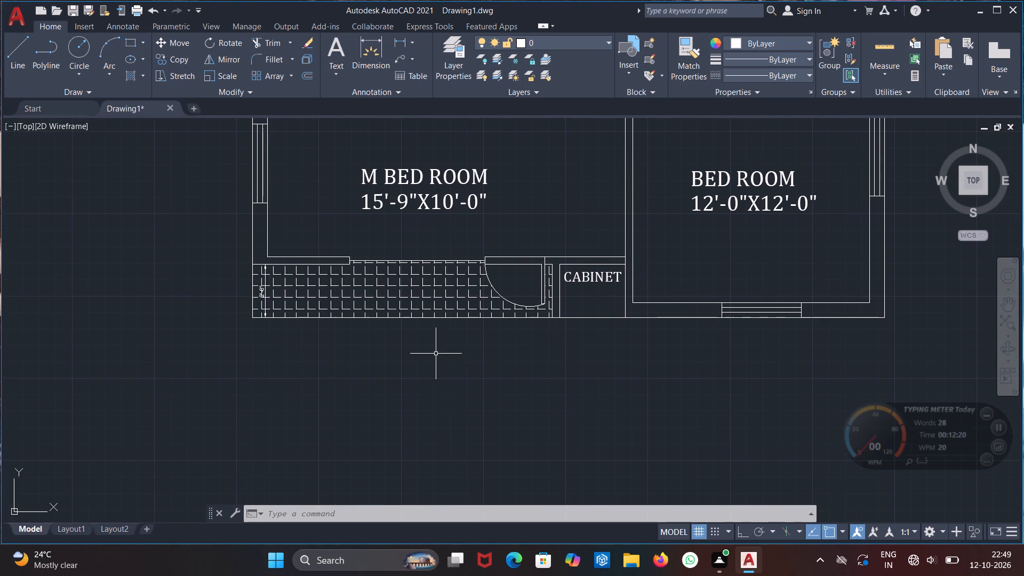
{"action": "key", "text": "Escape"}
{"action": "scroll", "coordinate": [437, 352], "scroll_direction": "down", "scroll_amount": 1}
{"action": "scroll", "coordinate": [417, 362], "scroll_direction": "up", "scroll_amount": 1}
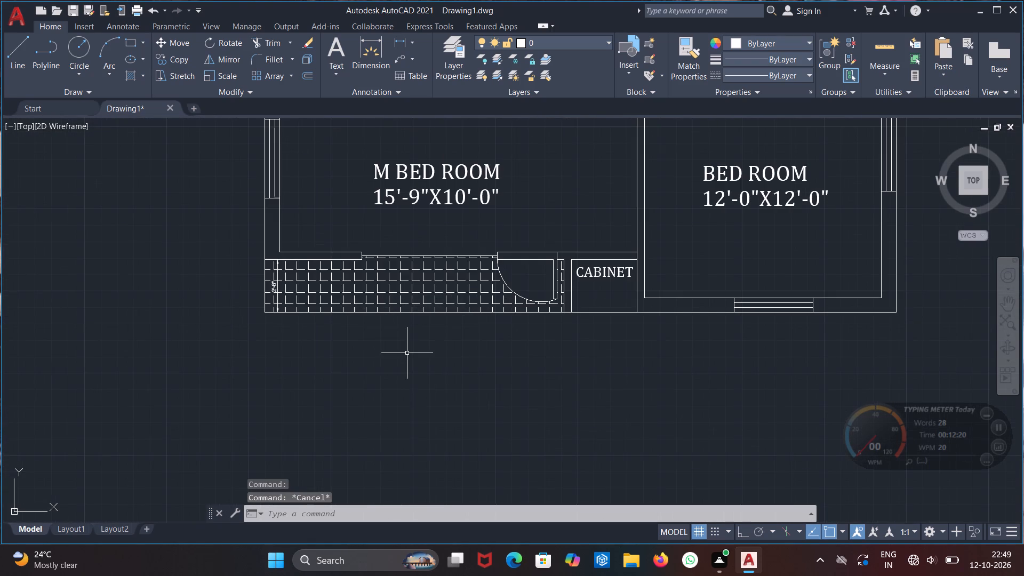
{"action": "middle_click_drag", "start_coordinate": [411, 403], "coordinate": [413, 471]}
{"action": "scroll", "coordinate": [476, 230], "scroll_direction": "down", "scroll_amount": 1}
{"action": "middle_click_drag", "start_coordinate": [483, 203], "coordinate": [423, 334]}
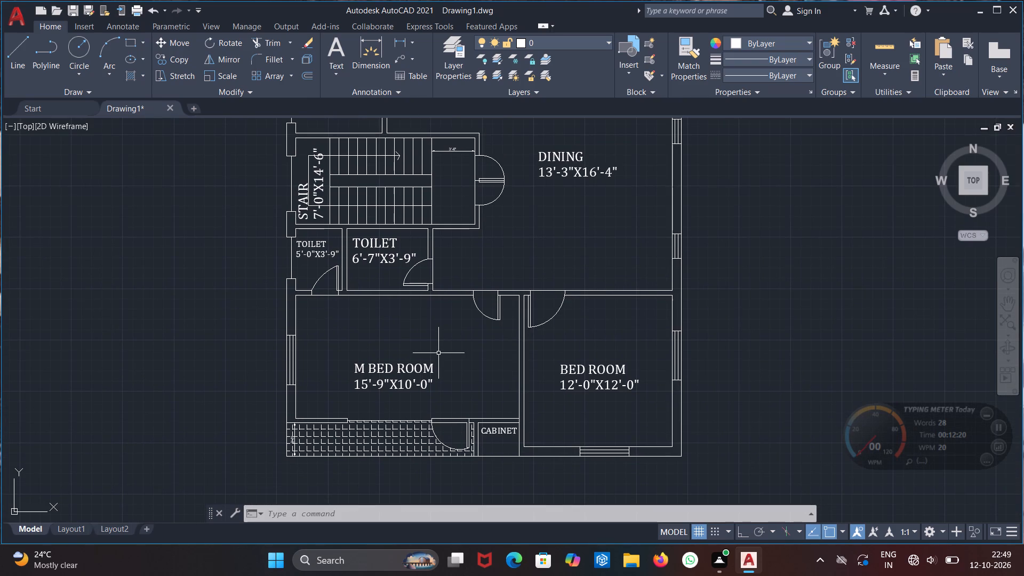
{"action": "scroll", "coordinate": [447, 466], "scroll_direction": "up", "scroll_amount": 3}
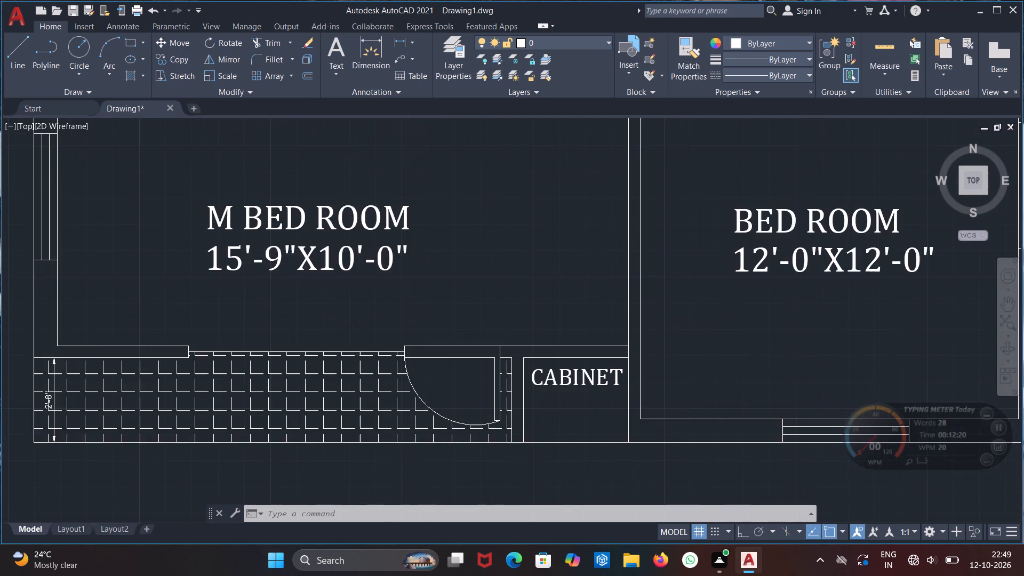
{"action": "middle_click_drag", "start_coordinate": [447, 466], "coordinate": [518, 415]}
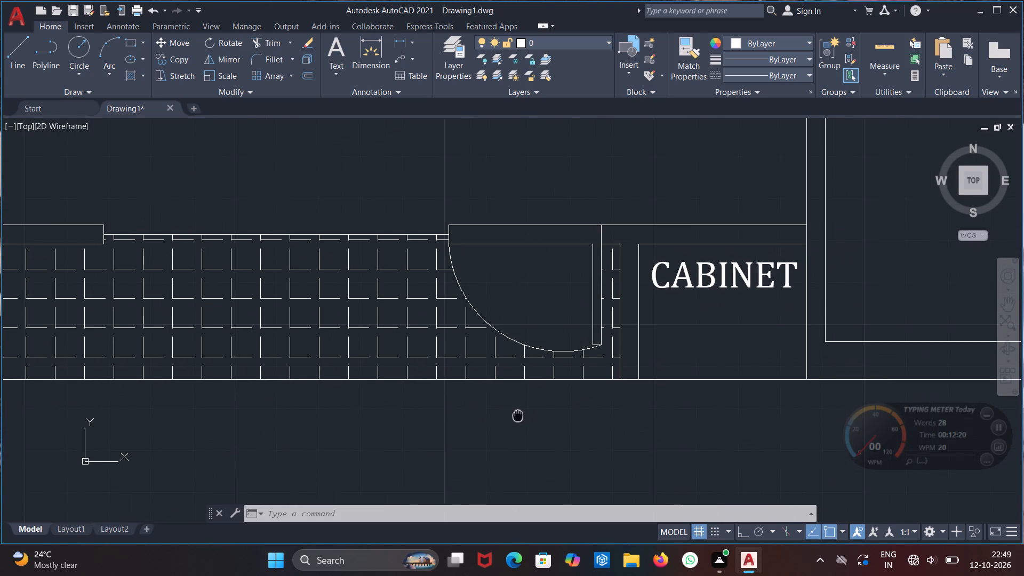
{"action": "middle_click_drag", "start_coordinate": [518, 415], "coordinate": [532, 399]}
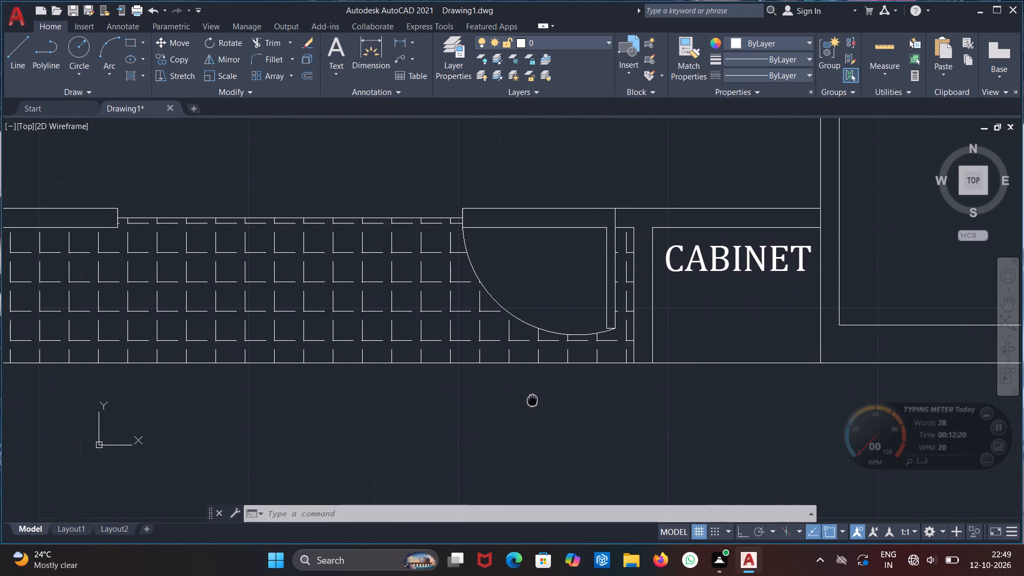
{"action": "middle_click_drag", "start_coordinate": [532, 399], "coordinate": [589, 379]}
Open the balcony depth dimension's text for editing and set its text height to 6".
{"action": "scroll", "coordinate": [480, 394], "scroll_direction": "down", "scroll_amount": 2}
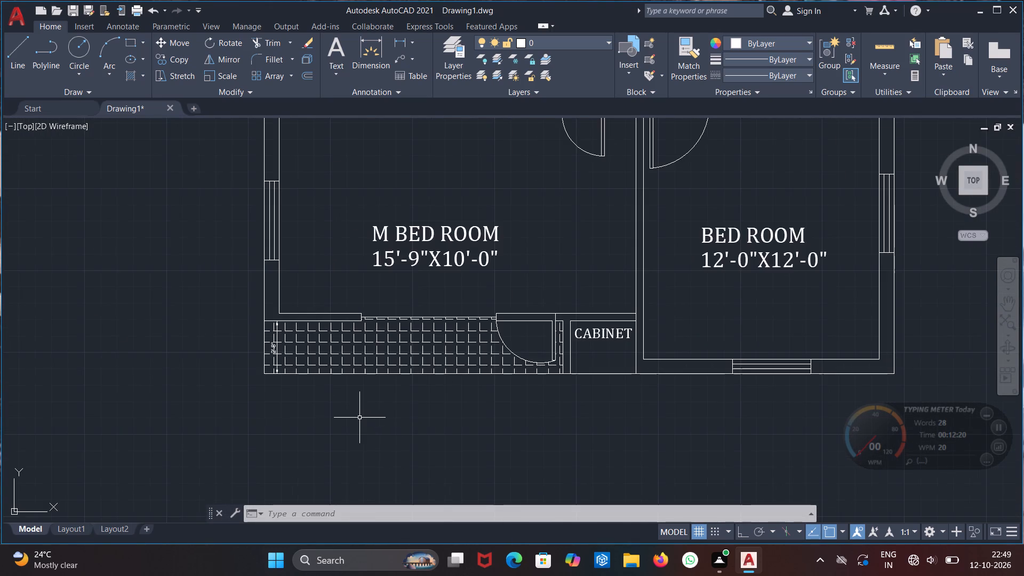
{"action": "scroll", "coordinate": [359, 417], "scroll_direction": "up", "scroll_amount": 1}
{"action": "middle_click_drag", "start_coordinate": [359, 416], "coordinate": [547, 411]}
{"action": "scroll", "coordinate": [427, 305], "scroll_direction": "up", "scroll_amount": 3}
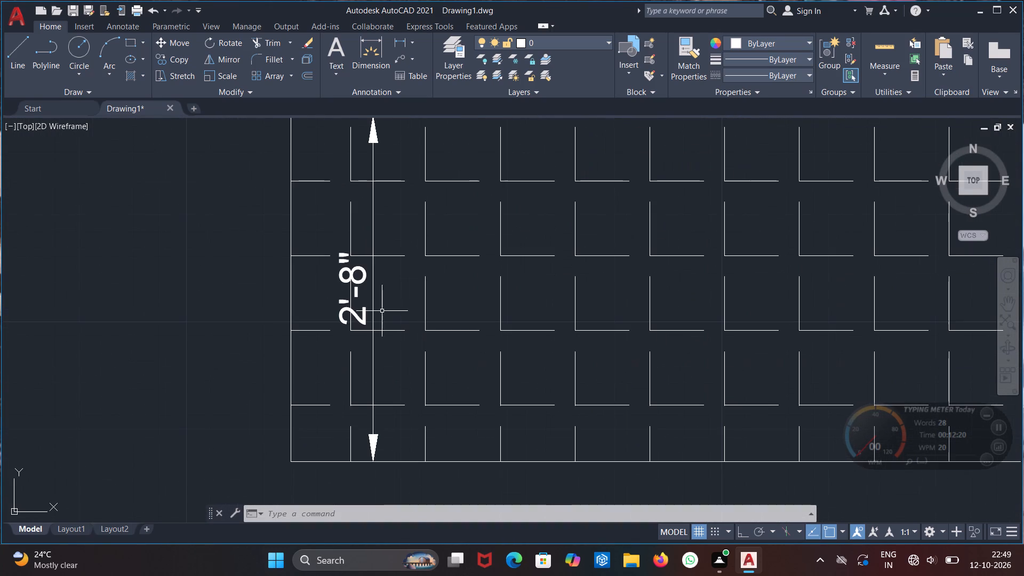
{"action": "left_click", "coordinate": [349, 310]}
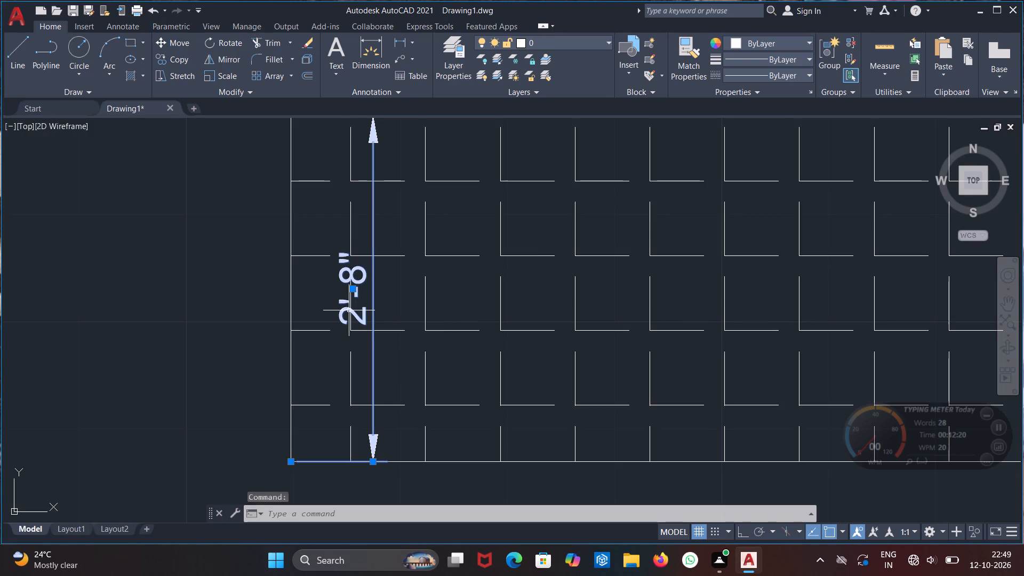
{"action": "left_click", "coordinate": [349, 310]}
{"action": "double_click", "coordinate": [349, 310]}
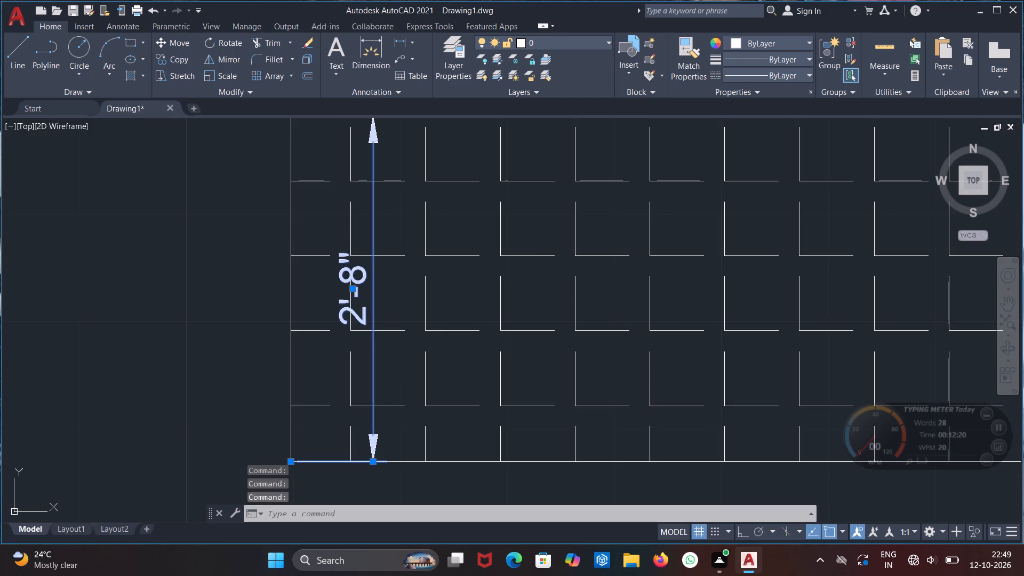
{"action": "left_click", "coordinate": [362, 295]}
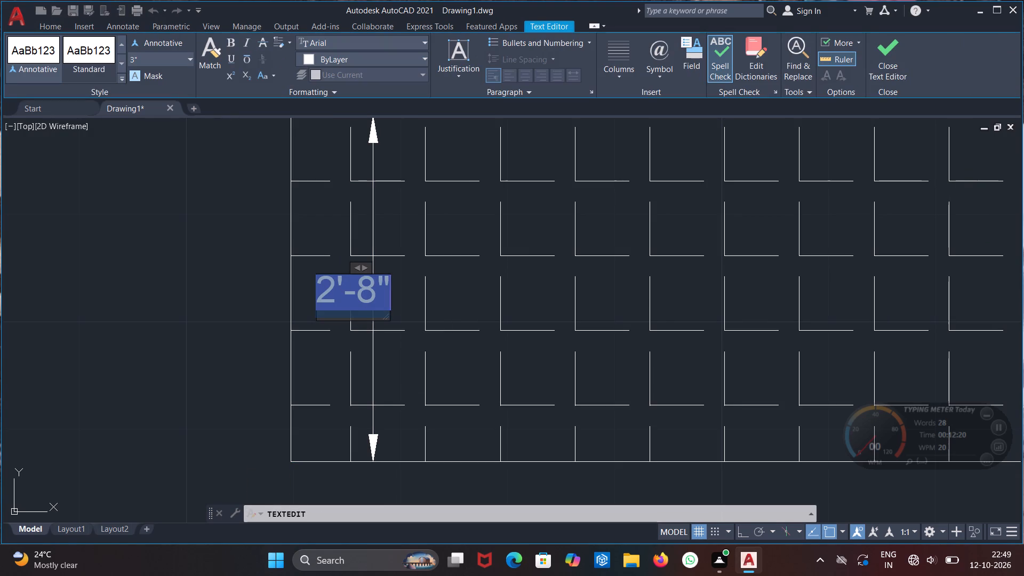
{"action": "left_click", "coordinate": [164, 62]}
{"action": "key", "text": "6"}
{"action": "key", "text": "shift+quotedbl"}
{"action": "key", "text": "Return"}
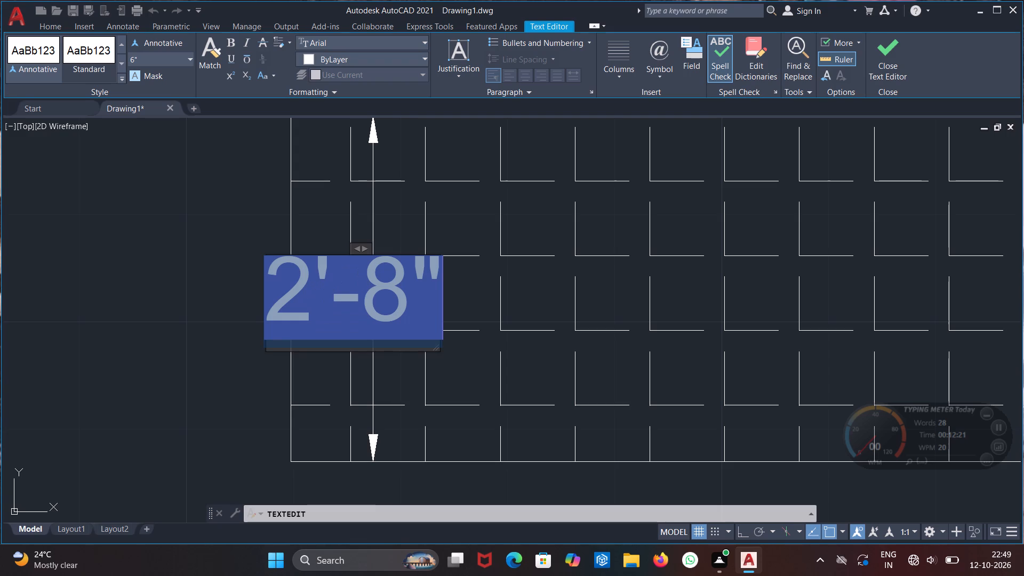
Change the balcony depth dimension text's font to Cambria and finish editing the text.
{"action": "left_click", "coordinate": [374, 303]}
{"action": "left_click", "coordinate": [342, 44]}
{"action": "scroll", "coordinate": [388, 197], "scroll_direction": "down", "scroll_amount": 2}
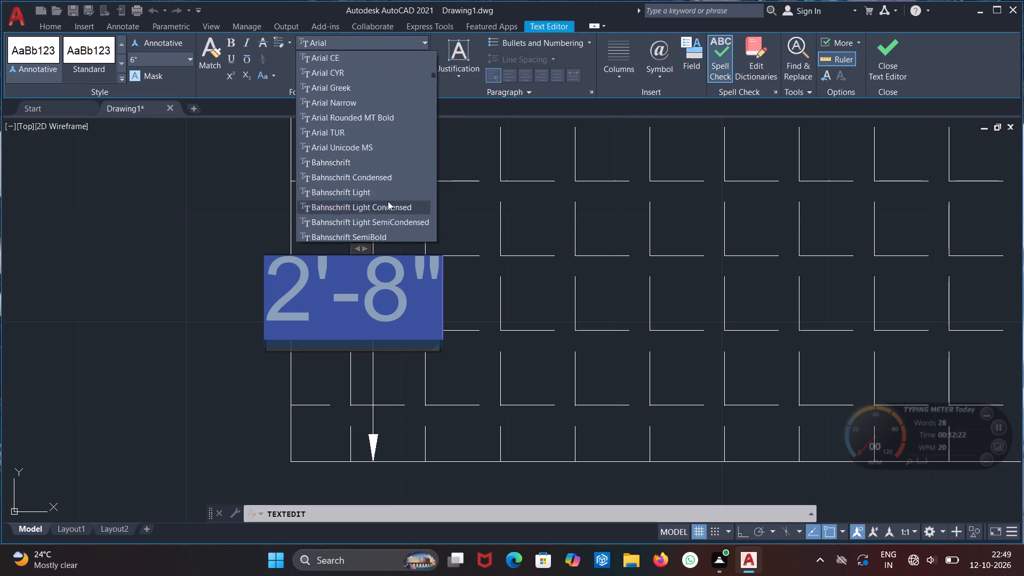
{"action": "scroll", "coordinate": [388, 201], "scroll_direction": "down", "scroll_amount": 8}
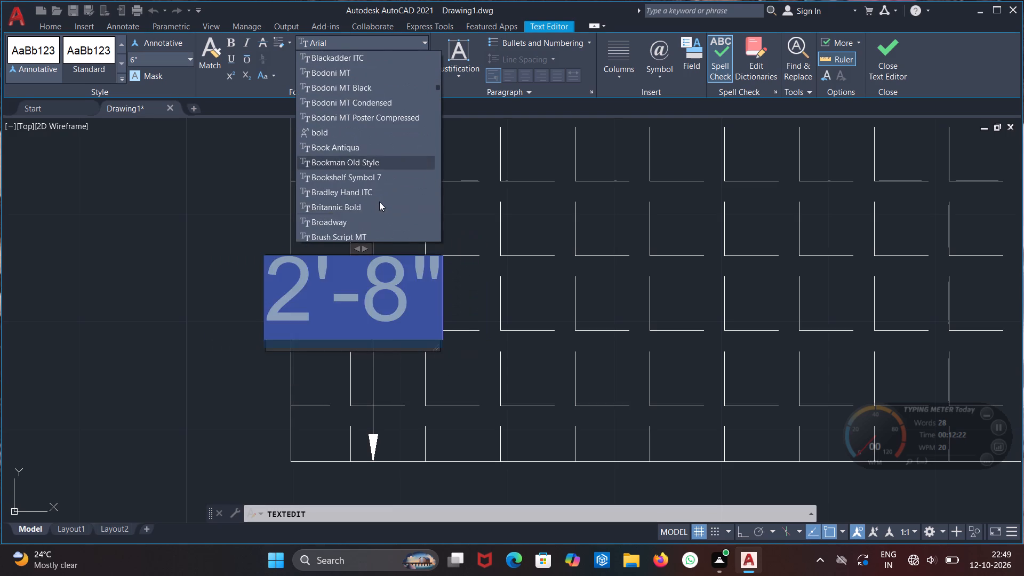
{"action": "scroll", "coordinate": [350, 220], "scroll_direction": "down", "scroll_amount": 2}
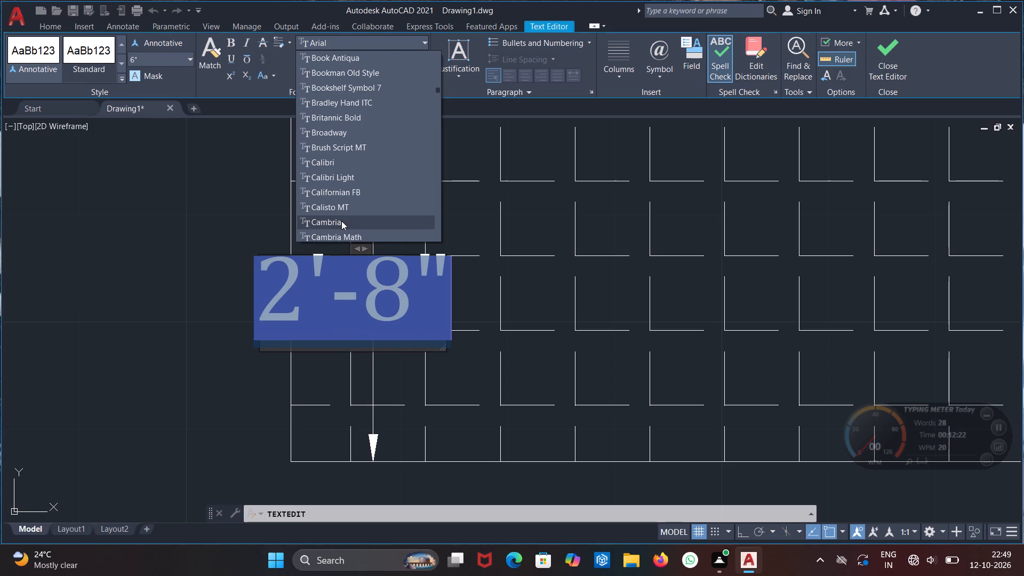
{"action": "left_click", "coordinate": [341, 221]}
{"action": "left_click", "coordinate": [519, 348]}
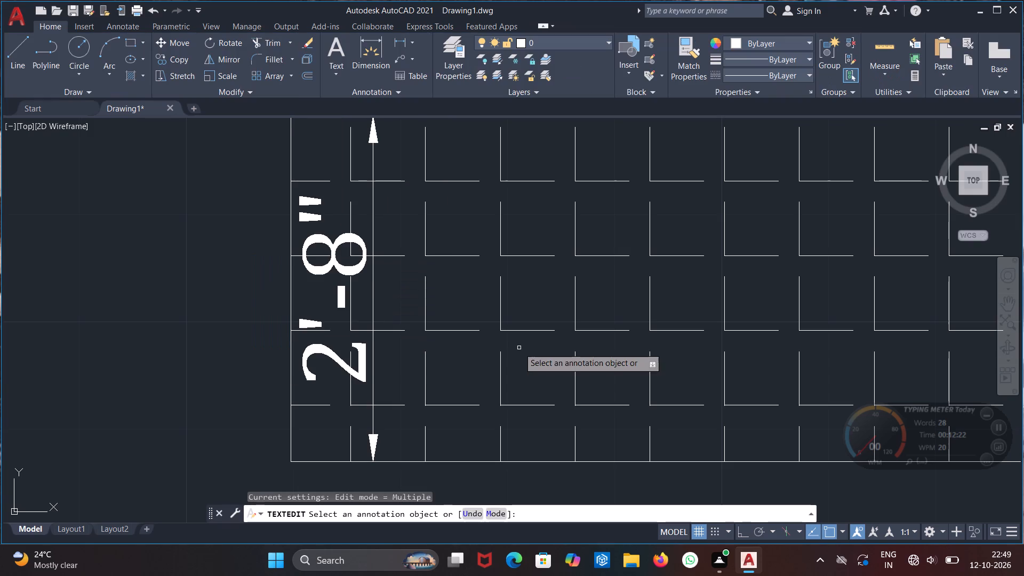
Dimension the length of the hatched balcony along its bottom edge, placing the dimension line just inside the hatch.
{"action": "scroll", "coordinate": [441, 345], "scroll_direction": "down", "scroll_amount": 3}
{"action": "middle_click_drag", "start_coordinate": [586, 418], "coordinate": [481, 350]}
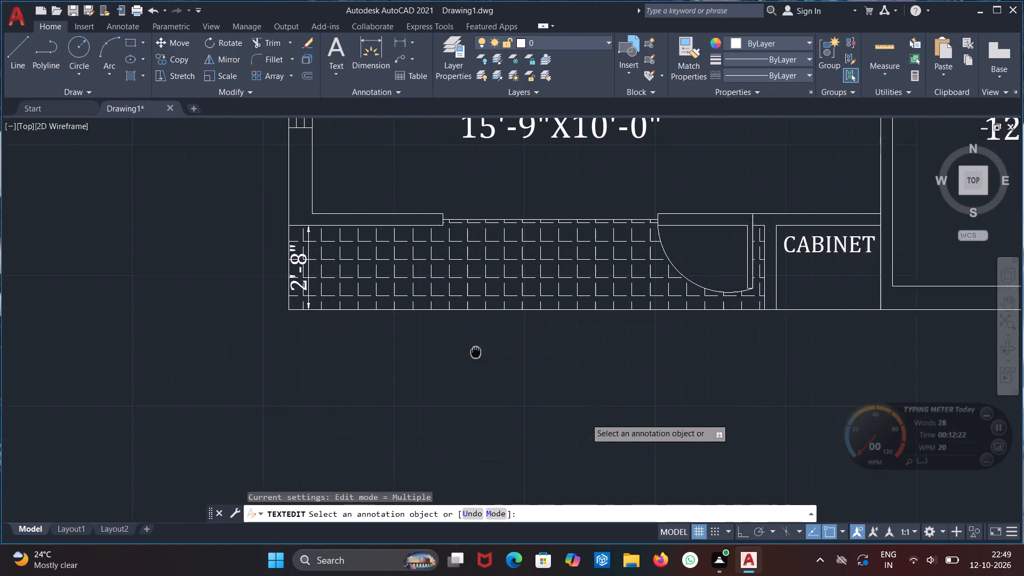
{"action": "middle_click_drag", "start_coordinate": [481, 350], "coordinate": [428, 366]}
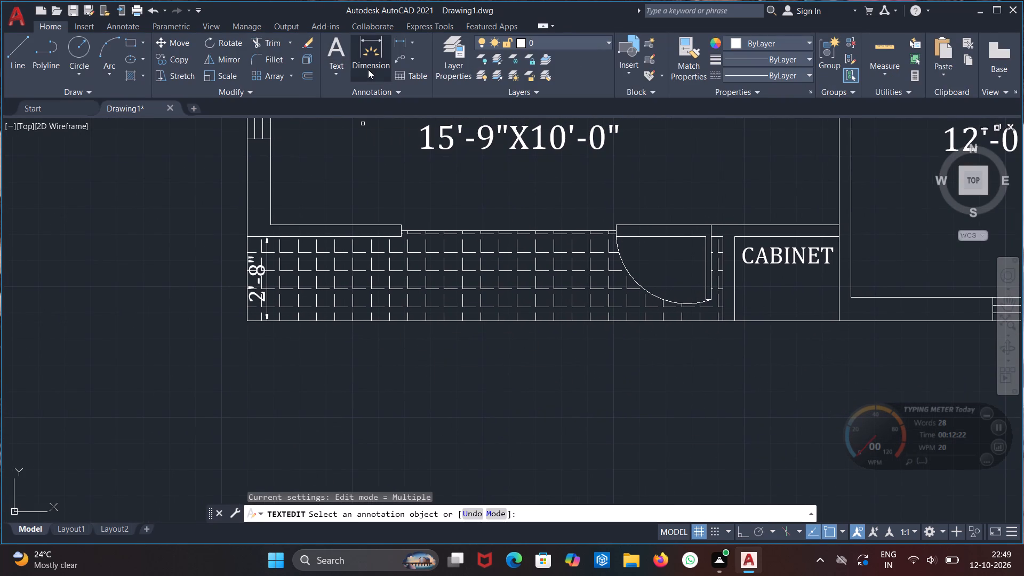
{"action": "left_click", "coordinate": [368, 69]}
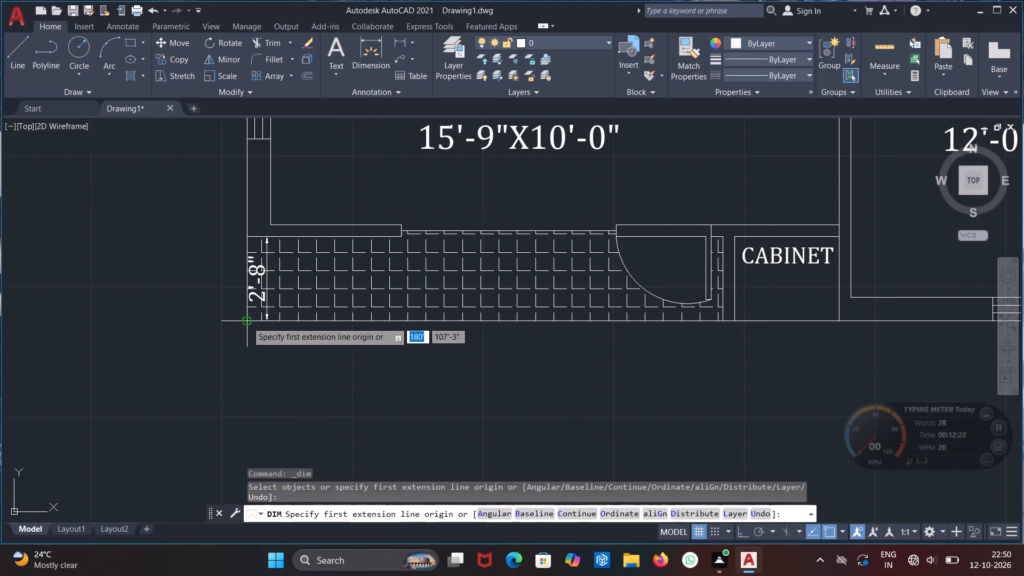
{"action": "left_click", "coordinate": [247, 322]}
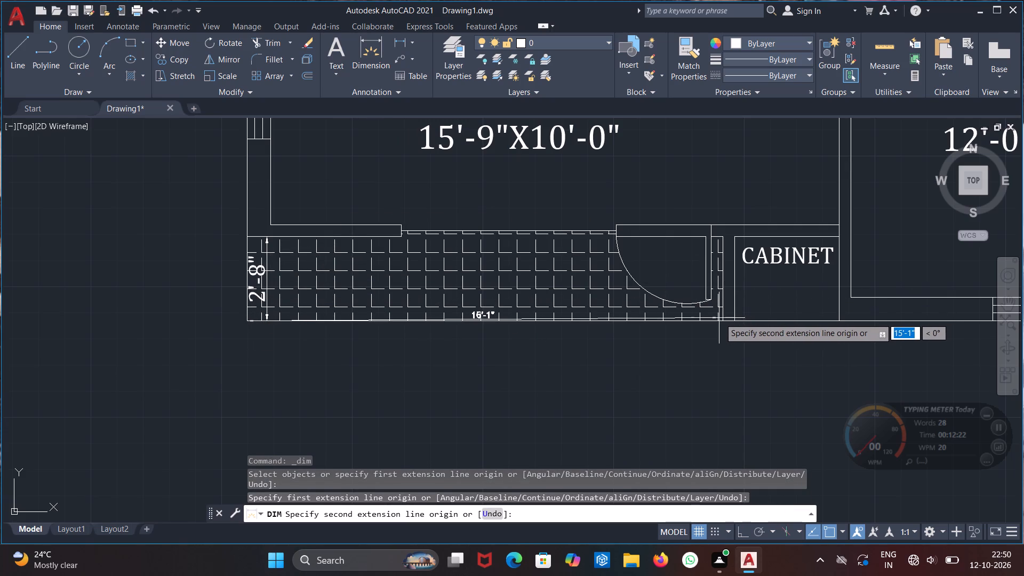
{"action": "left_click", "coordinate": [723, 318]}
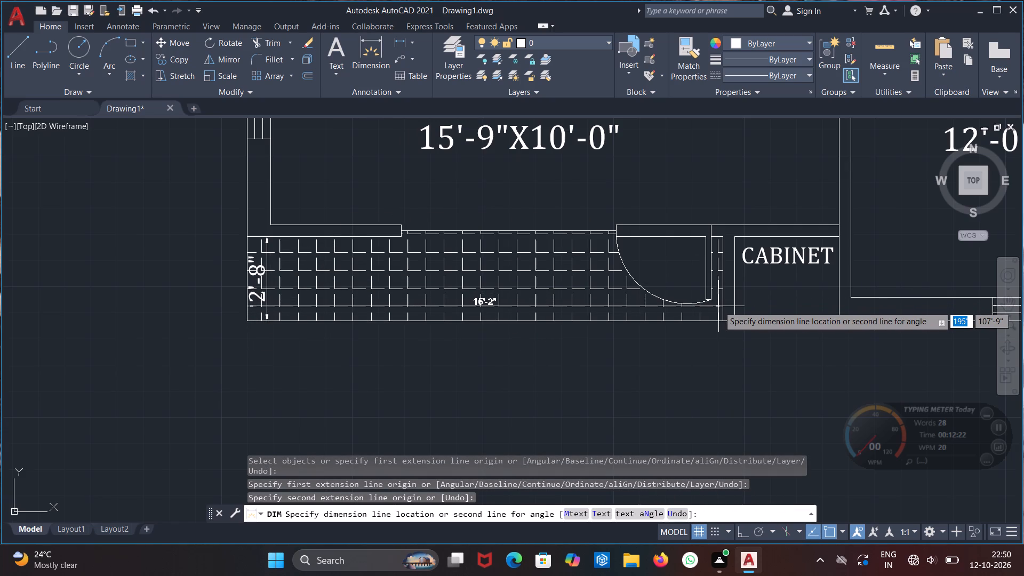
{"action": "left_click", "coordinate": [718, 306]}
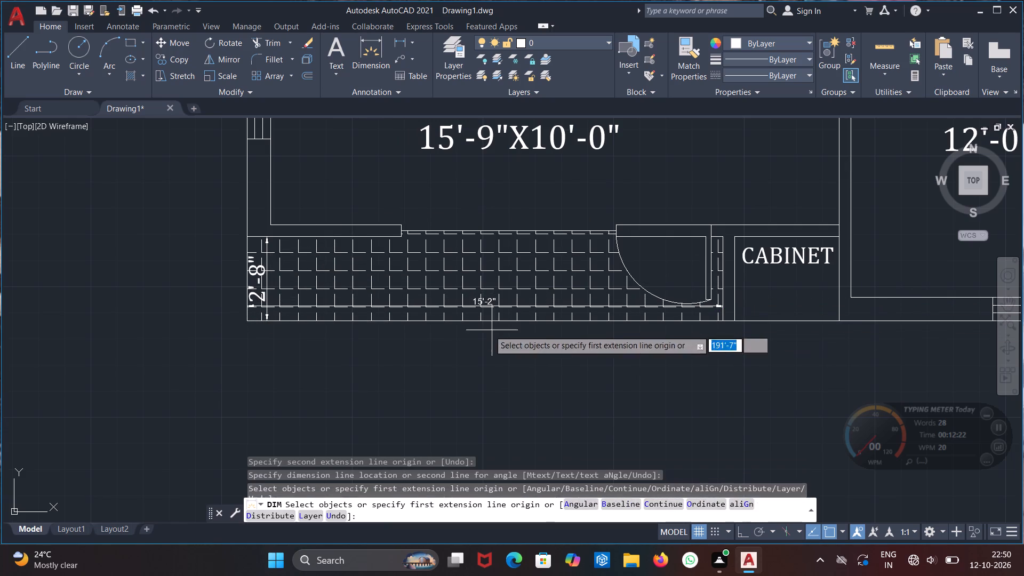
Open the text of the dimension along the balcony's length for editing and set its text height to 6".
{"action": "scroll", "coordinate": [471, 305], "scroll_direction": "up", "scroll_amount": 3}
{"action": "double_click", "coordinate": [499, 299]}
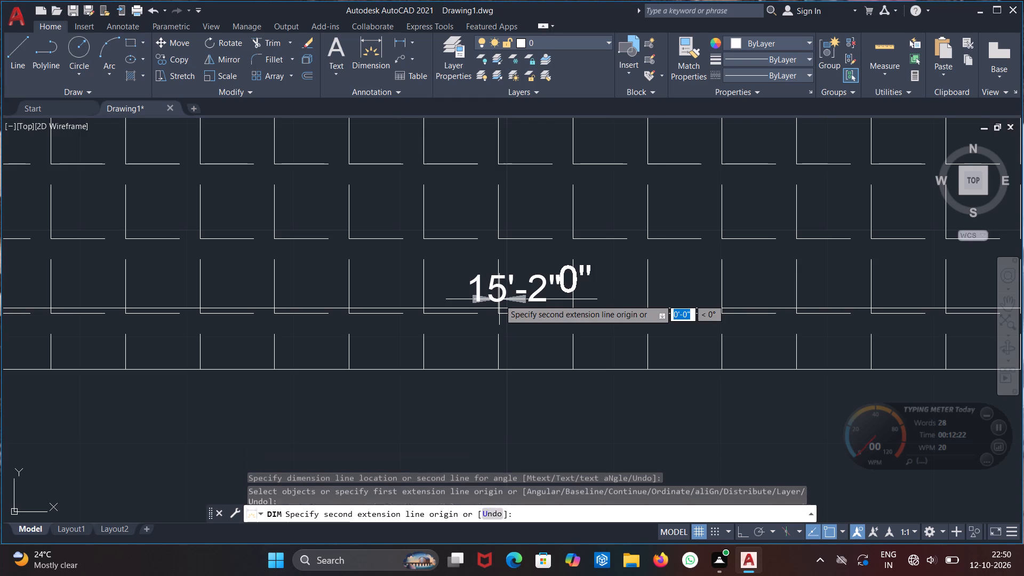
{"action": "key", "text": "Escape"}
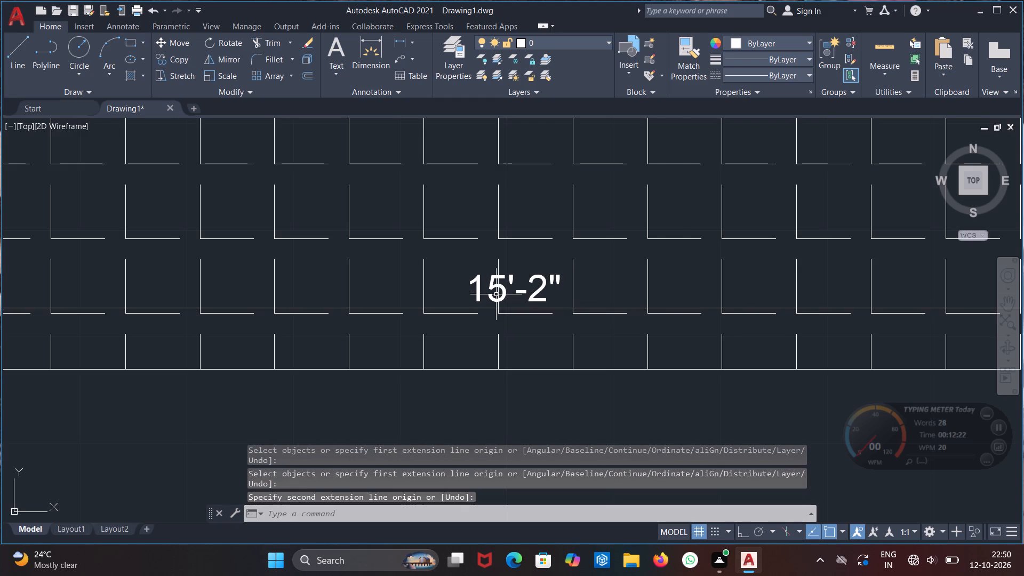
{"action": "double_click", "coordinate": [498, 299]}
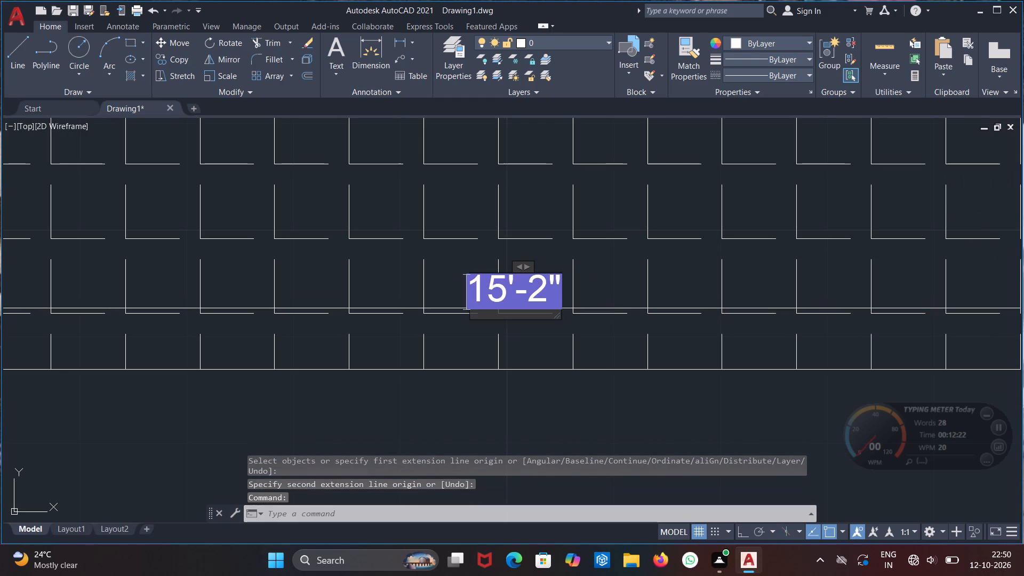
{"action": "left_click", "coordinate": [536, 291]}
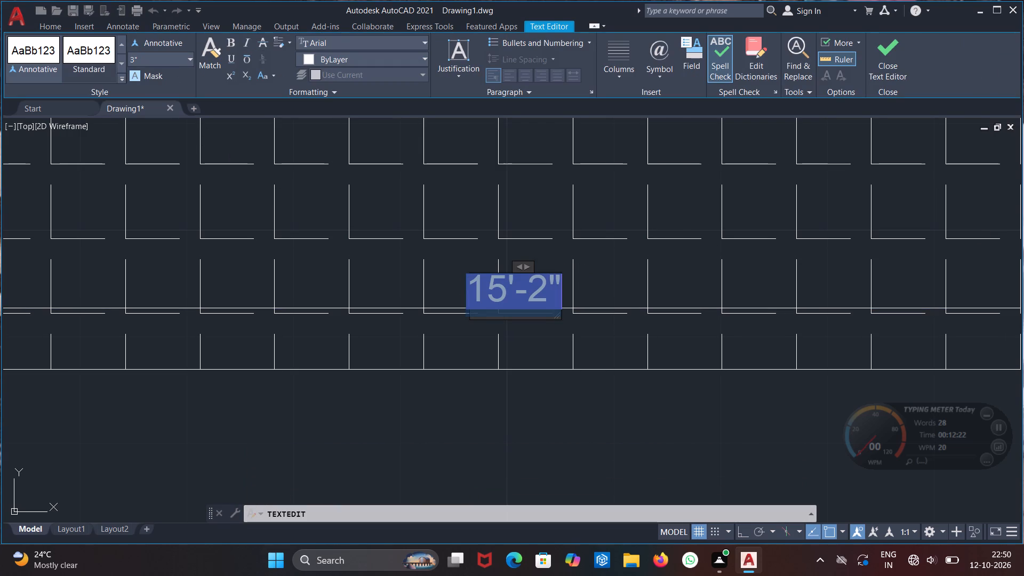
{"action": "left_click", "coordinate": [163, 59]}
{"action": "type", "text": "6\""}
{"action": "key", "text": "Return"}
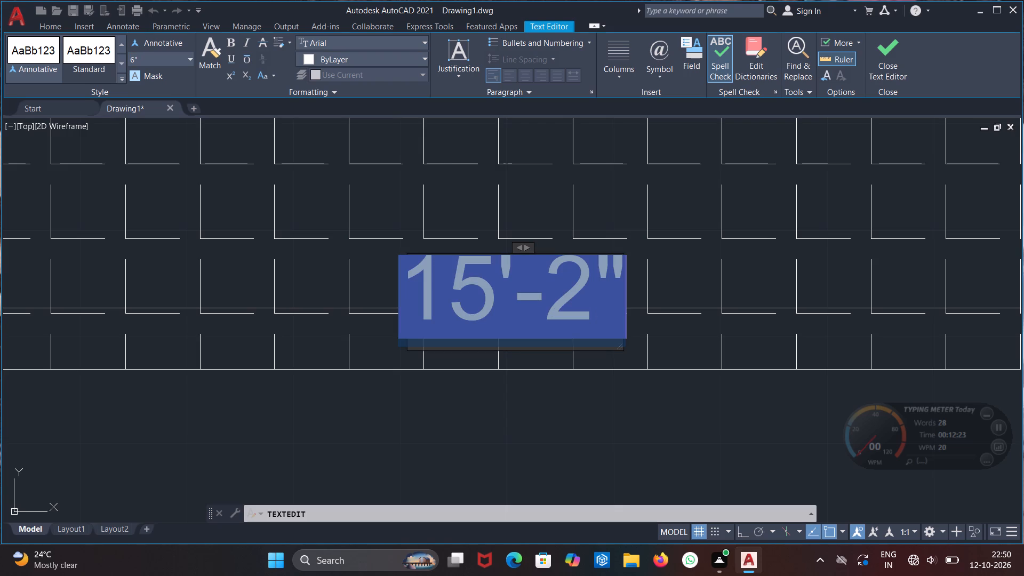
Change the balcony length dimension text's font to Cambria and finish editing the text.
{"action": "left_click", "coordinate": [376, 39]}
{"action": "scroll", "coordinate": [365, 210], "scroll_direction": "down", "scroll_amount": 2}
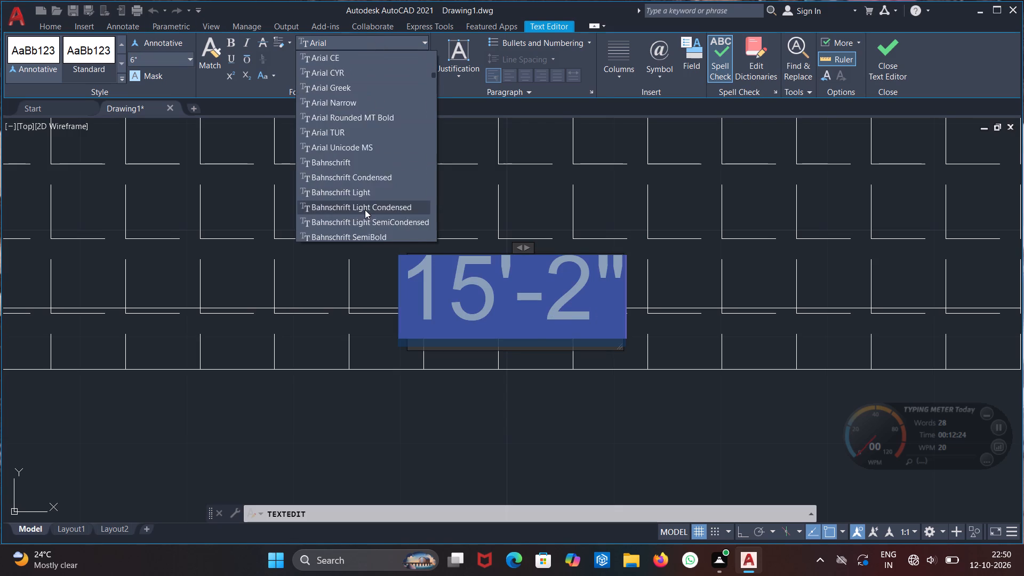
{"action": "scroll", "coordinate": [365, 210], "scroll_direction": "down", "scroll_amount": 9}
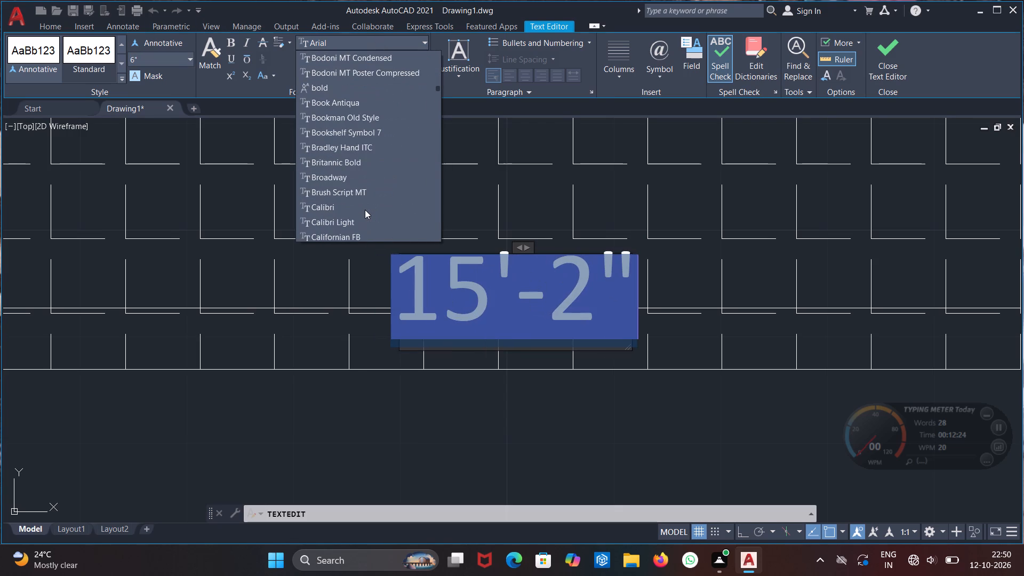
{"action": "scroll", "coordinate": [348, 213], "scroll_direction": "down", "scroll_amount": 1}
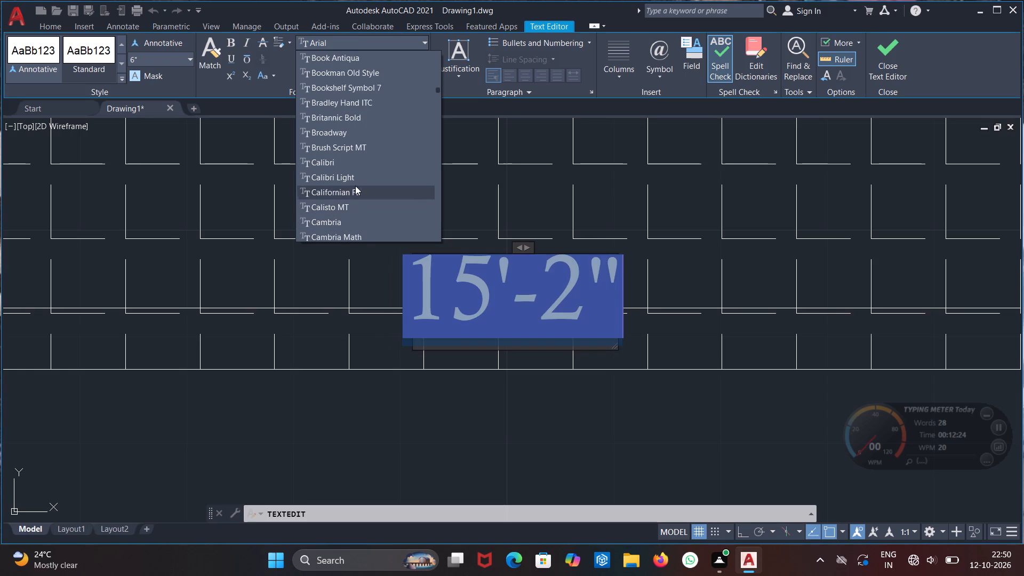
{"action": "scroll", "coordinate": [352, 221], "scroll_direction": "down", "scroll_amount": 1}
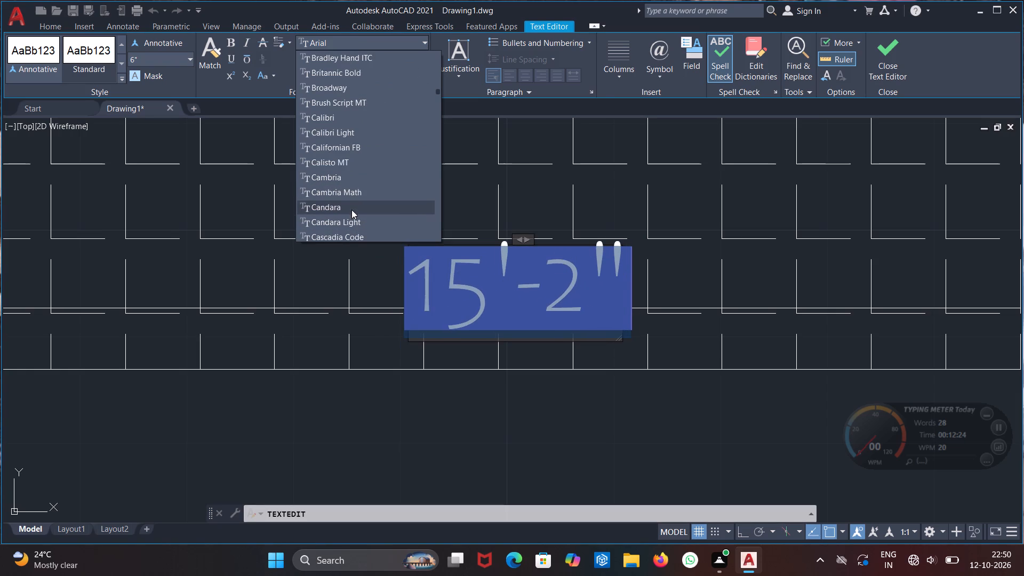
{"action": "left_click", "coordinate": [351, 179]}
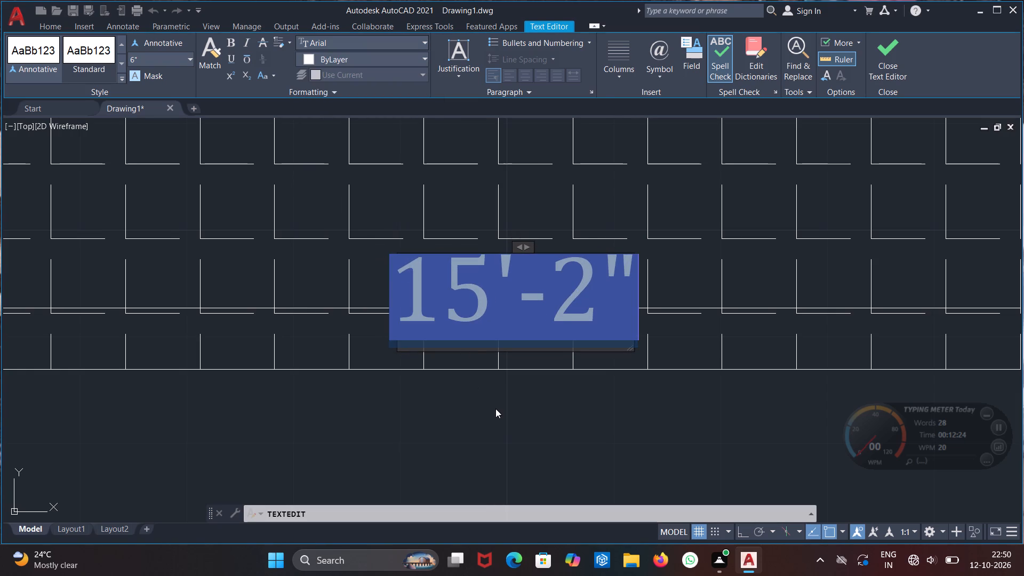
{"action": "left_click", "coordinate": [495, 409]}
Look over the balcony dimensions in relation to the bedrooms, toilets, stair and dining area of the floor plan.
{"action": "scroll", "coordinate": [516, 349], "scroll_direction": "down", "scroll_amount": 4}
{"action": "scroll", "coordinate": [743, 311], "scroll_direction": "up", "scroll_amount": 1}
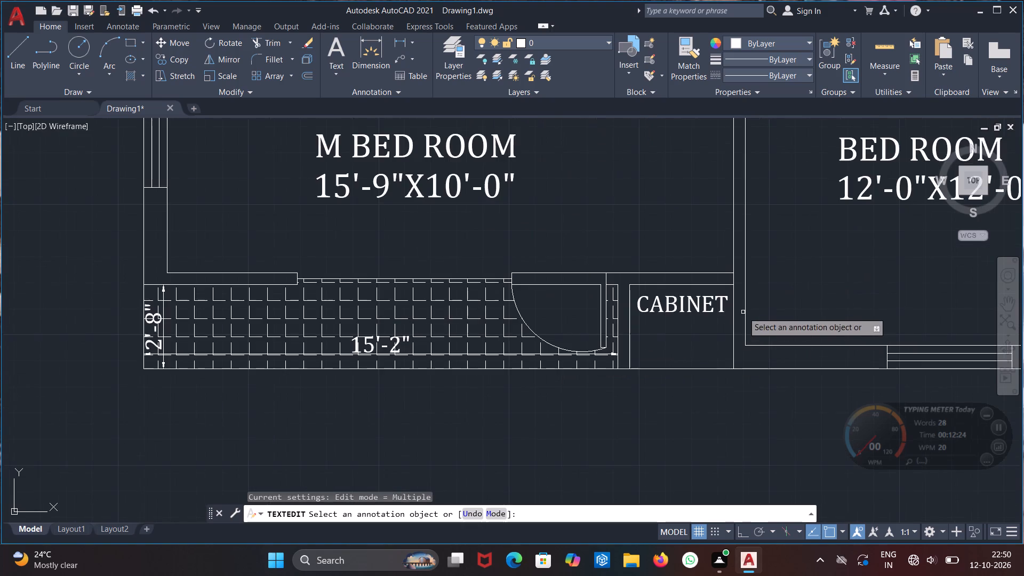
{"action": "scroll", "coordinate": [743, 323], "scroll_direction": "down", "scroll_amount": 1}
{"action": "middle_click_drag", "start_coordinate": [729, 385], "coordinate": [554, 403]}
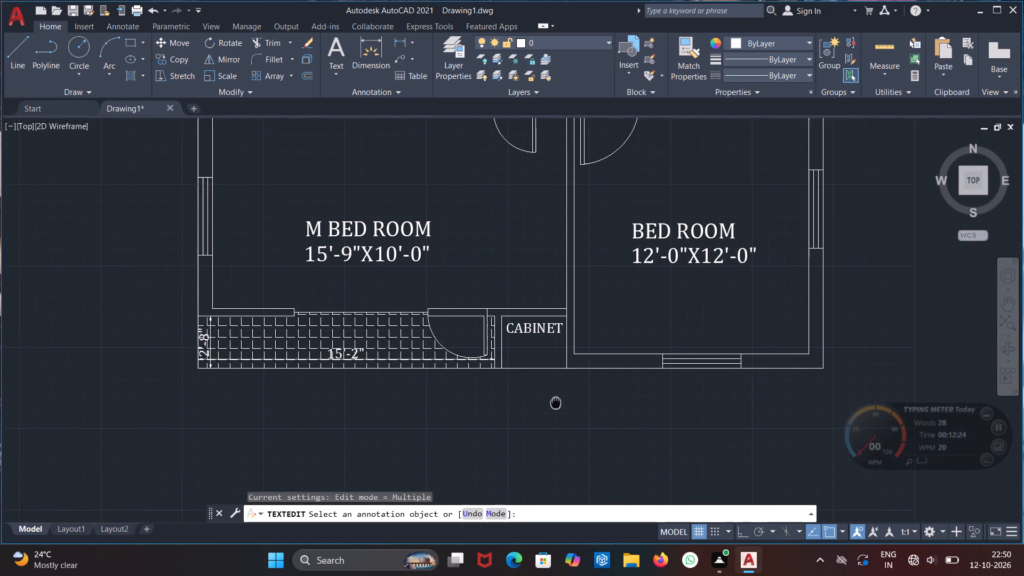
{"action": "middle_click_drag", "start_coordinate": [554, 403], "coordinate": [553, 403]}
{"action": "scroll", "coordinate": [553, 402], "scroll_direction": "down", "scroll_amount": 1}
{"action": "middle_click_drag", "start_coordinate": [465, 259], "coordinate": [475, 352]}
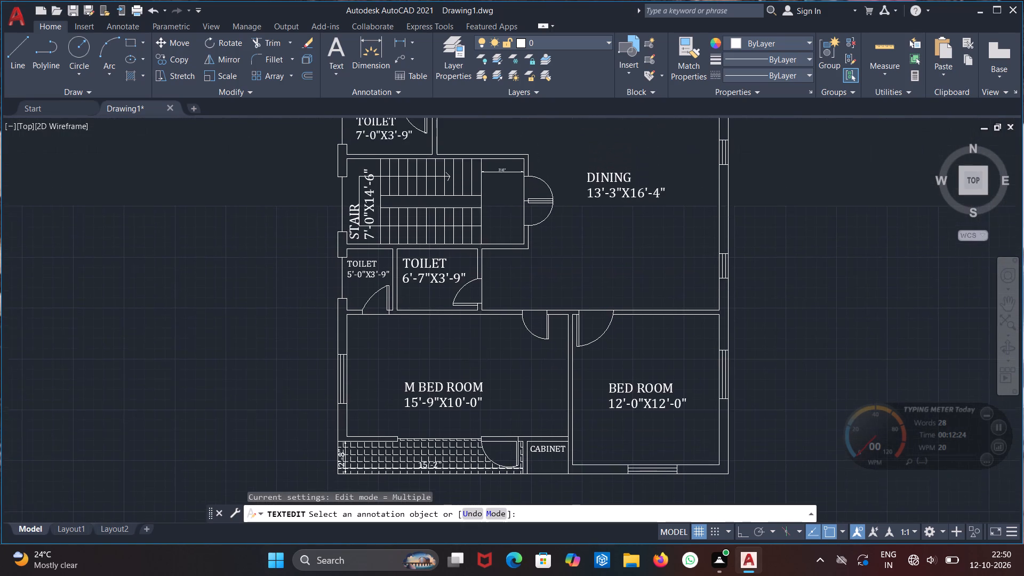
{"action": "middle_click_drag", "start_coordinate": [475, 352], "coordinate": [463, 234]}
Reopen the balcony length dimension's text, replace it with 12'-5" and widen its text box.
{"action": "scroll", "coordinate": [390, 352], "scroll_direction": "up", "scroll_amount": 2}
{"action": "scroll", "coordinate": [451, 329], "scroll_direction": "up", "scroll_amount": 3}
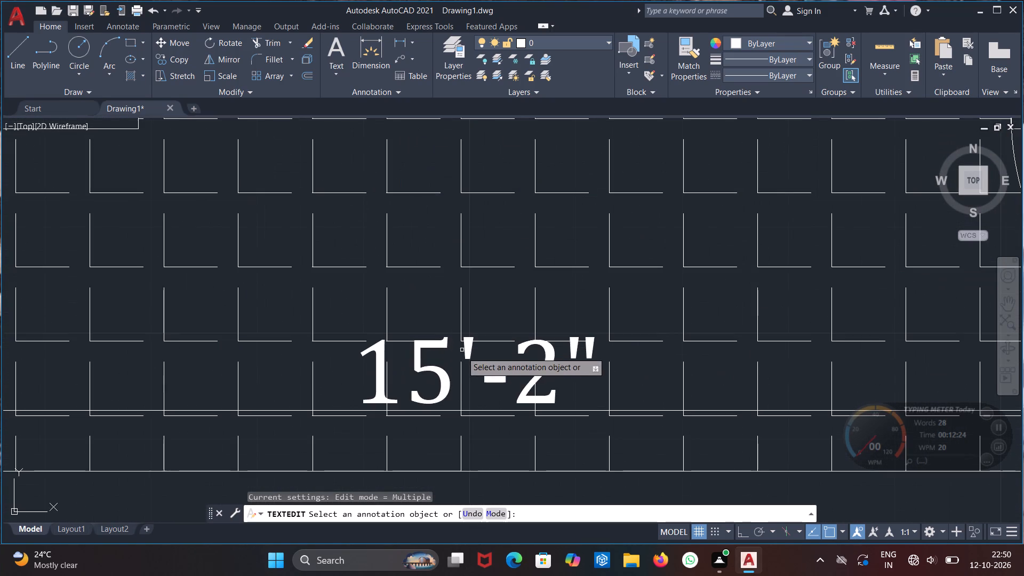
{"action": "key", "text": "Escape"}
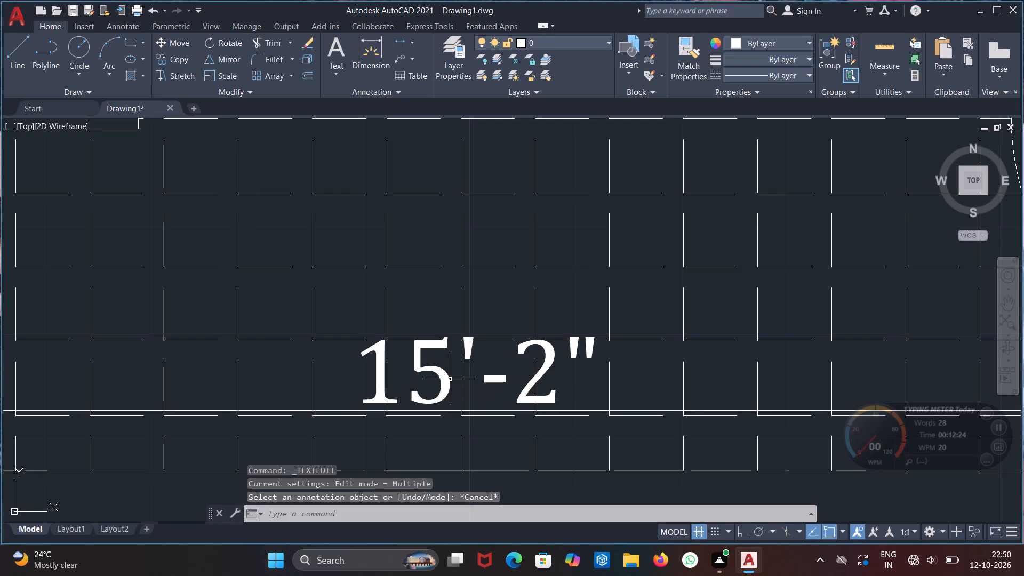
{"action": "left_click", "coordinate": [435, 372]}
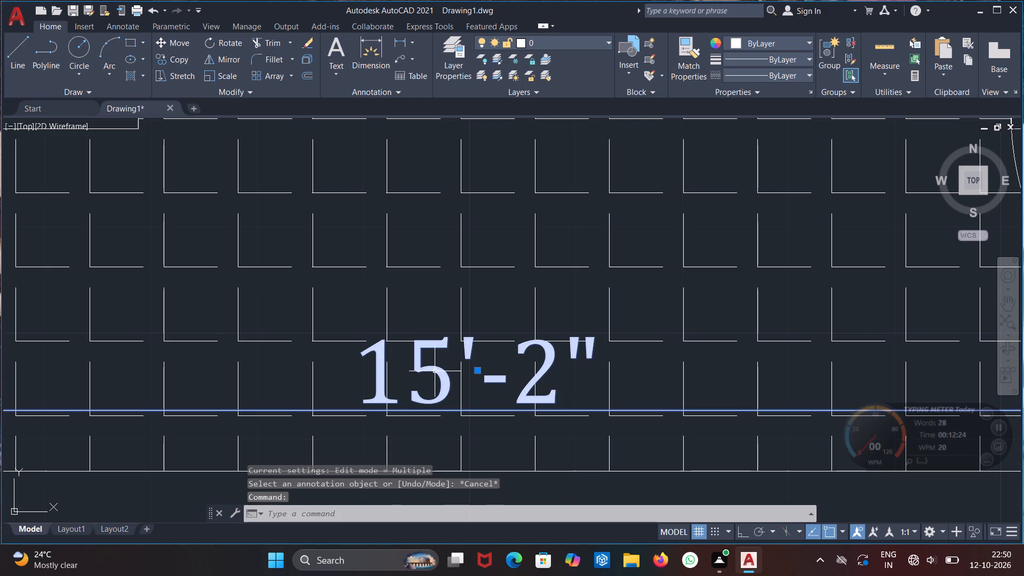
{"action": "left_click", "coordinate": [435, 371]}
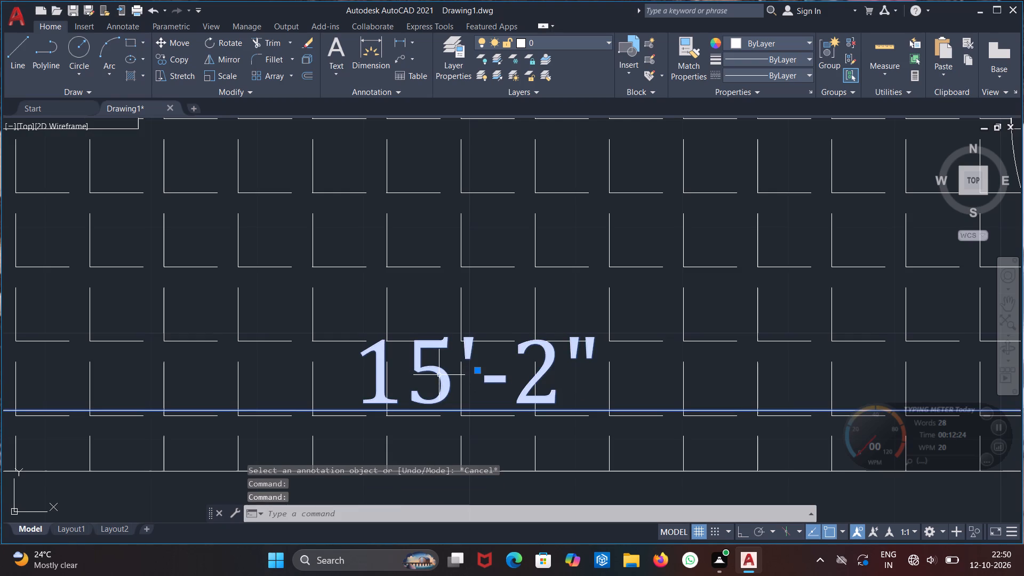
{"action": "key", "text": "Escape"}
{"action": "double_click", "coordinate": [443, 375]}
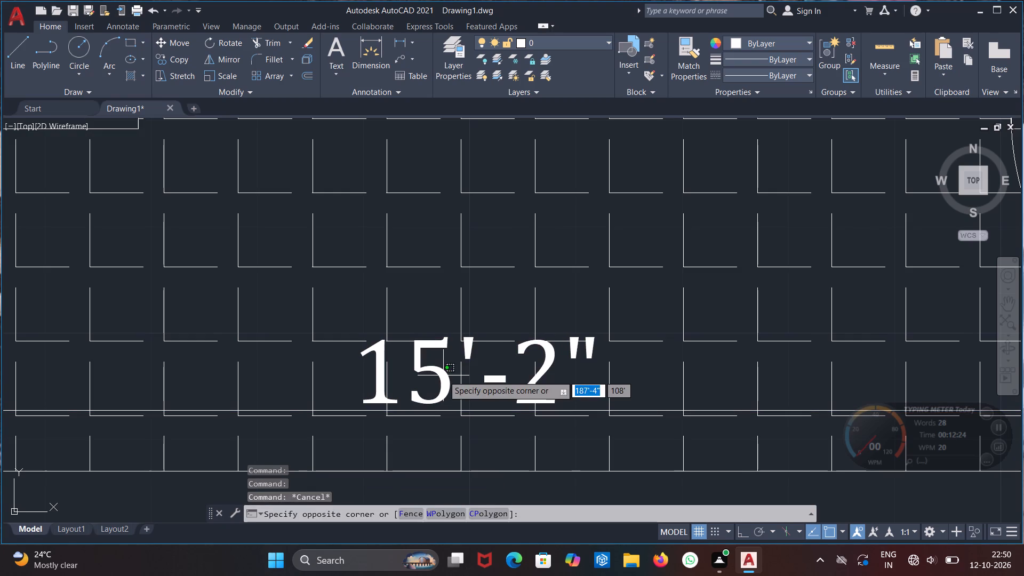
{"action": "key", "text": "Escape"}
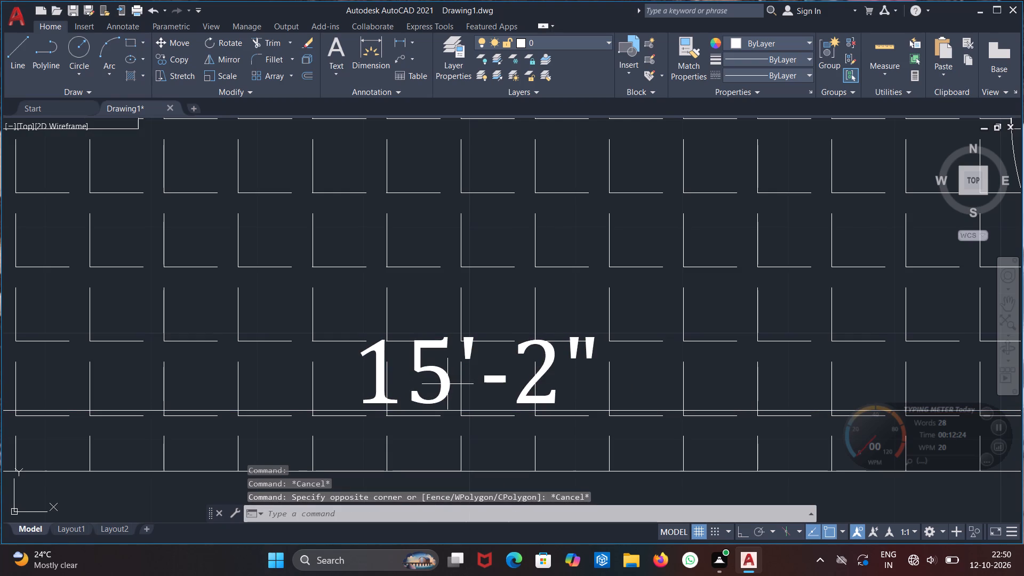
{"action": "double_click", "coordinate": [447, 384]}
{"action": "key", "text": "Escape"}
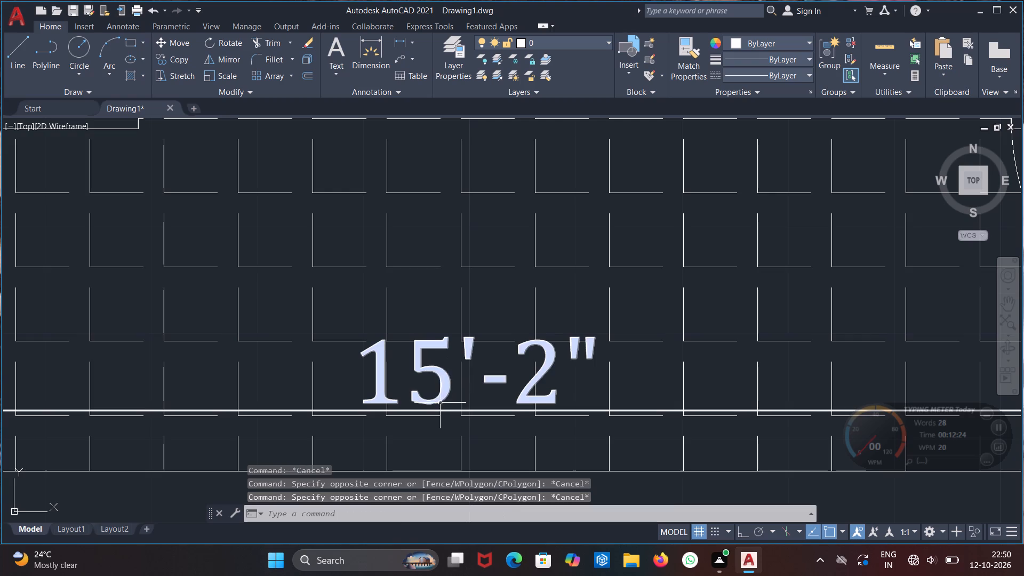
{"action": "double_click", "coordinate": [439, 403]}
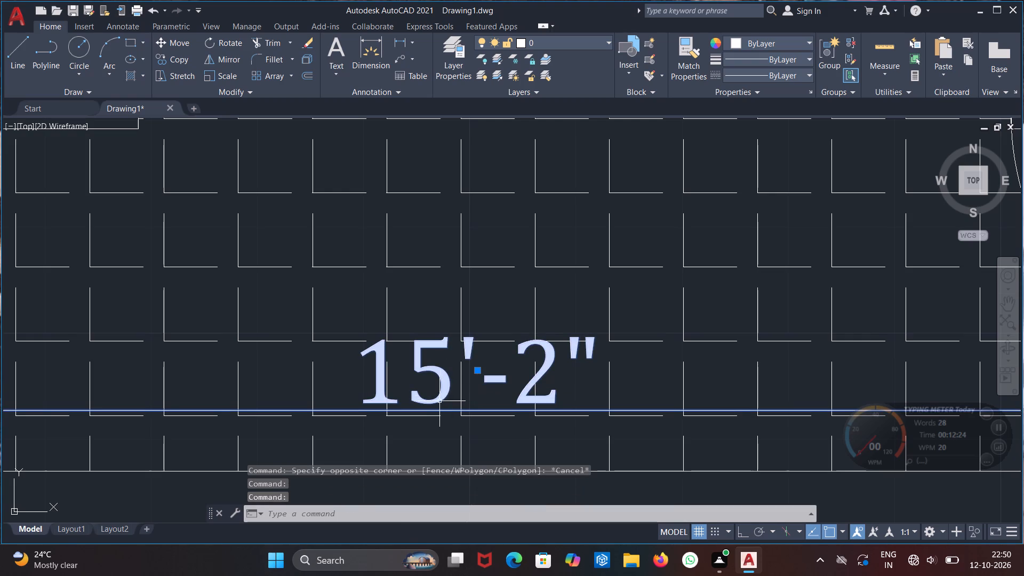
{"action": "left_click", "coordinate": [433, 398]}
{"action": "double_click", "coordinate": [433, 398]}
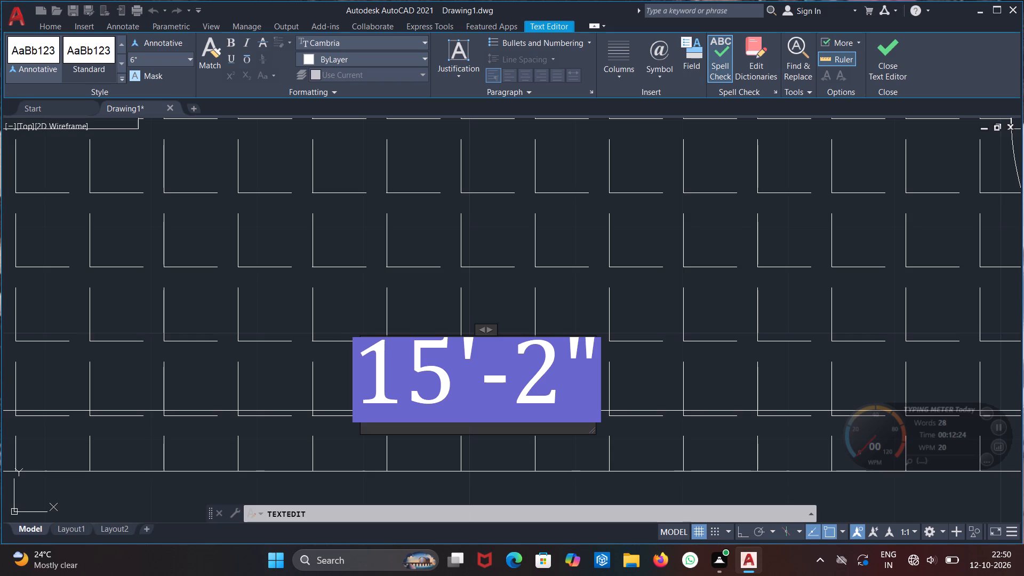
{"action": "type", "text": "12"}
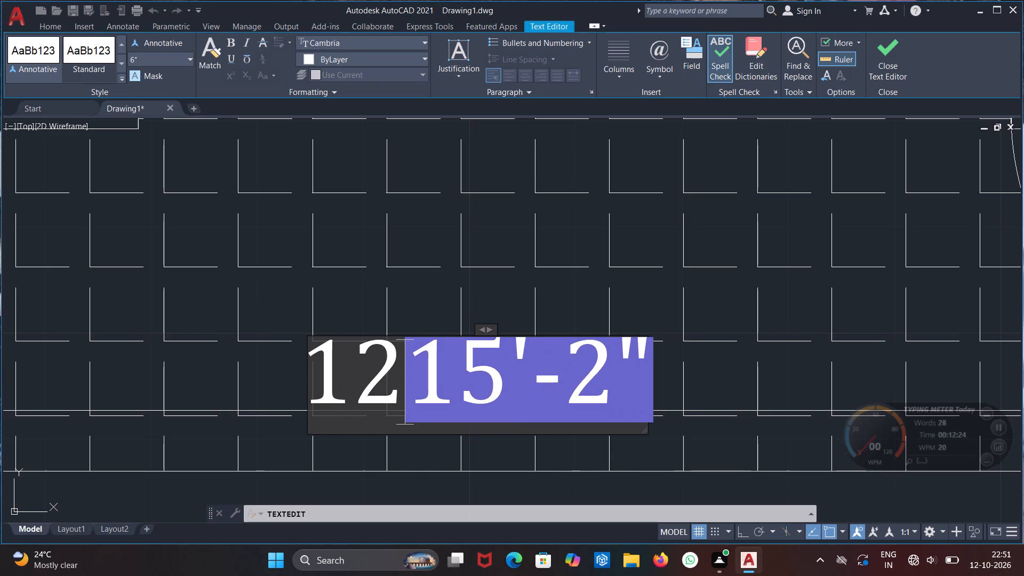
{"action": "key", "text": "Delete"}
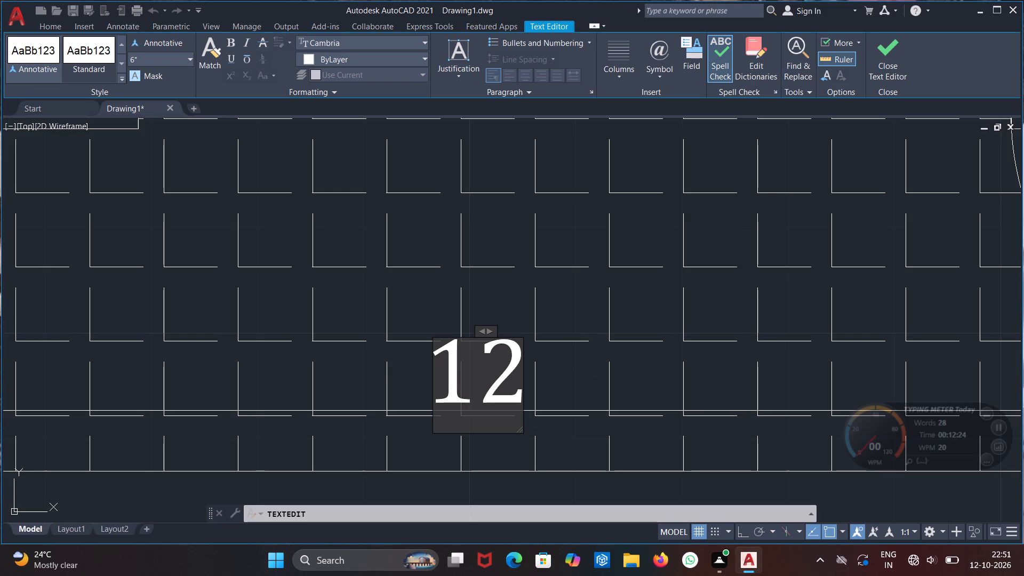
{"action": "left_click_drag", "start_coordinate": [492, 330], "coordinate": [818, 318]}
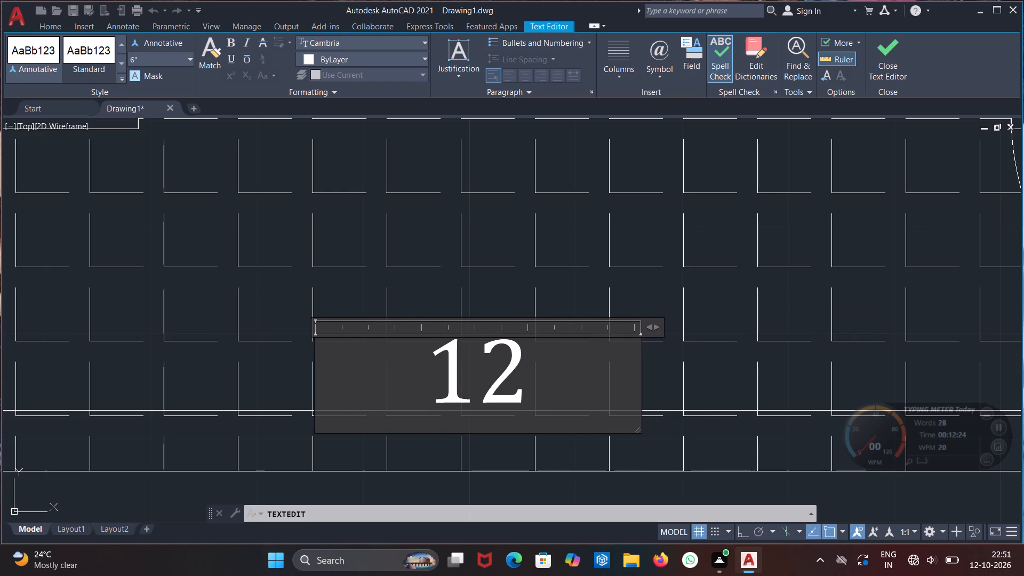
{"action": "key", "text": "apostrophe"}
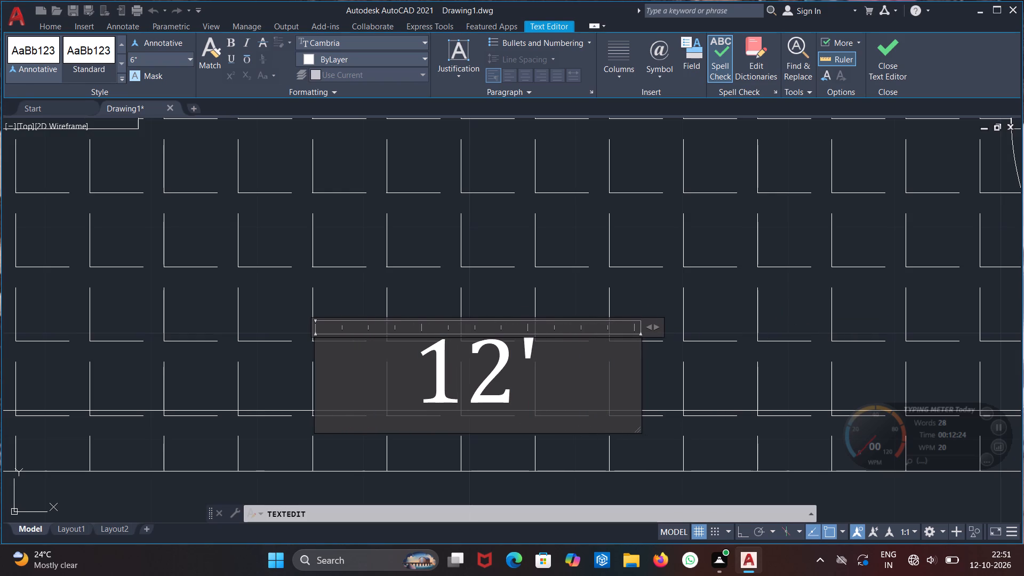
{"action": "key", "text": "minus"}
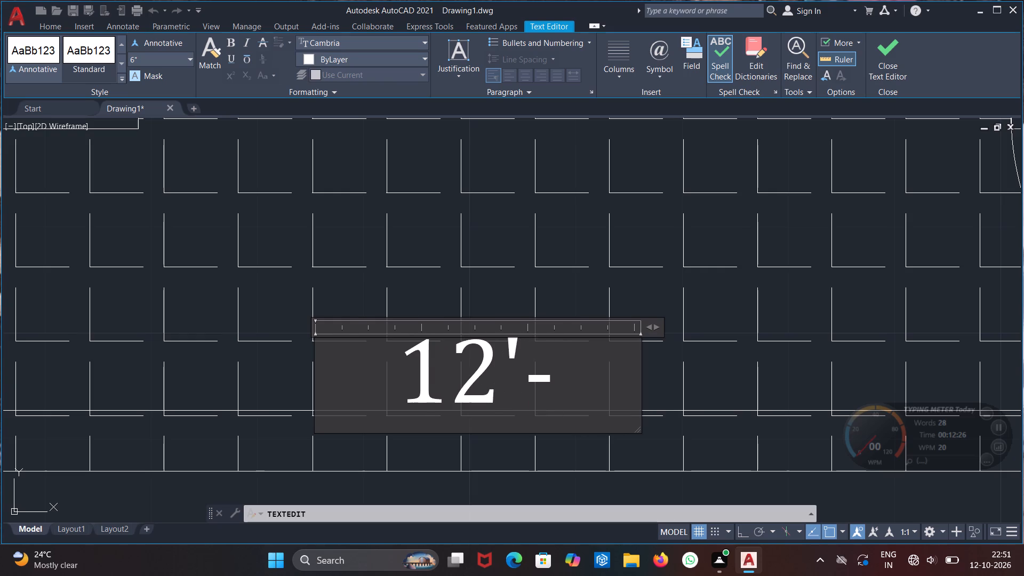
{"action": "type", "text": "5\""}
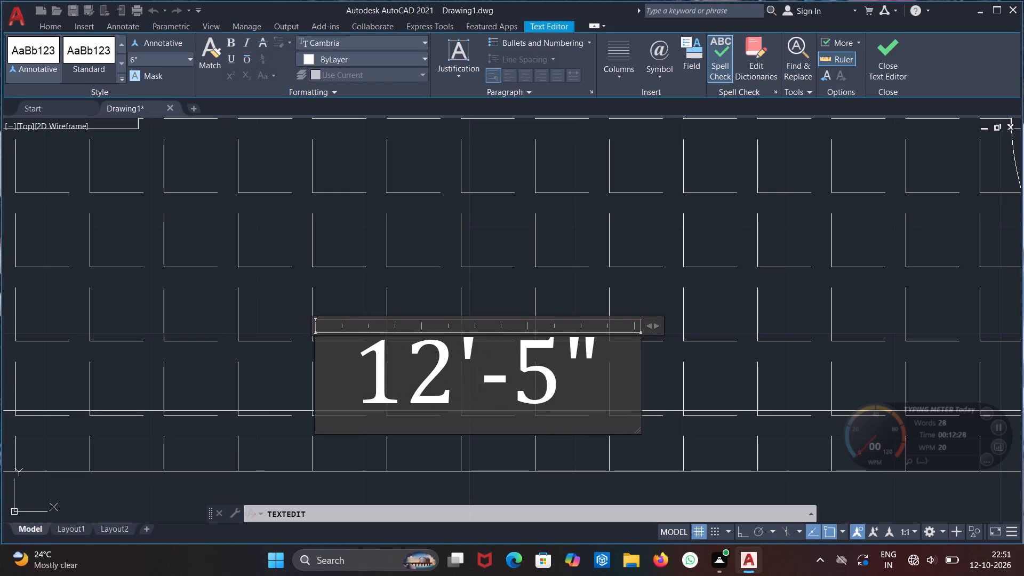
Reapply a 6" text height to the 12'-5" dimension text of the balcony below the master bedroom and finish editing.
{"action": "left_click_drag", "start_coordinate": [618, 358], "coordinate": [548, 394]}
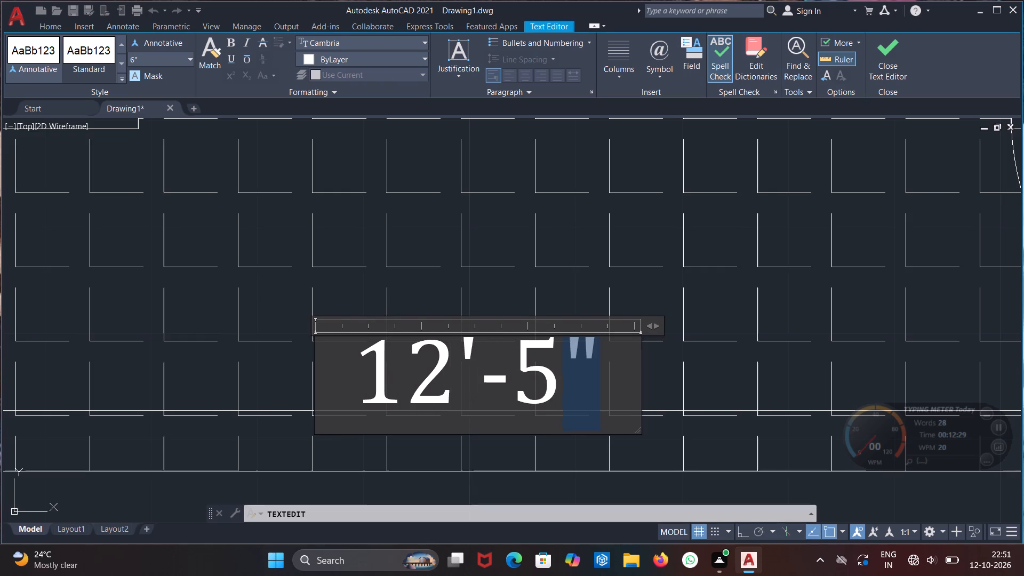
{"action": "left_click_drag", "start_coordinate": [548, 394], "coordinate": [320, 420]}
{"action": "left_click", "coordinate": [160, 61]}
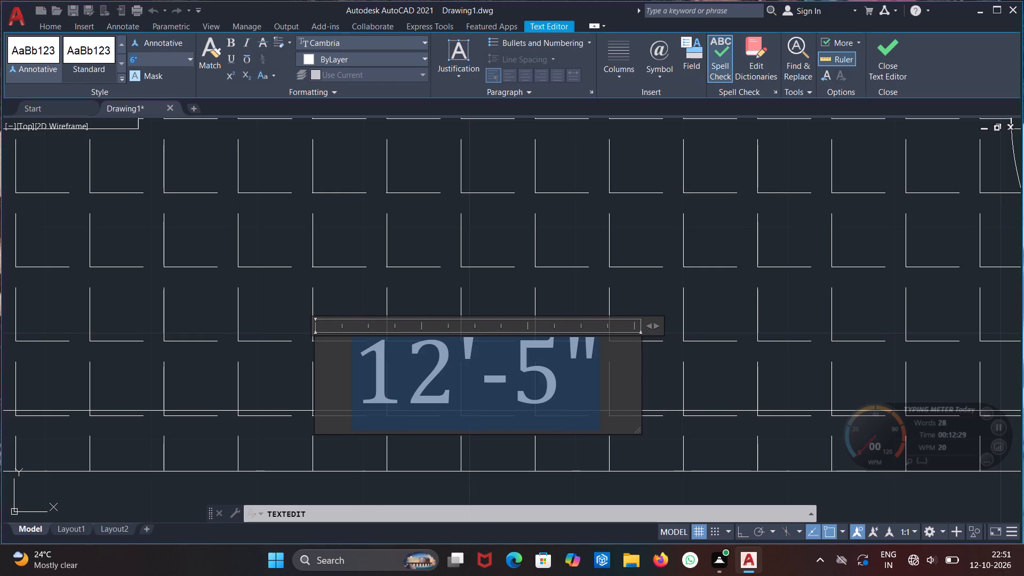
{"action": "type", "text": "6\""}
{"action": "key", "text": "Return"}
{"action": "key", "text": "Return"}
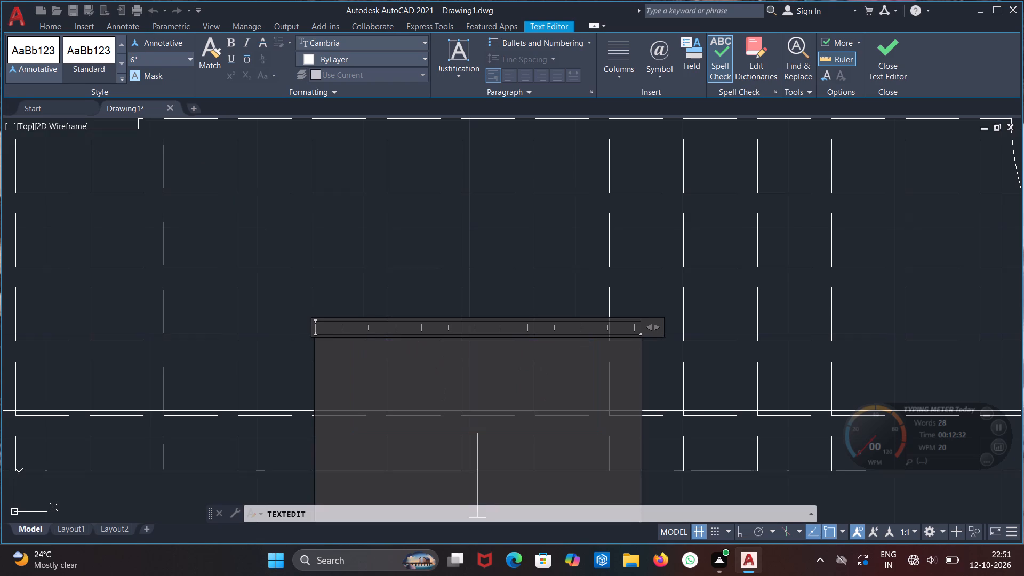
{"action": "key", "text": "ctrl+z"}
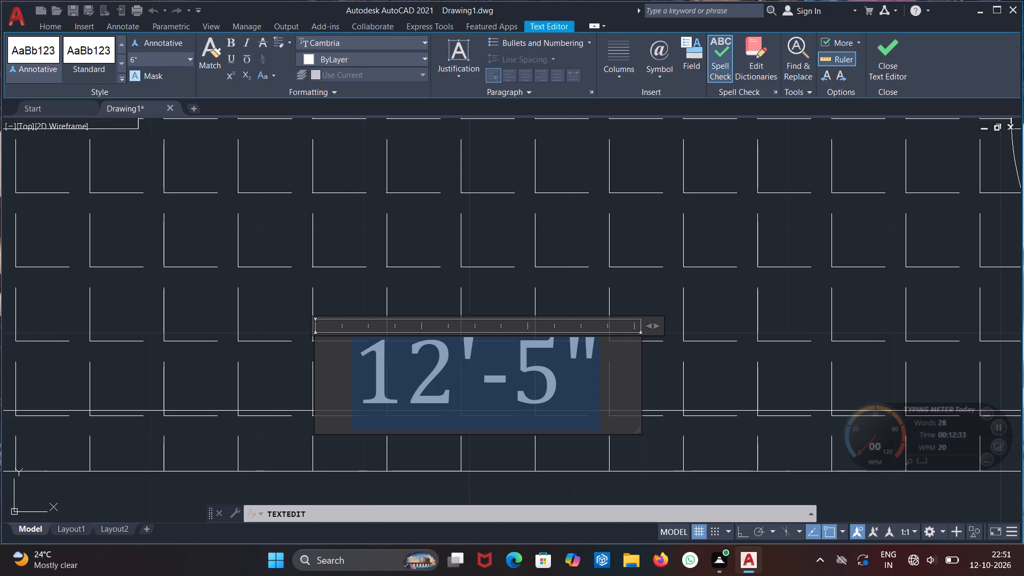
{"action": "left_click_drag", "start_coordinate": [147, 57], "coordinate": [105, 69]}
{"action": "type", "text": "6\""}
{"action": "key", "text": "Return"}
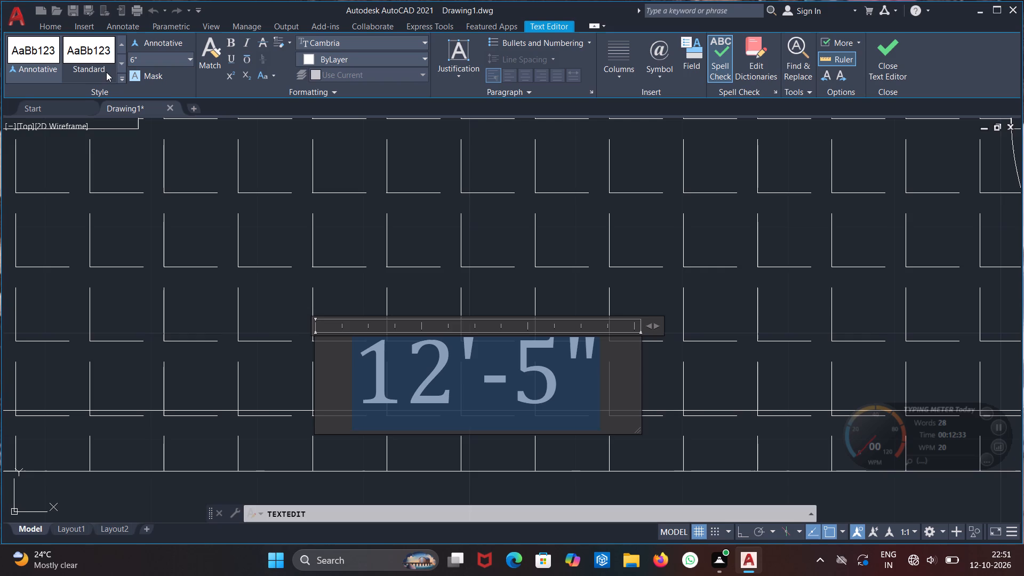
{"action": "left_click", "coordinate": [371, 190]}
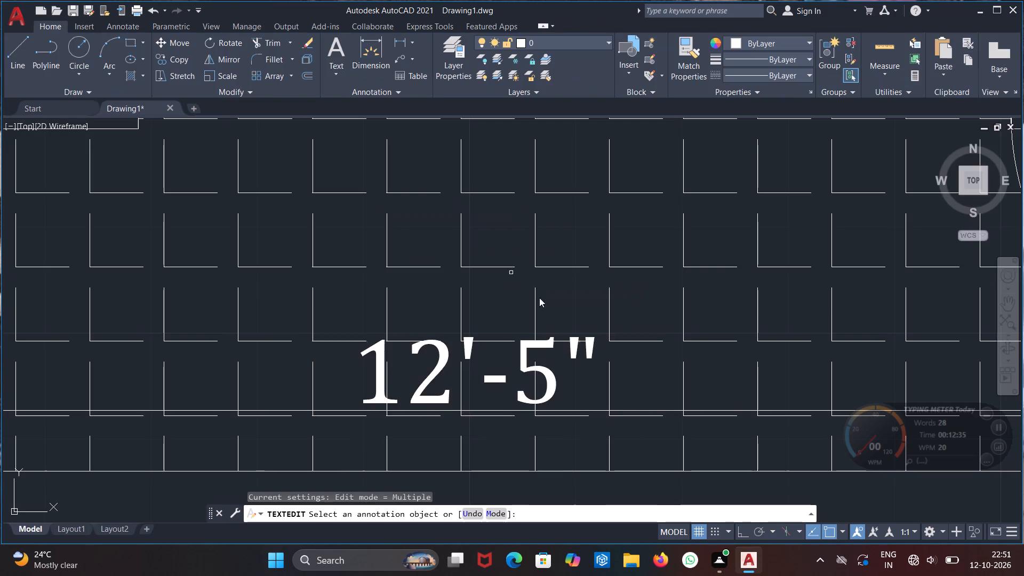
Open the 2'-6" width dimension text of the balcony above the 12'-0"X10'-0" bedroom and set its height to 6".
{"action": "scroll", "coordinate": [547, 304], "scroll_direction": "down", "scroll_amount": 3}
{"action": "middle_click_drag", "start_coordinate": [616, 378], "coordinate": [461, 495]}
{"action": "scroll", "coordinate": [457, 263], "scroll_direction": "down", "scroll_amount": 2}
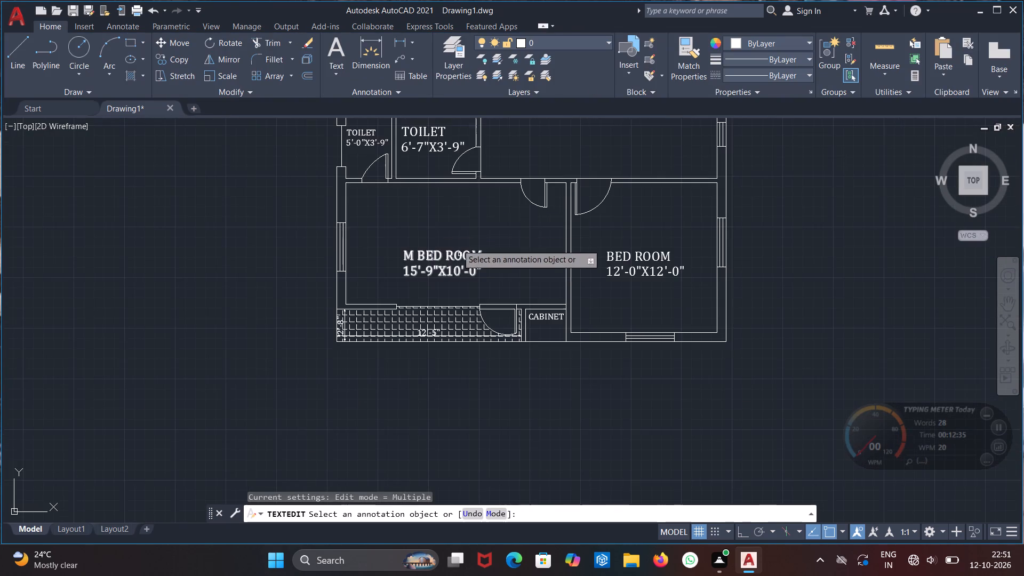
{"action": "middle_click_drag", "start_coordinate": [425, 173], "coordinate": [455, 471]}
{"action": "scroll", "coordinate": [429, 139], "scroll_direction": "up", "scroll_amount": 1}
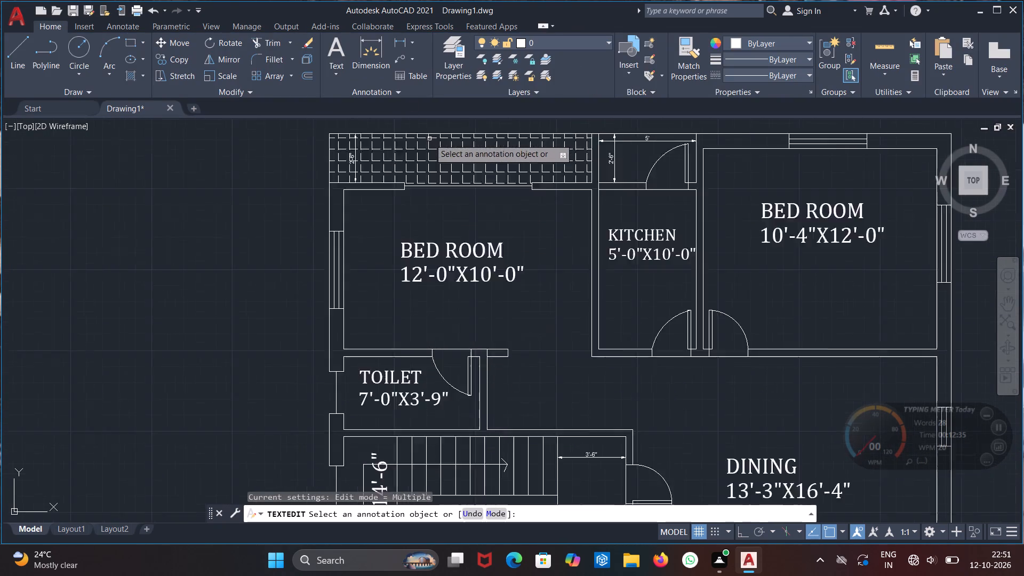
{"action": "scroll", "coordinate": [429, 139], "scroll_direction": "up", "scroll_amount": 1}
{"action": "scroll", "coordinate": [300, 181], "scroll_direction": "up", "scroll_amount": 2}
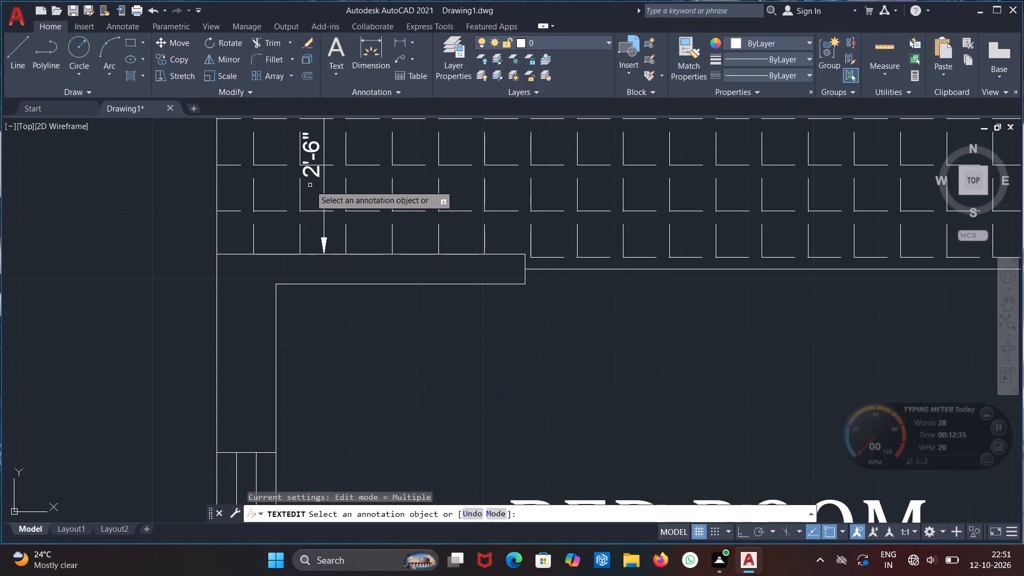
{"action": "key", "text": "Escape"}
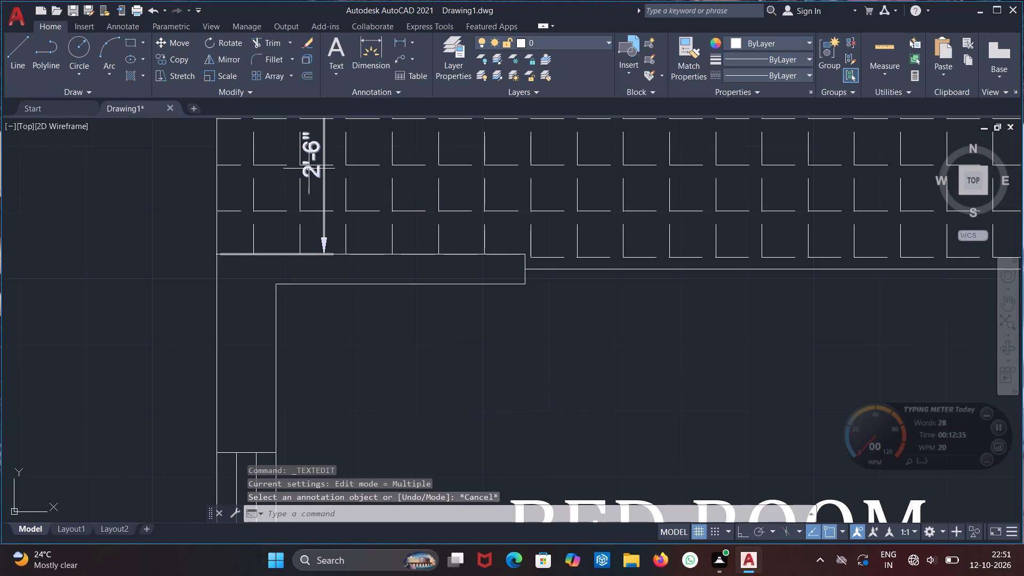
{"action": "double_click", "coordinate": [309, 169]}
{"action": "left_click", "coordinate": [323, 162]}
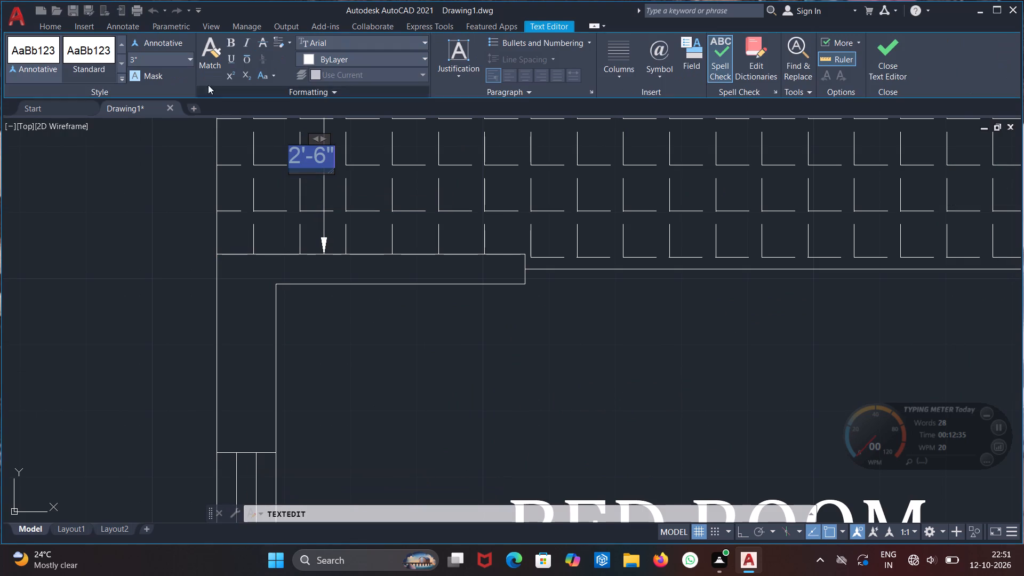
{"action": "left_click", "coordinate": [161, 58]}
{"action": "type", "text": "6'"}
{"action": "key", "text": "Return"}
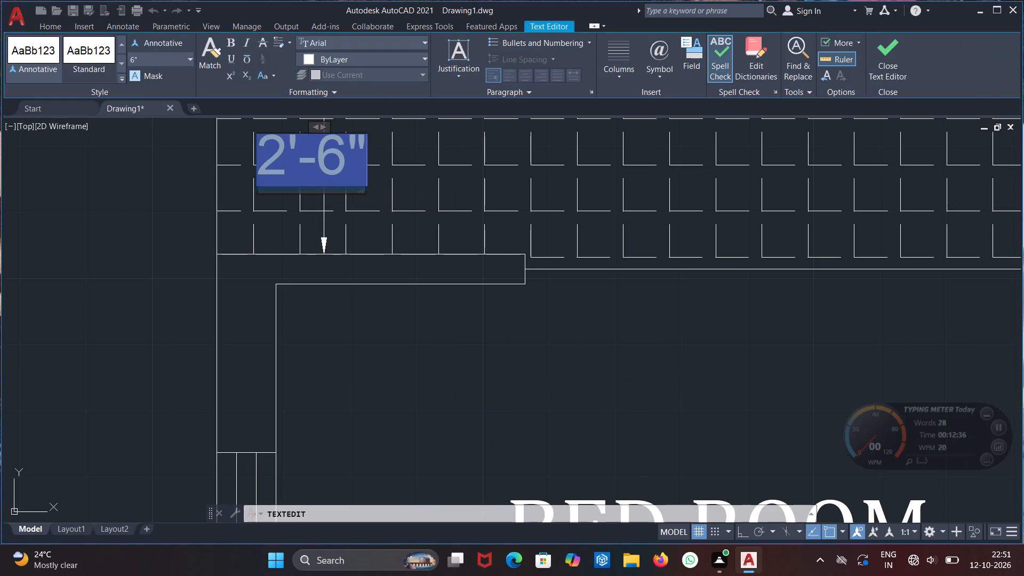
Change the upper balcony's width dimension text to the Cambria font and finish editing it.
{"action": "left_click", "coordinate": [376, 40]}
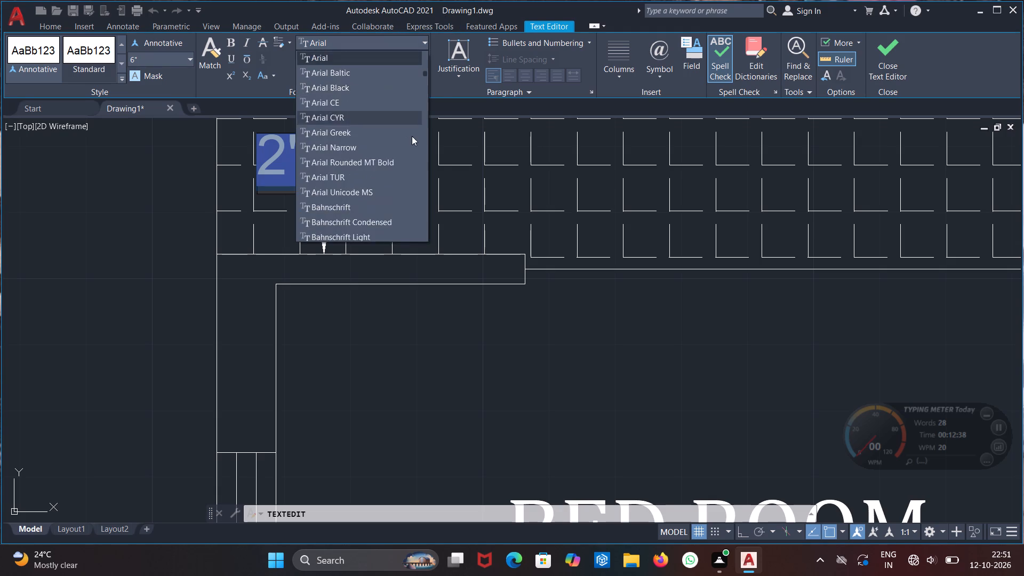
{"action": "scroll", "coordinate": [414, 143], "scroll_direction": "down", "scroll_amount": 13}
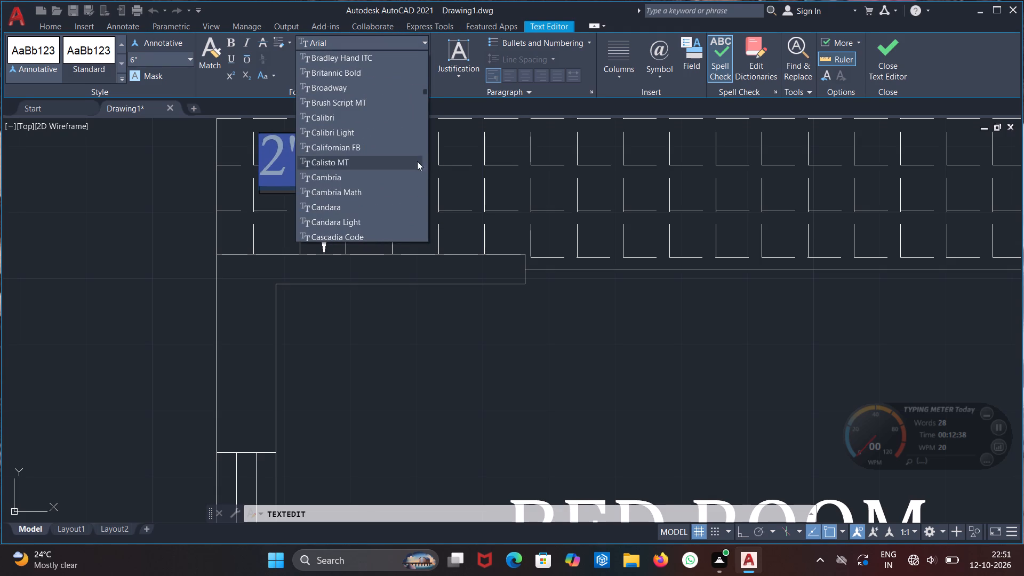
{"action": "left_click", "coordinate": [377, 178]}
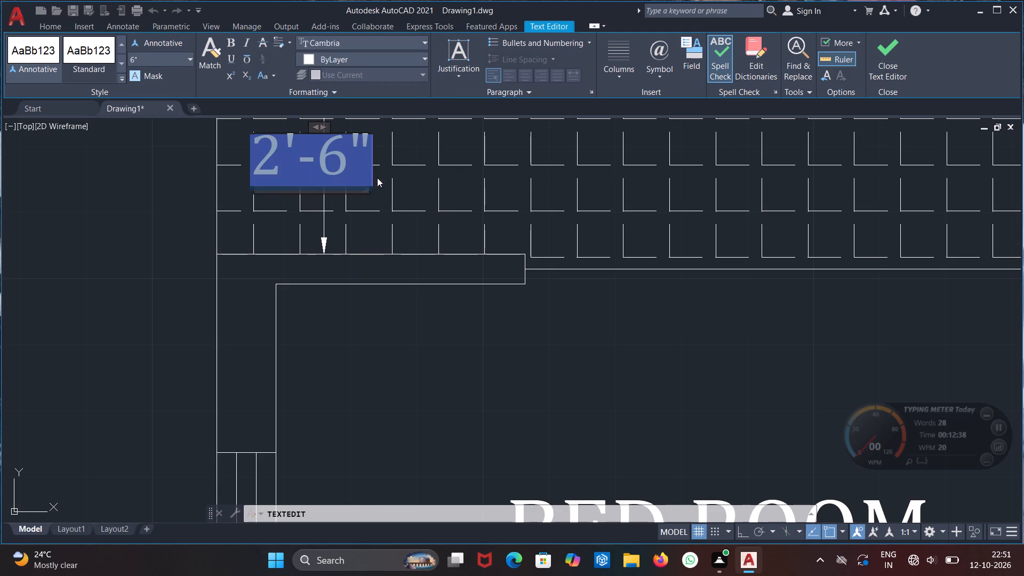
{"action": "left_click", "coordinate": [443, 210]}
Dimension the length of the hatched balcony above the 12'-0"X10'-0" bedroom, placing the dimension line inside the hatch near its outer edge.
{"action": "scroll", "coordinate": [462, 291], "scroll_direction": "down", "scroll_amount": 3}
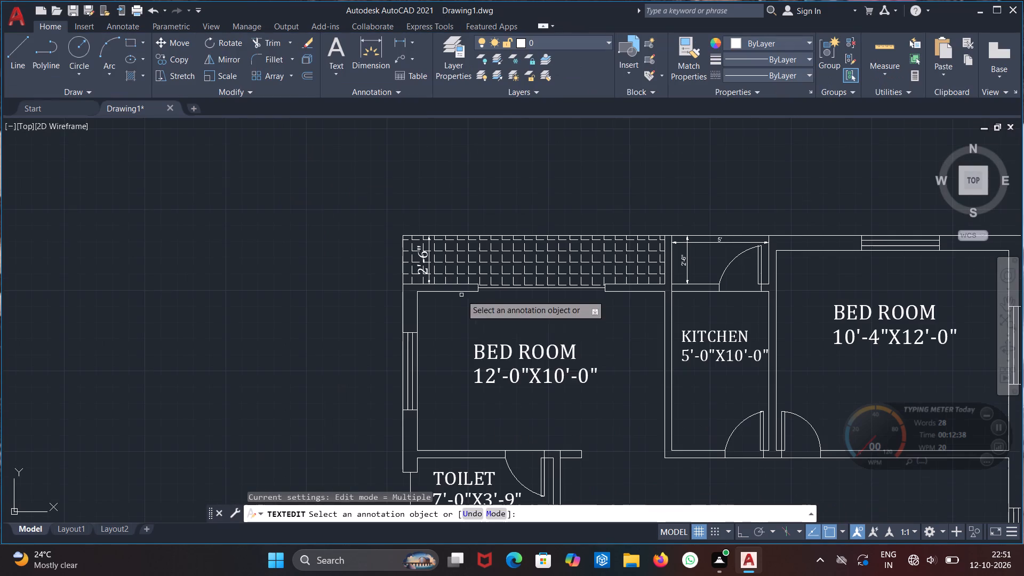
{"action": "scroll", "coordinate": [547, 287], "scroll_direction": "up", "scroll_amount": 1}
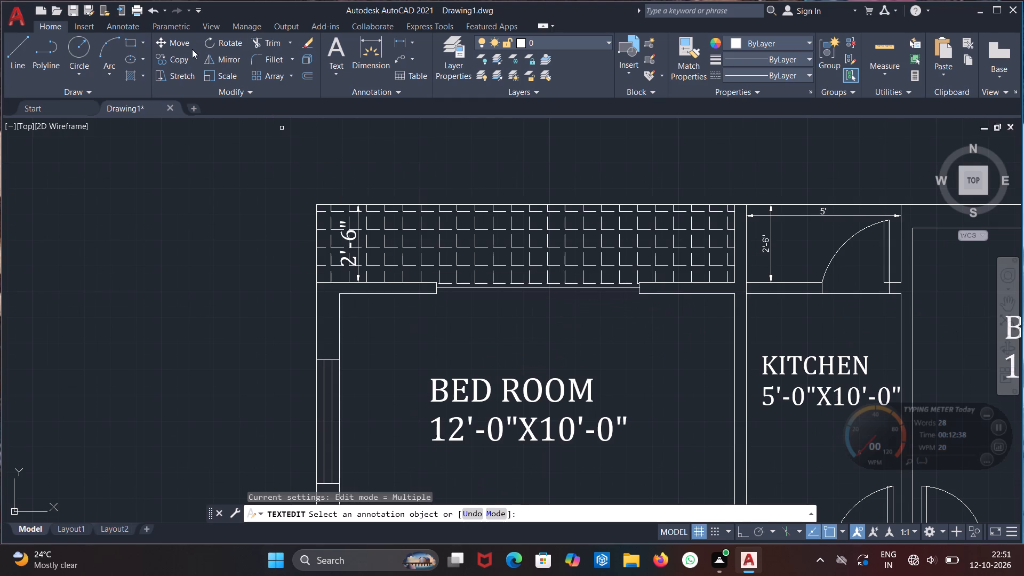
{"action": "left_click", "coordinate": [367, 52]}
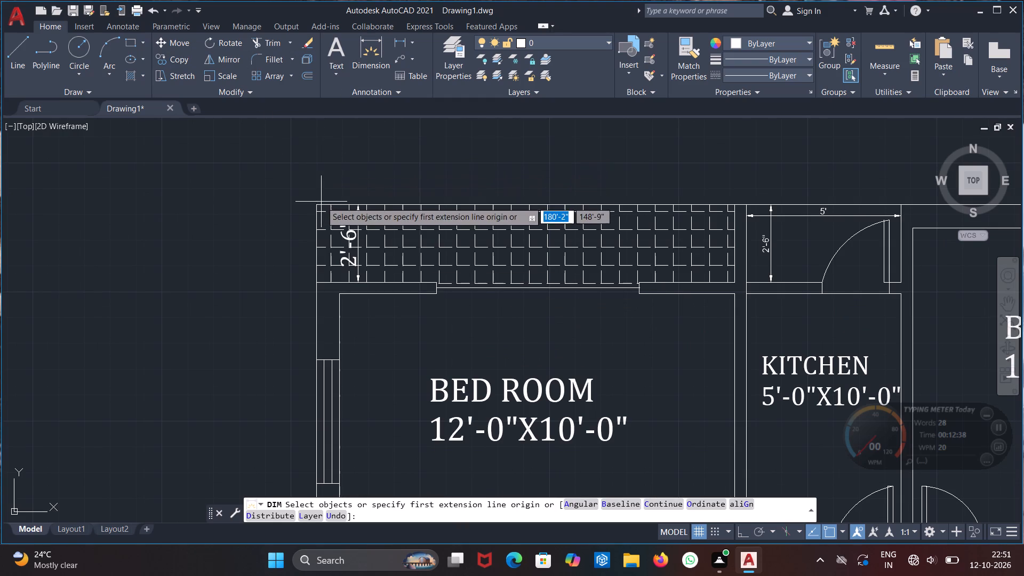
{"action": "left_click", "coordinate": [318, 204]}
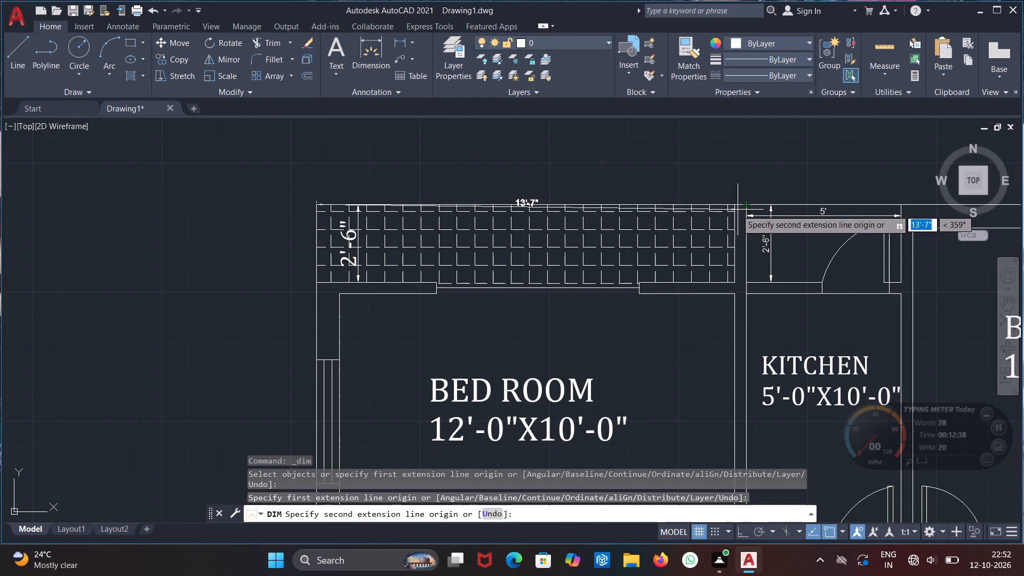
{"action": "left_click", "coordinate": [735, 205]}
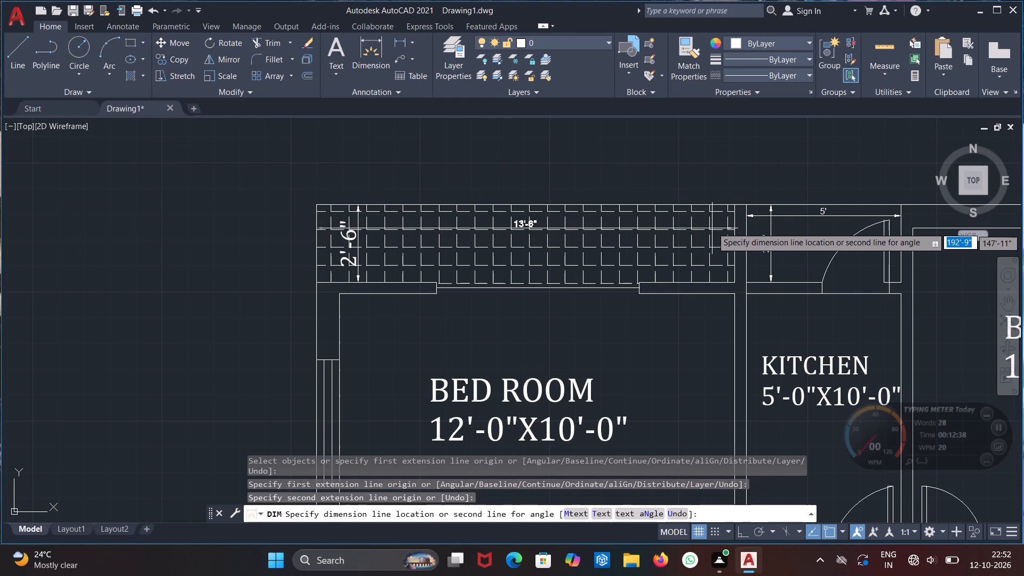
{"action": "left_click", "coordinate": [710, 225]}
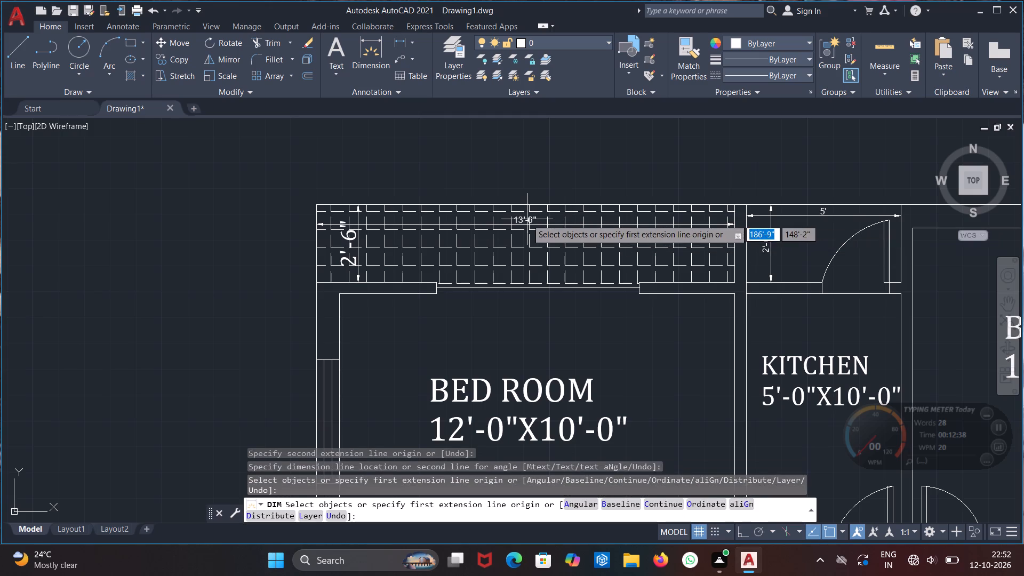
{"action": "key", "text": "Escape"}
Replace the upper balcony's length dimension text with 12'-5" and widen its text box.
{"action": "scroll", "coordinate": [518, 217], "scroll_direction": "up", "scroll_amount": 5}
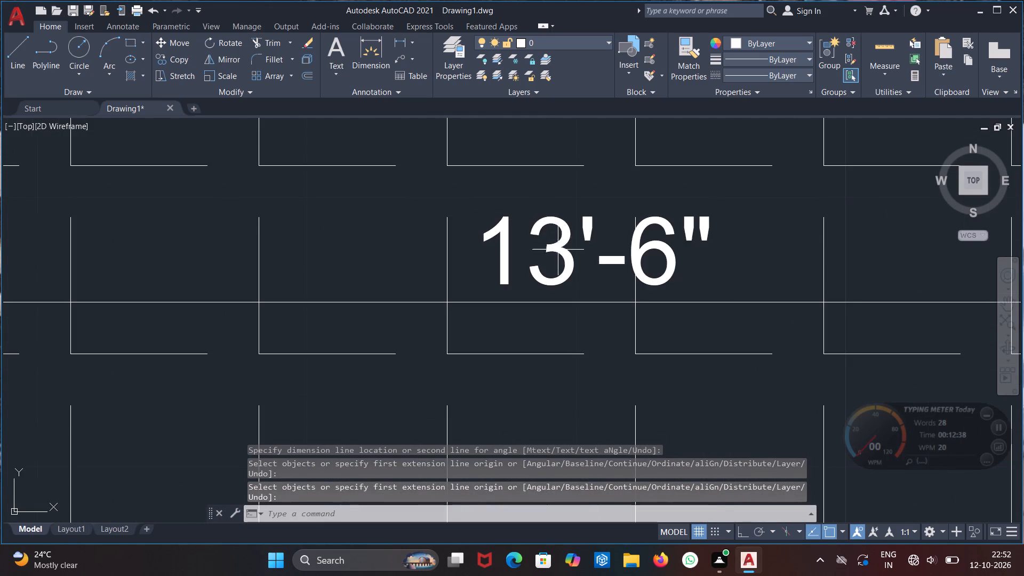
{"action": "double_click", "coordinate": [562, 249]}
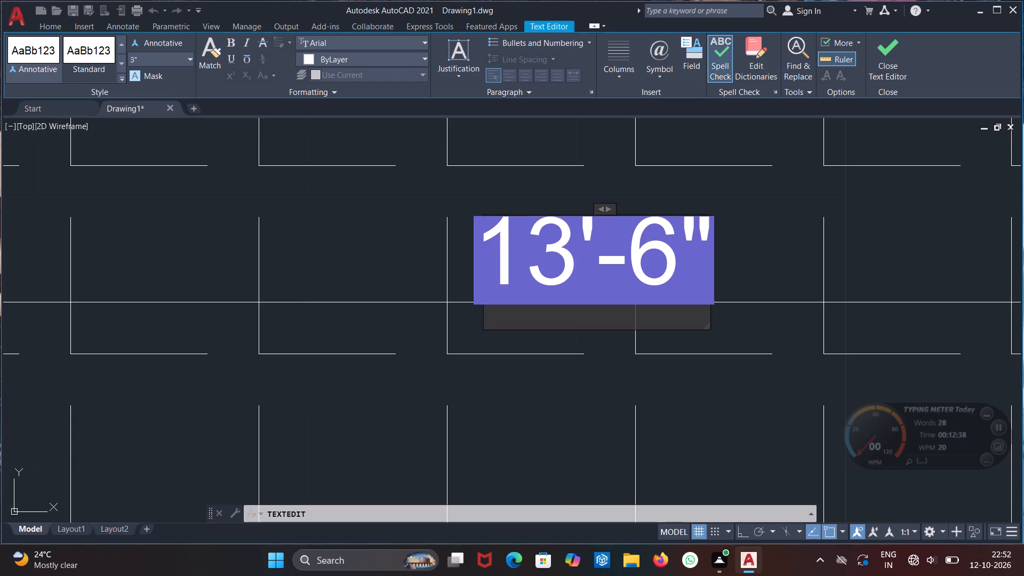
{"action": "left_click", "coordinate": [682, 258]}
{"action": "key", "text": "Delete"}
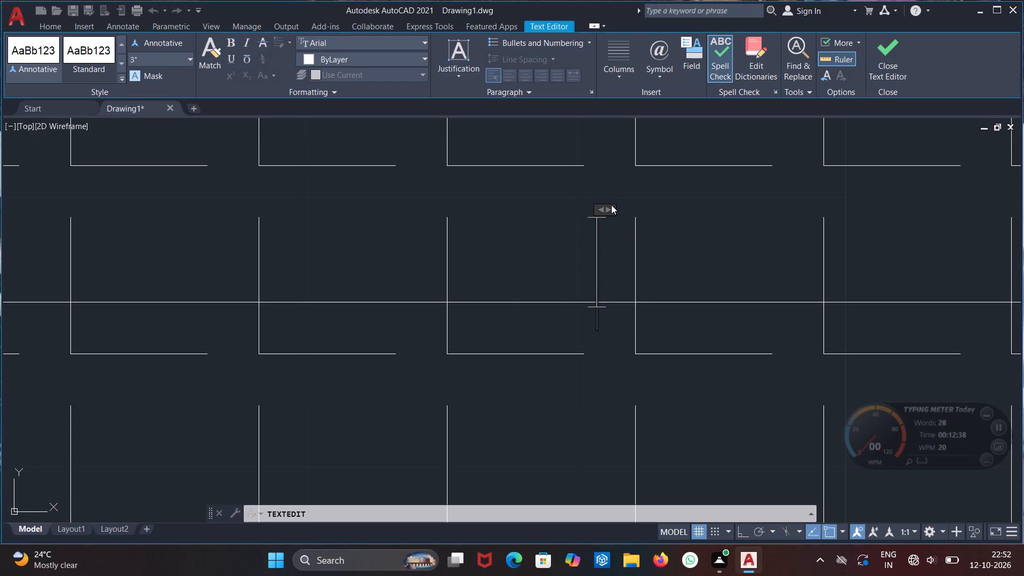
{"action": "left_click_drag", "start_coordinate": [611, 208], "coordinate": [923, 213]}
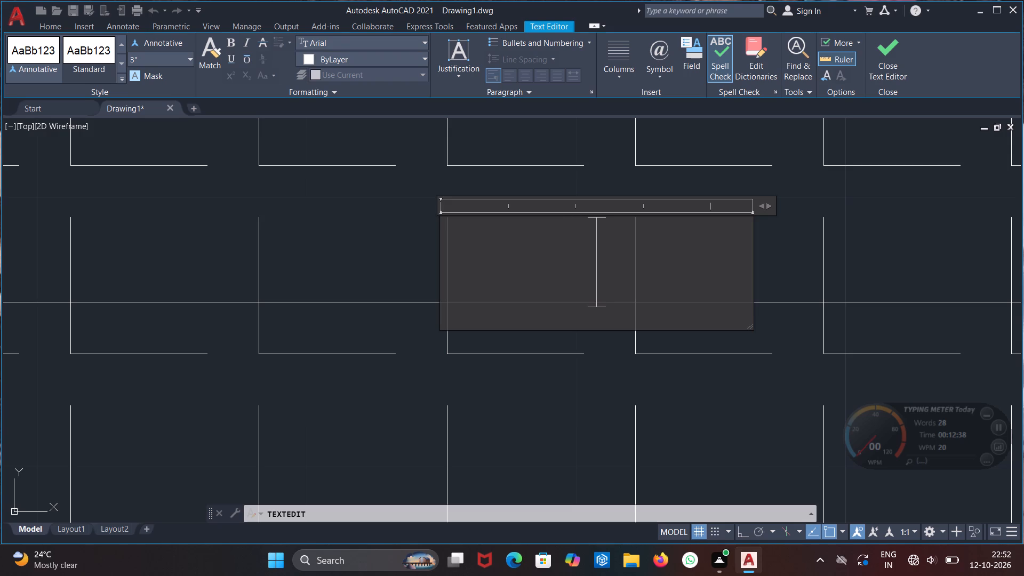
{"action": "type", "text": "12"}
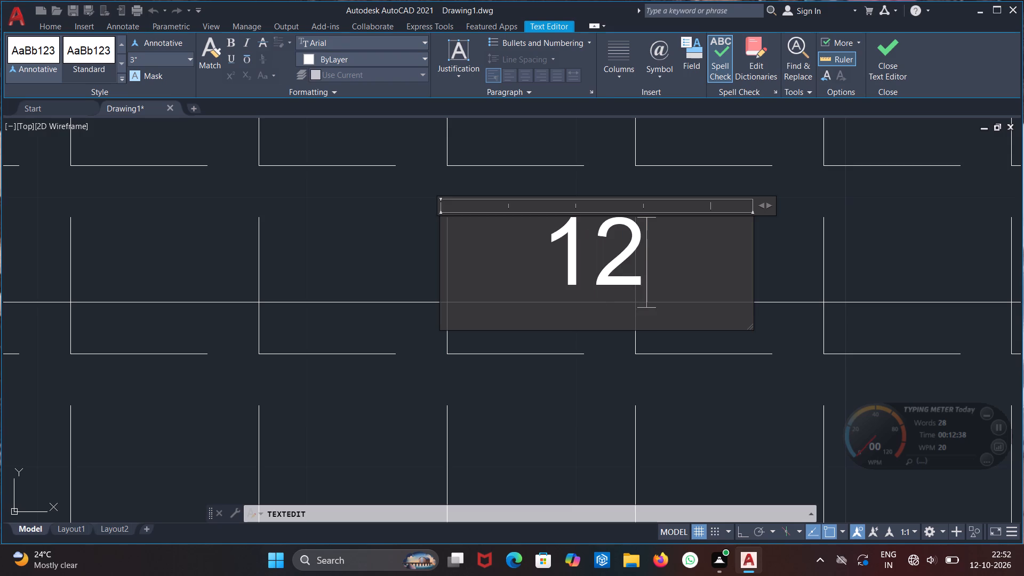
{"action": "type", "text": "'-5"}
{"action": "key", "text": "shift+quotedbl"}
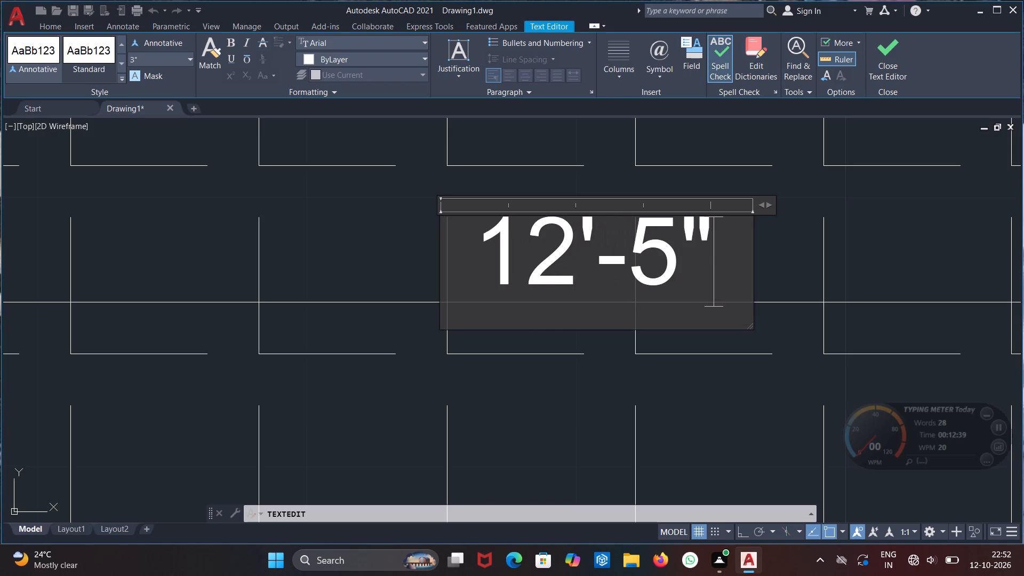
Set the text height of the upper balcony's length dimension to 6".
{"action": "left_click_drag", "start_coordinate": [733, 243], "coordinate": [650, 259]}
{"action": "left_click_drag", "start_coordinate": [650, 259], "coordinate": [397, 225]}
{"action": "left_click", "coordinate": [158, 60]}
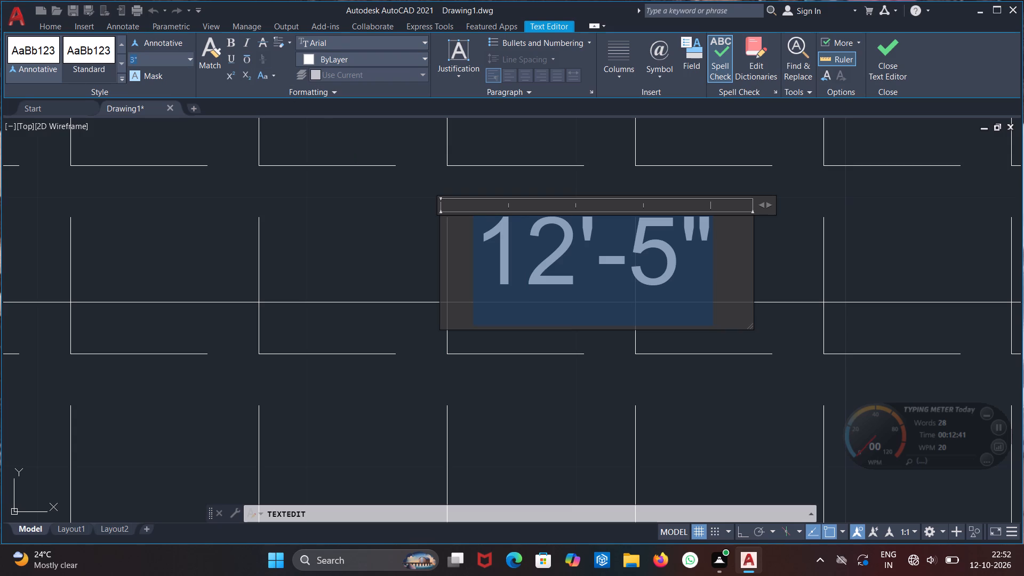
{"action": "type", "text": "6\""}
{"action": "key", "text": "Return"}
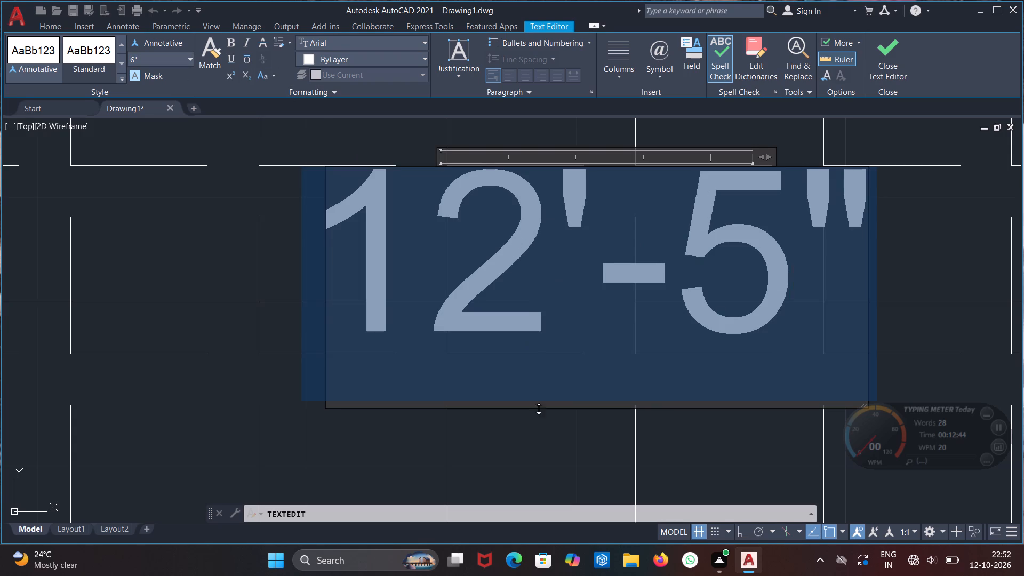
Change the upper balcony's length dimension text to the Cambria font and finish editing it.
{"action": "left_click", "coordinate": [385, 42]}
{"action": "scroll", "coordinate": [431, 246], "scroll_direction": "down", "scroll_amount": 3}
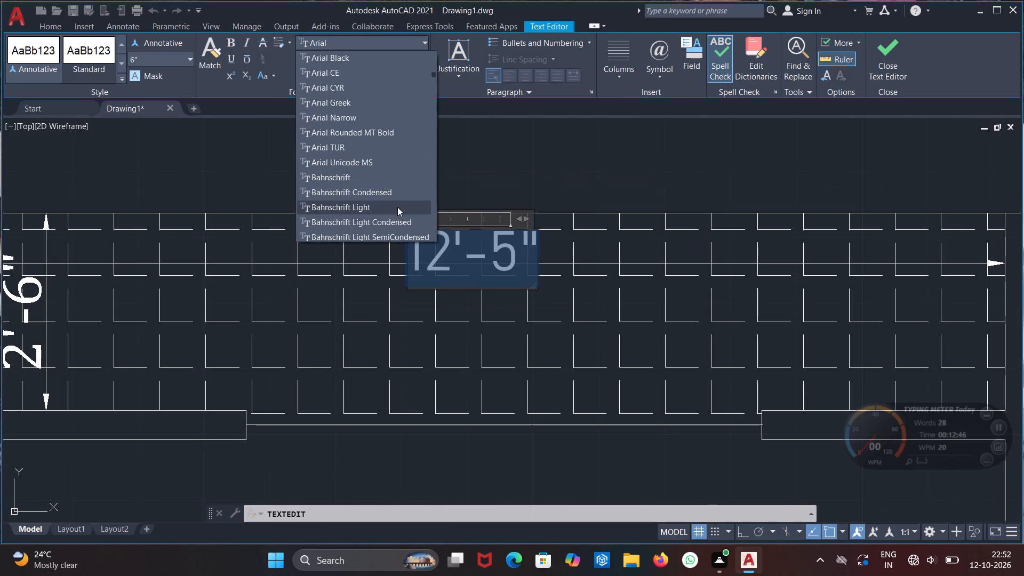
{"action": "scroll", "coordinate": [390, 195], "scroll_direction": "down", "scroll_amount": 8}
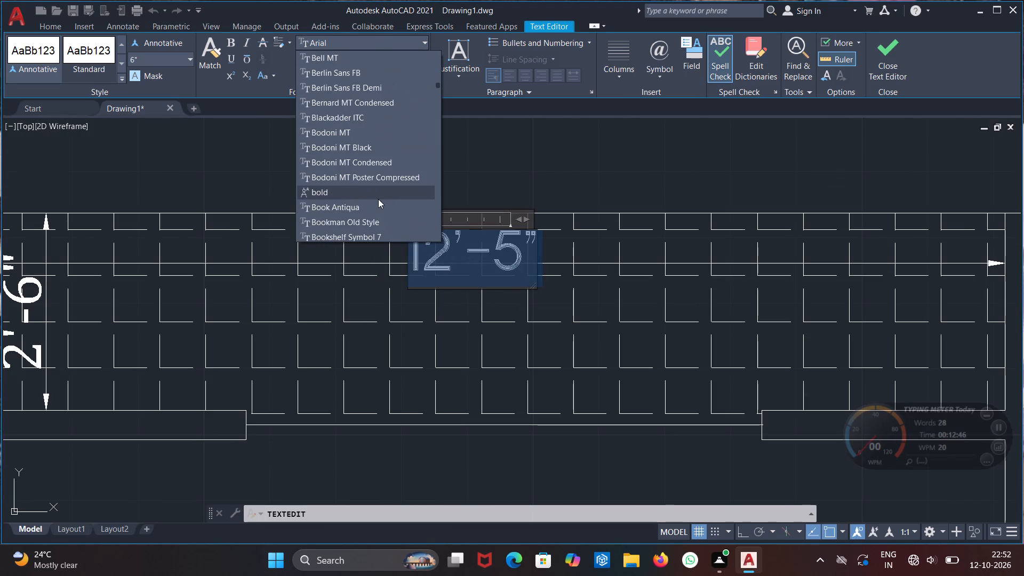
{"action": "scroll", "coordinate": [363, 202], "scroll_direction": "down", "scroll_amount": 4}
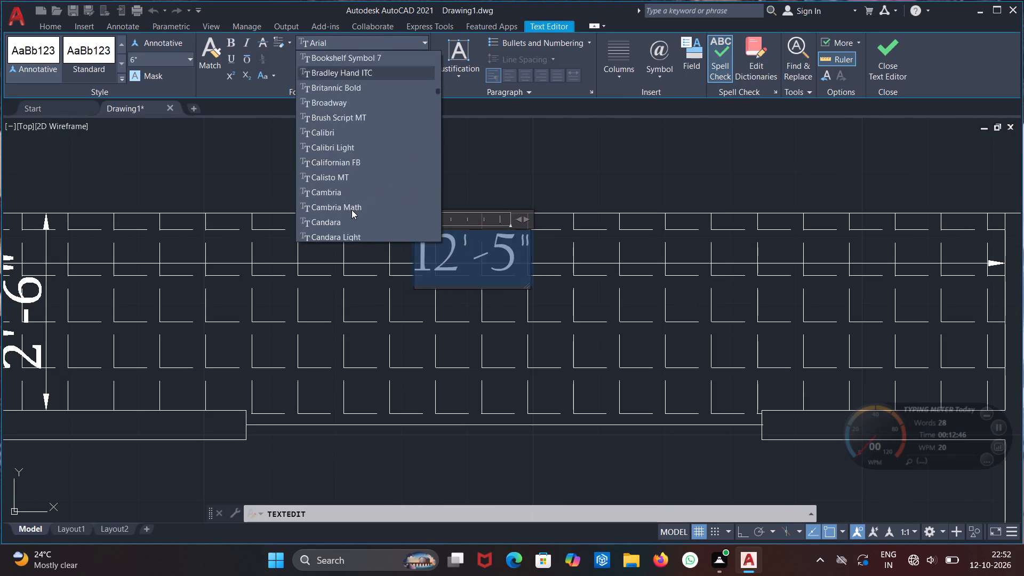
{"action": "scroll", "coordinate": [351, 210], "scroll_direction": "down", "scroll_amount": 1}
{"action": "left_click", "coordinate": [359, 150]}
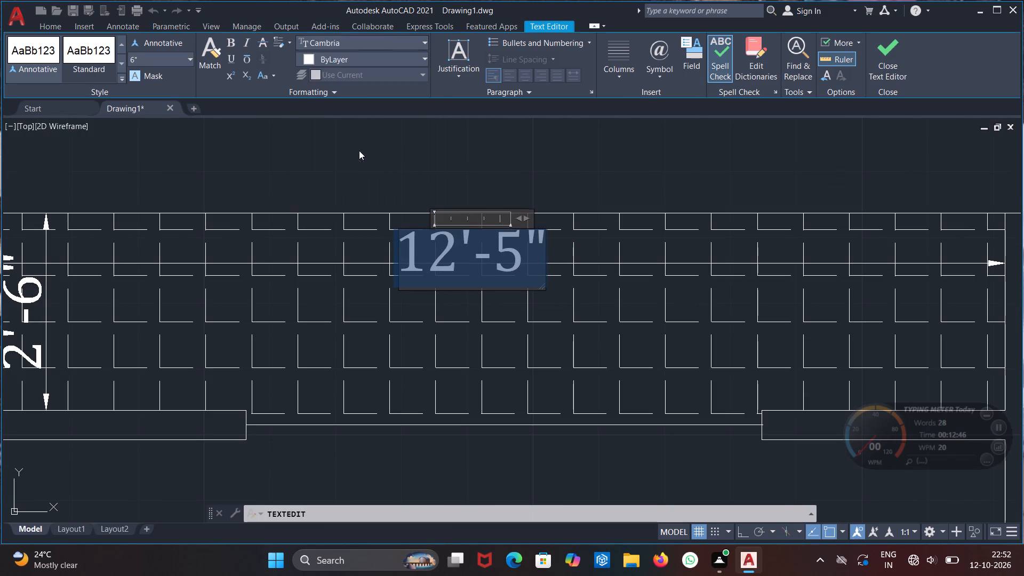
{"action": "left_click", "coordinate": [468, 308]}
{"action": "scroll", "coordinate": [467, 319], "scroll_direction": "down", "scroll_amount": 2}
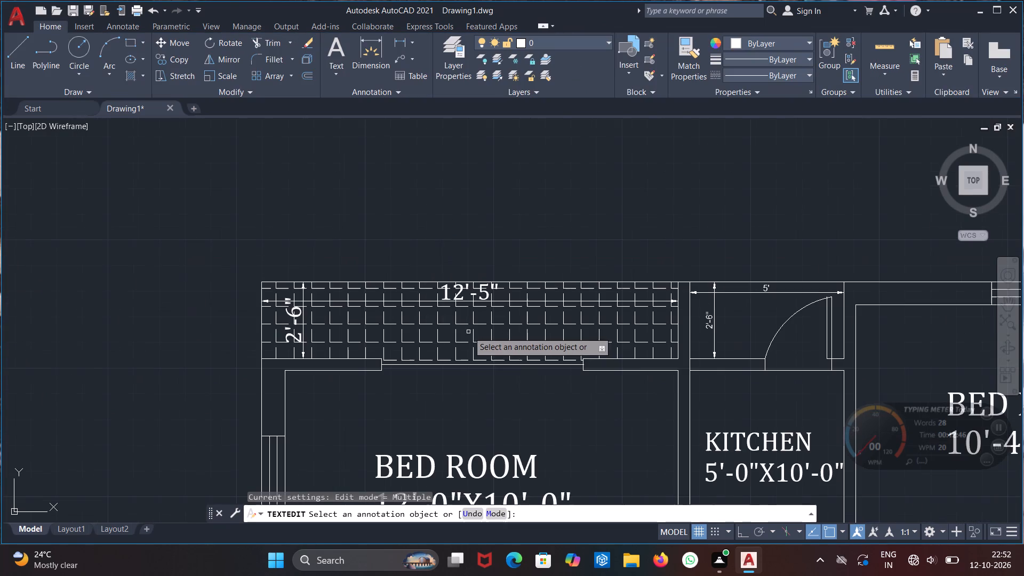
{"action": "middle_click_drag", "start_coordinate": [494, 405], "coordinate": [452, 215]}
{"action": "scroll", "coordinate": [451, 227], "scroll_direction": "up", "scroll_amount": 1}
{"action": "scroll", "coordinate": [498, 337], "scroll_direction": "down", "scroll_amount": 1}
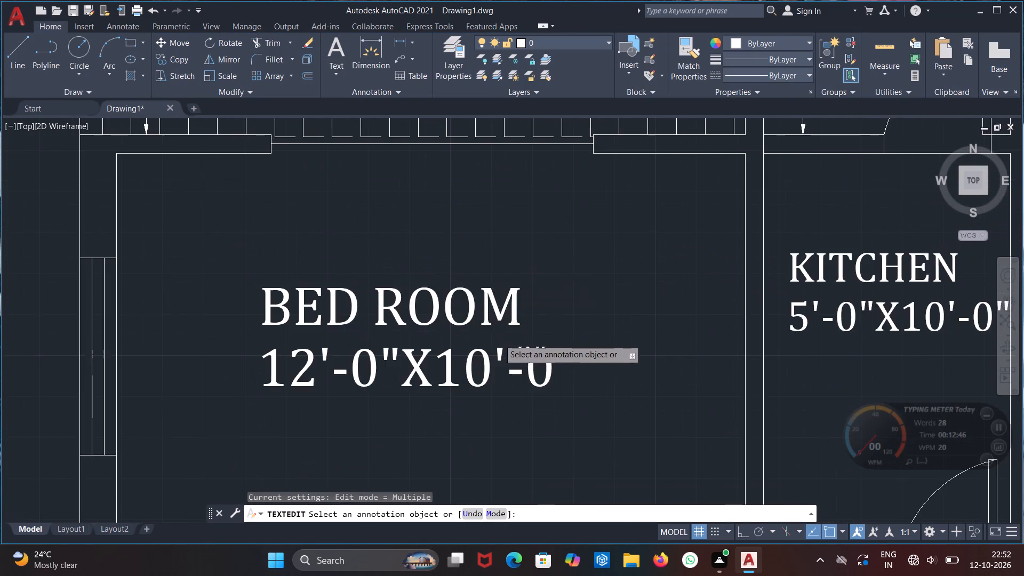
{"action": "scroll", "coordinate": [499, 339], "scroll_direction": "down", "scroll_amount": 1}
{"action": "middle_click_drag", "start_coordinate": [538, 426], "coordinate": [416, 421]}
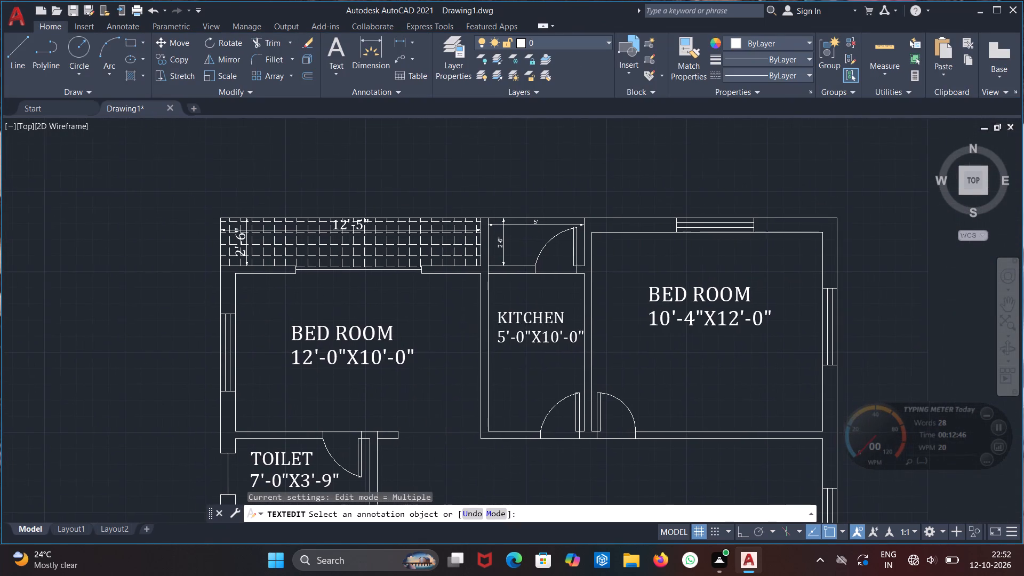
{"action": "scroll", "coordinate": [543, 229], "scroll_direction": "up", "scroll_amount": 3}
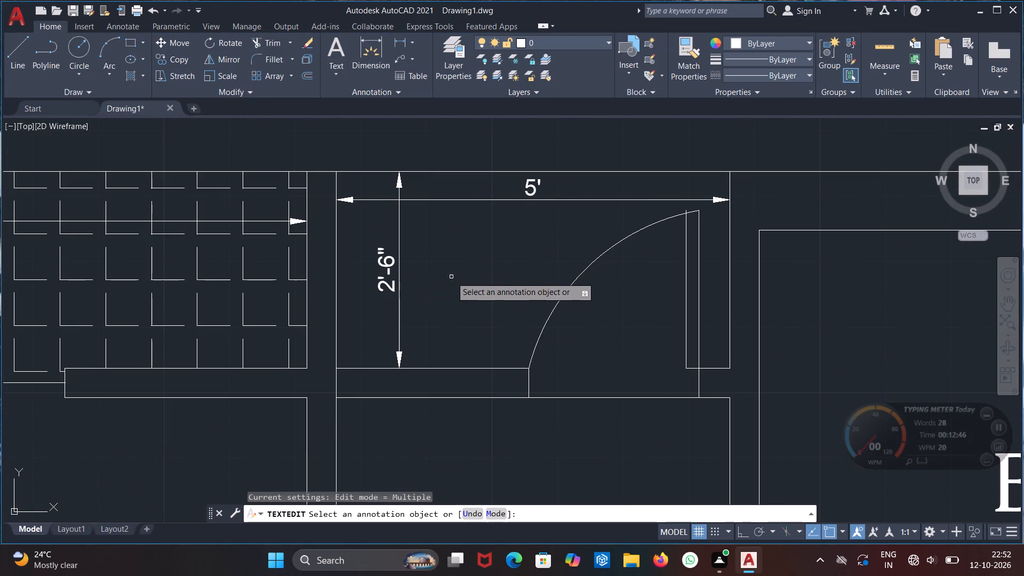
{"action": "key", "text": "Escape"}
{"action": "key", "text": "Escape"}
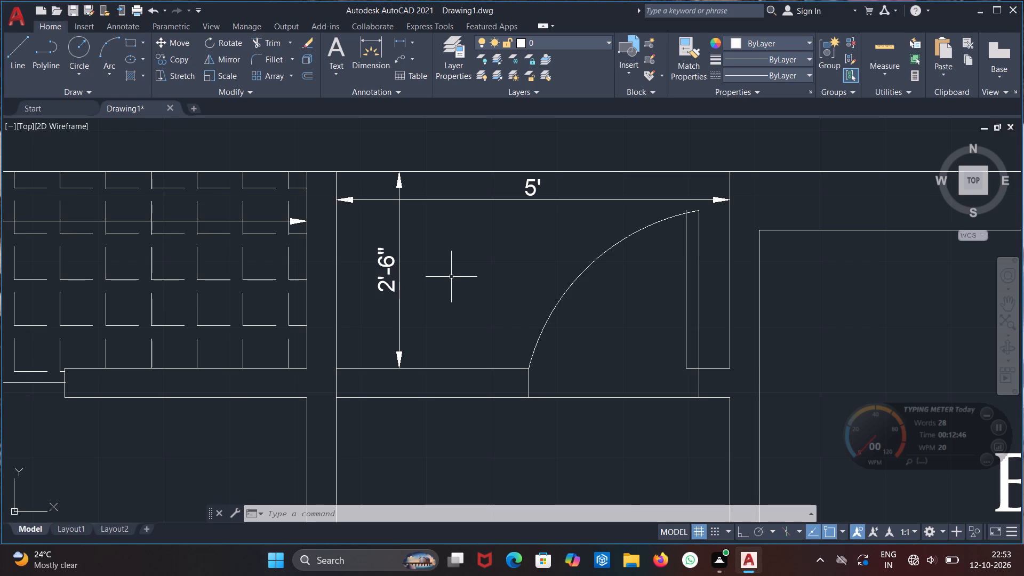
Replace the vertical dimension text of the small space above the kitchen with typed 2'-6" and widen its text box.
{"action": "double_click", "coordinate": [385, 286]}
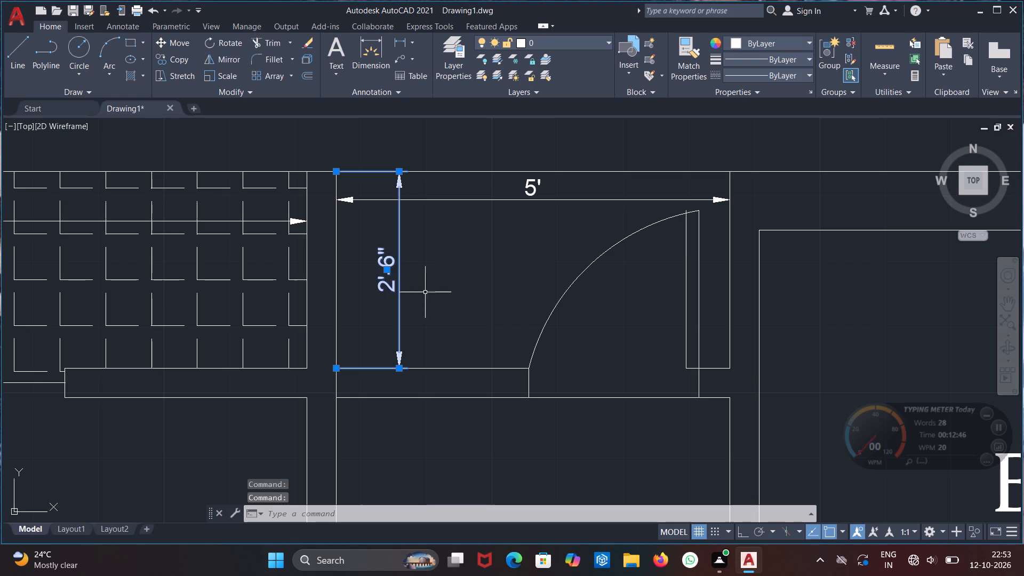
{"action": "key", "text": "Escape"}
{"action": "scroll", "coordinate": [394, 285], "scroll_direction": "up", "scroll_amount": 3}
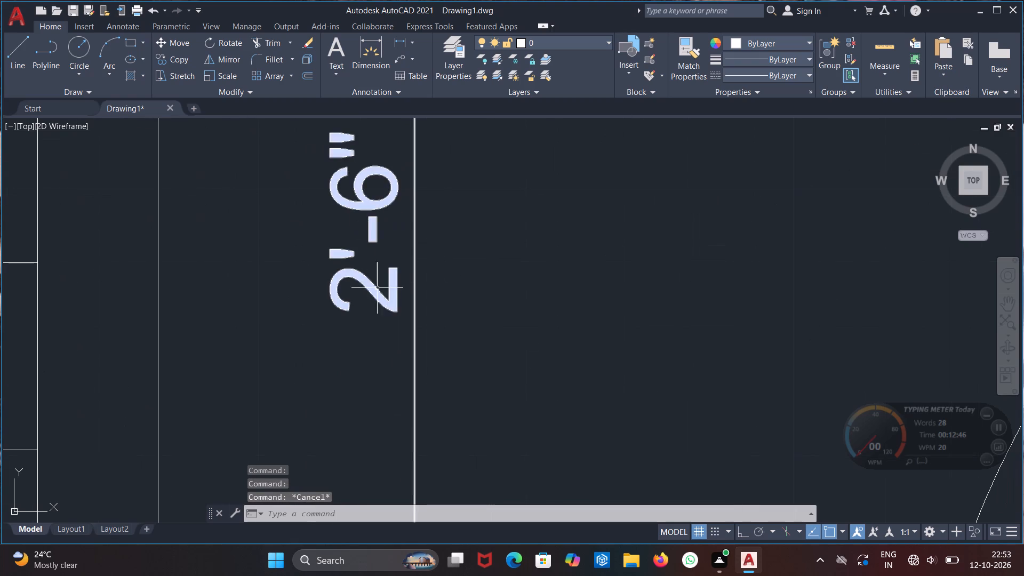
{"action": "double_click", "coordinate": [375, 300]}
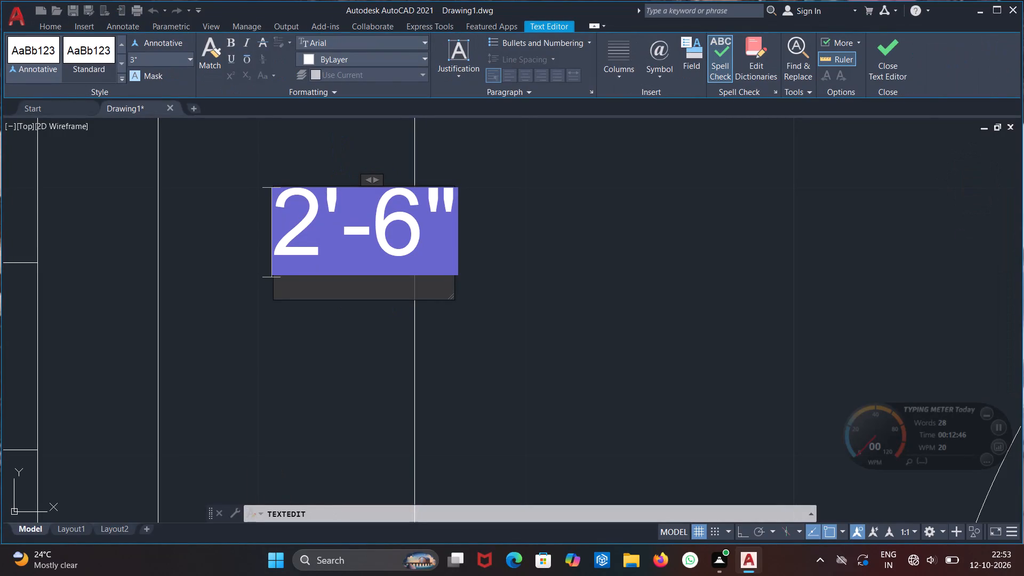
{"action": "left_click", "coordinate": [424, 253]}
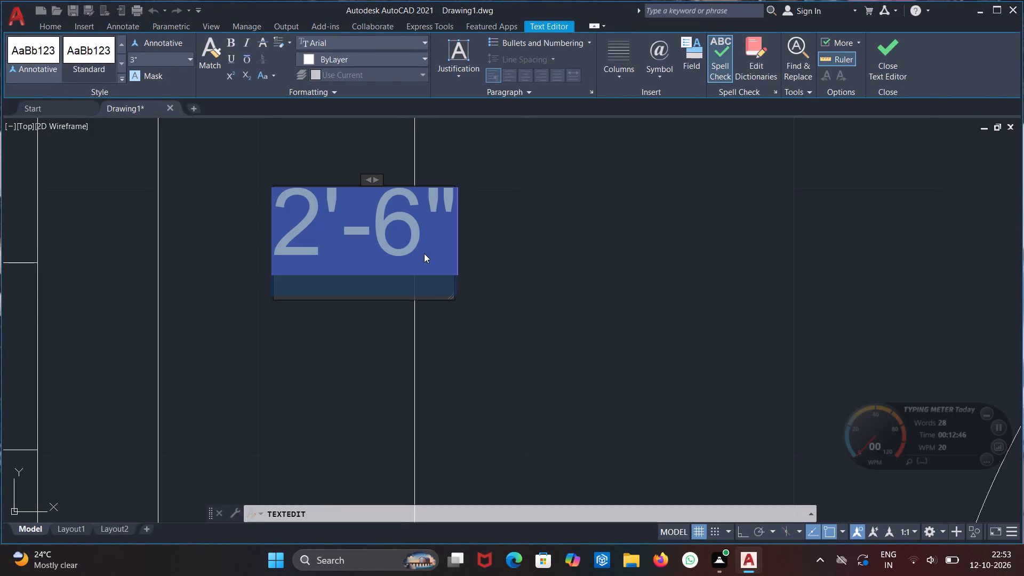
{"action": "key", "text": "Delete"}
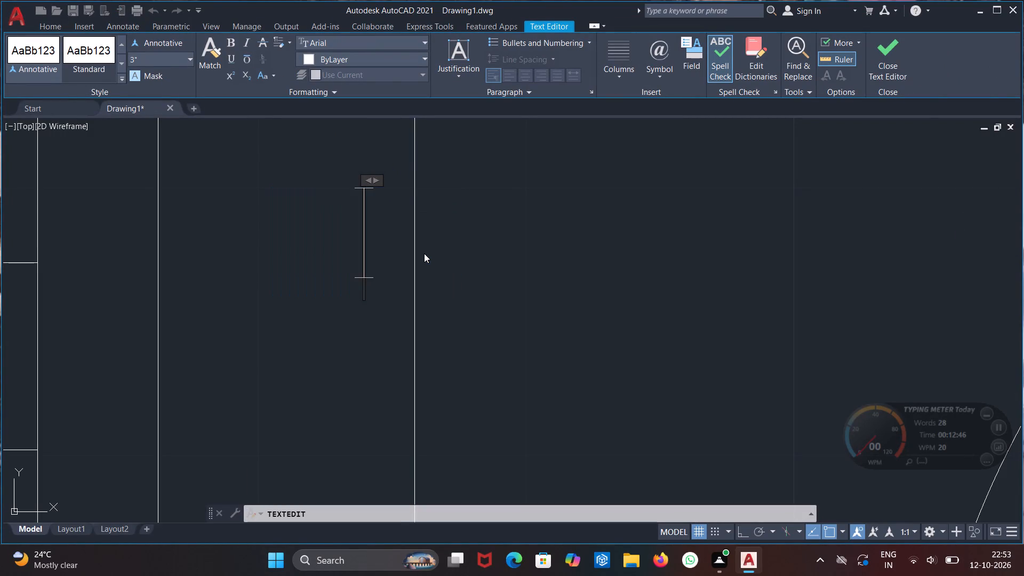
{"action": "left_click_drag", "start_coordinate": [378, 181], "coordinate": [594, 189]}
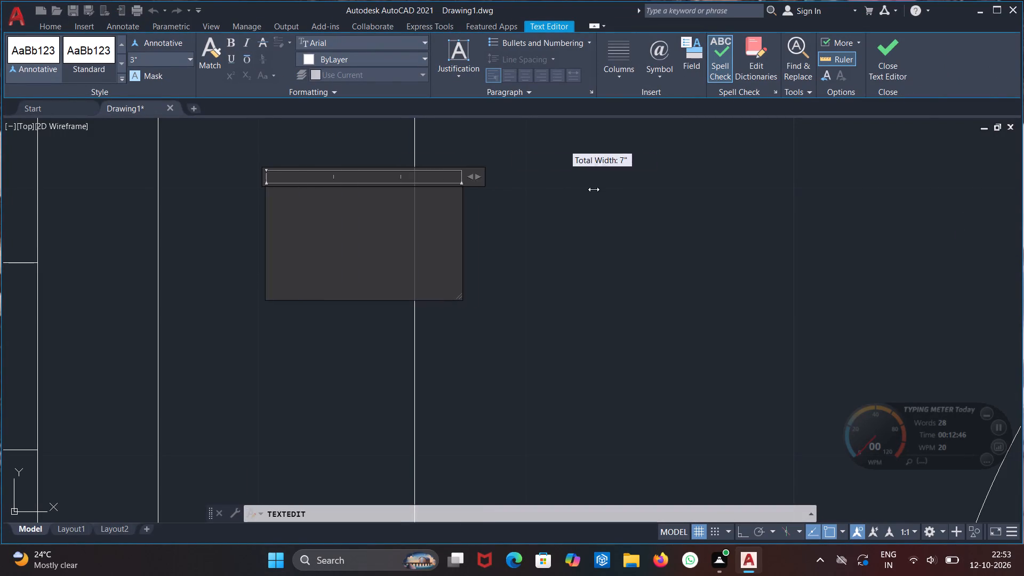
{"action": "left_click_drag", "start_coordinate": [594, 189], "coordinate": [650, 194]}
{"action": "scroll", "coordinate": [385, 237], "scroll_direction": "down", "scroll_amount": 1}
{"action": "middle_click", "coordinate": [382, 237]}
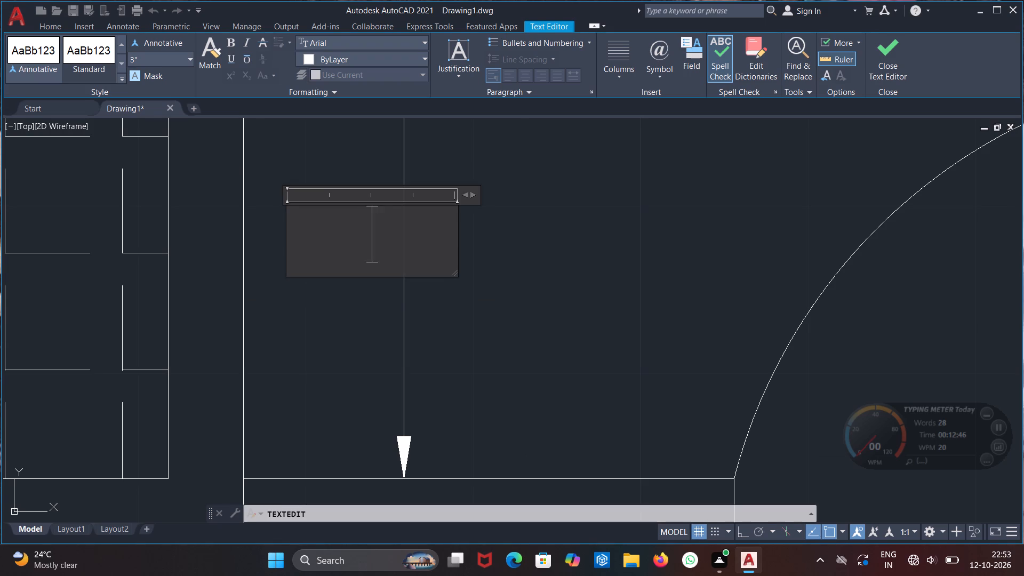
{"action": "key", "text": "2"}
{"action": "type", "text": "'-6\""}
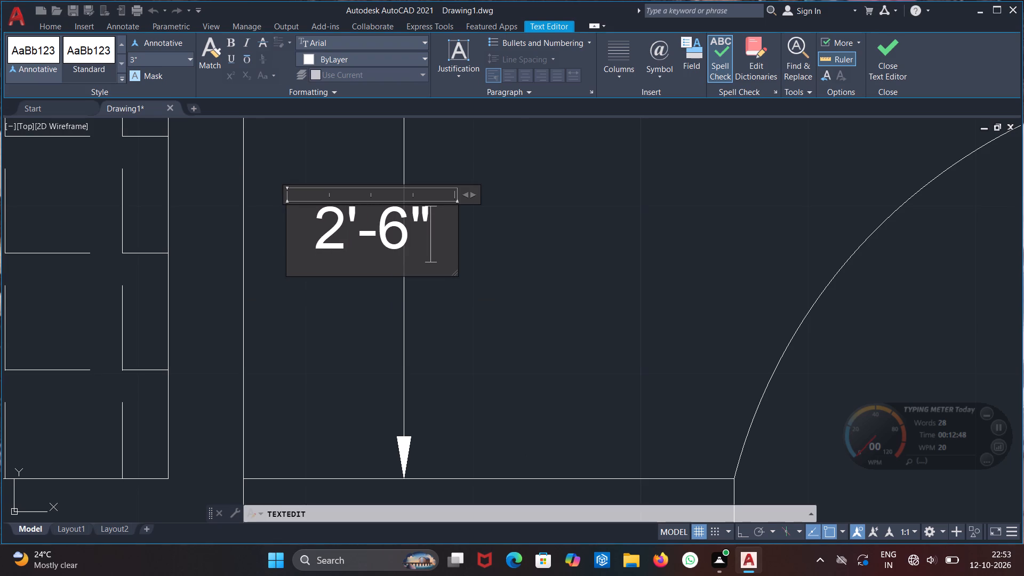
Set the text height of the vertical 2'-6" dimension above the kitchen to 6".
{"action": "left_click_drag", "start_coordinate": [447, 222], "coordinate": [270, 233]}
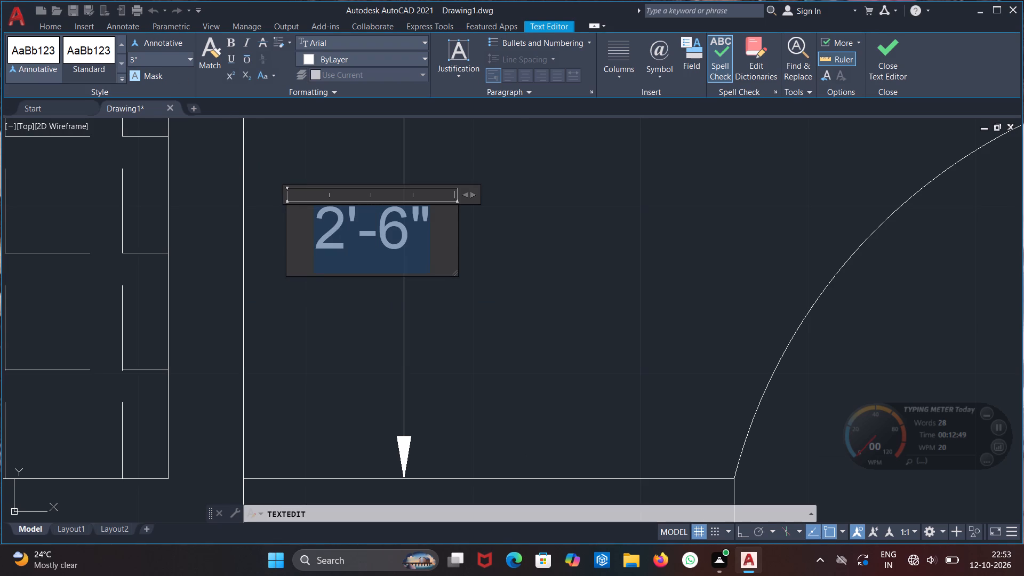
{"action": "left_click", "coordinate": [156, 56]}
{"action": "type", "text": "6\""}
{"action": "key", "text": "Return"}
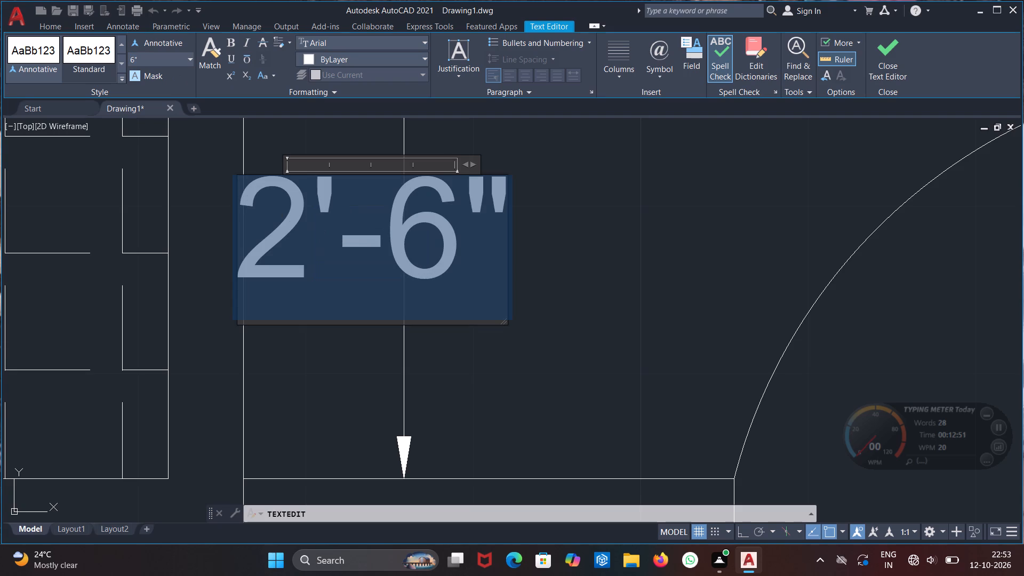
Change the vertical 2'-6" dimension text above the kitchen to the Cambria font and finish editing it.
{"action": "left_click", "coordinate": [381, 38]}
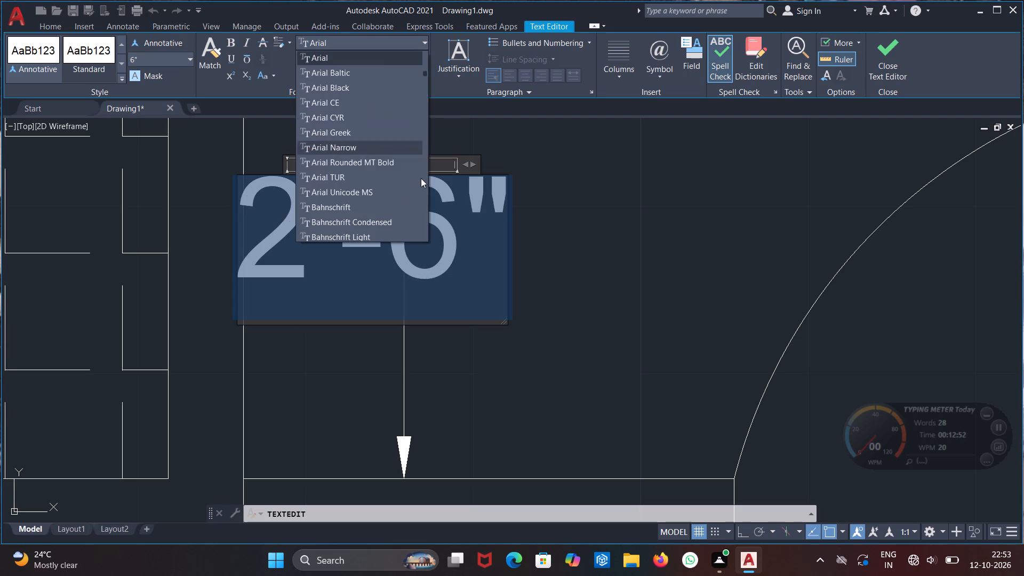
{"action": "scroll", "coordinate": [394, 196], "scroll_direction": "down", "scroll_amount": 8}
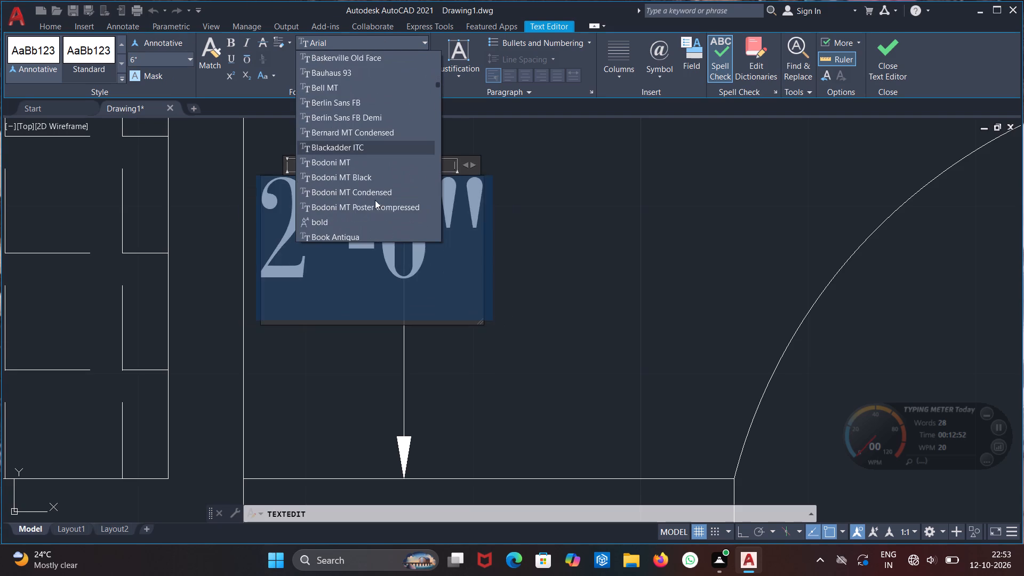
{"action": "scroll", "coordinate": [374, 201], "scroll_direction": "down", "scroll_amount": 4}
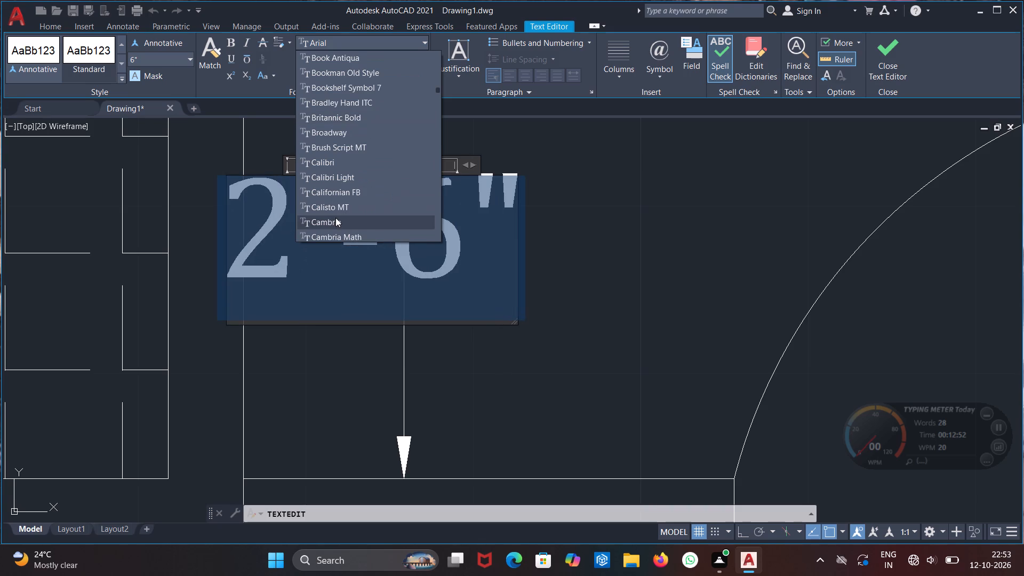
{"action": "left_click", "coordinate": [335, 218]}
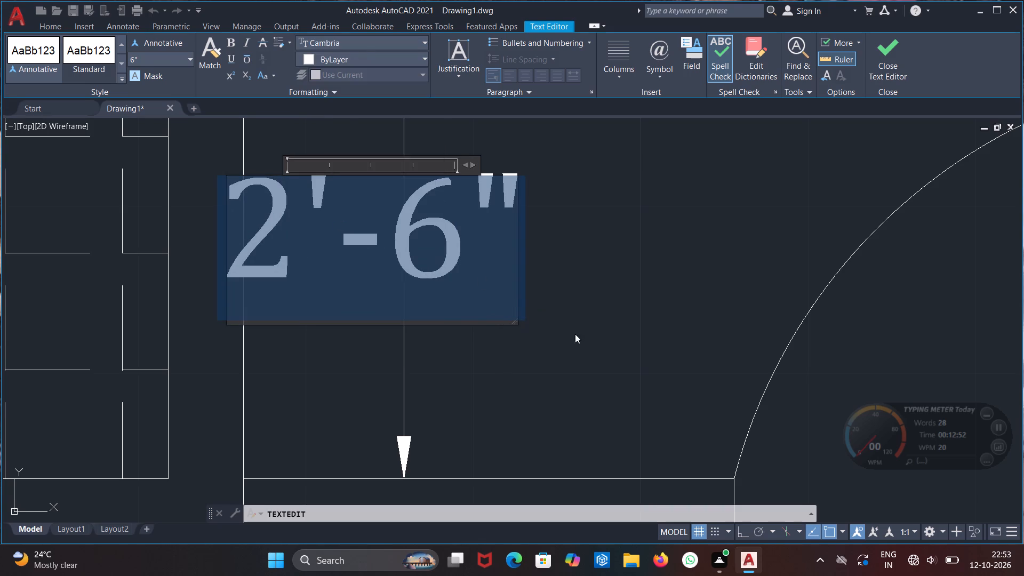
{"action": "left_click", "coordinate": [579, 346]}
{"action": "scroll", "coordinate": [579, 343], "scroll_direction": "down", "scroll_amount": 3}
{"action": "scroll", "coordinate": [619, 255], "scroll_direction": "up", "scroll_amount": 2}
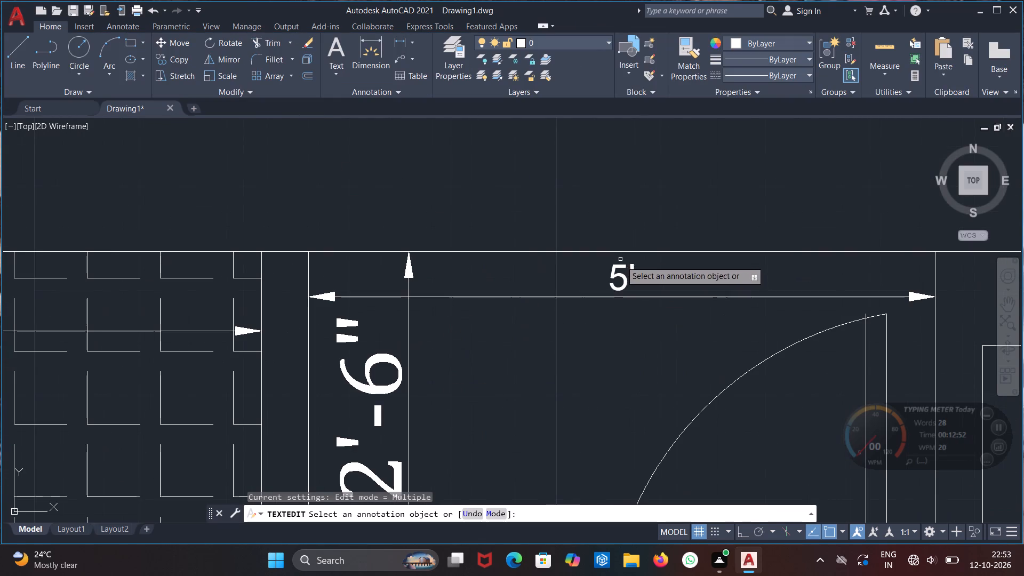
{"action": "key", "text": "Escape"}
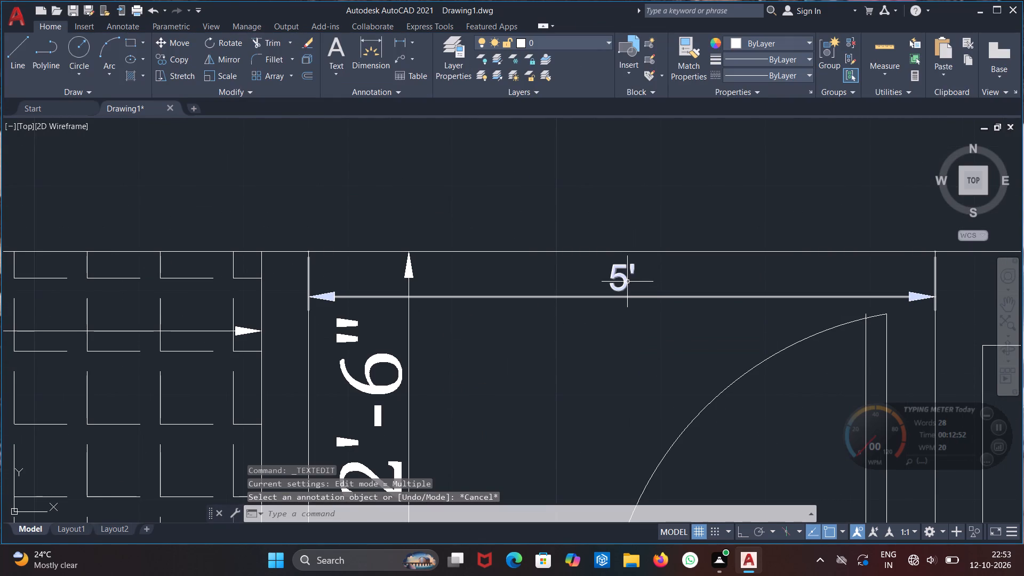
Replace the horizontal dimension text of the space above the kitchen with 5'-0" and widen its text box.
{"action": "double_click", "coordinate": [627, 282]}
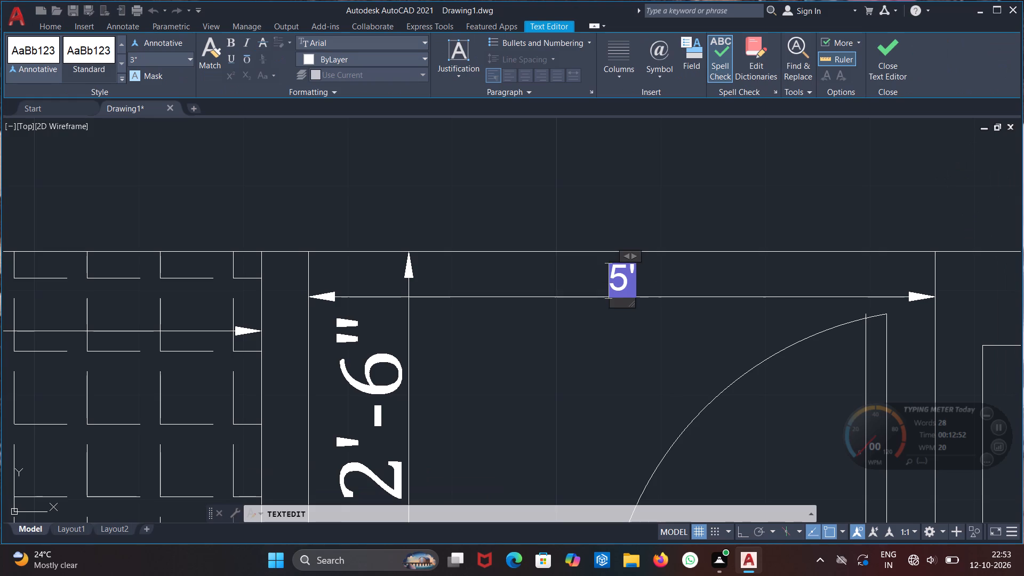
{"action": "left_click", "coordinate": [618, 277]}
{"action": "key", "text": "Delete"}
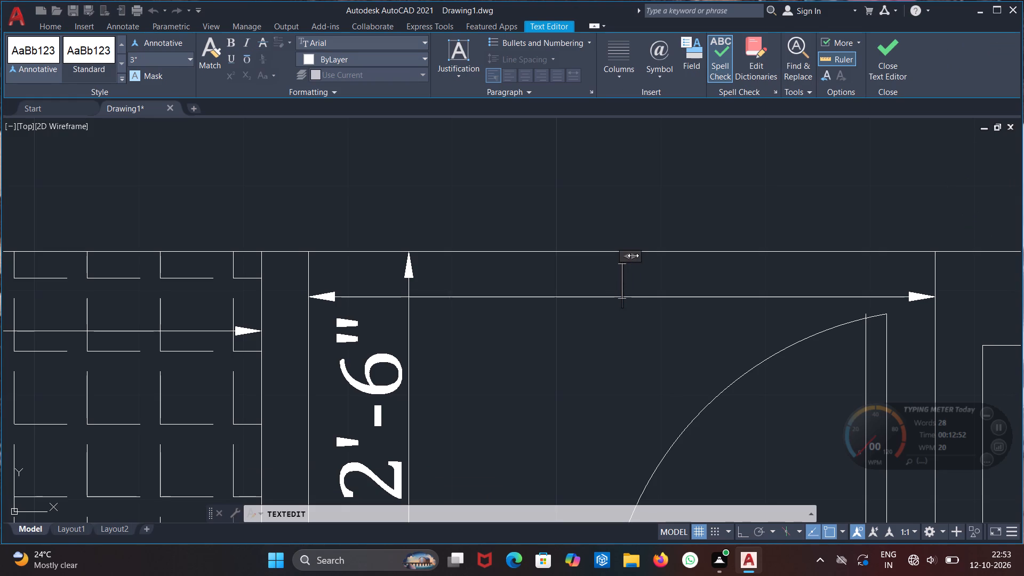
{"action": "left_click_drag", "start_coordinate": [633, 255], "coordinate": [790, 249]}
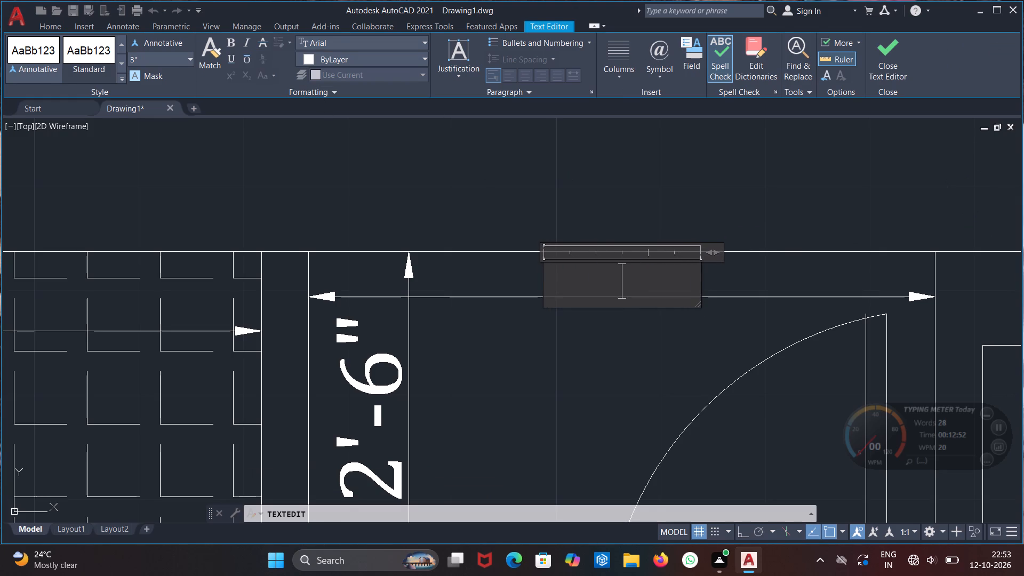
{"action": "type", "text": "5'-0"}
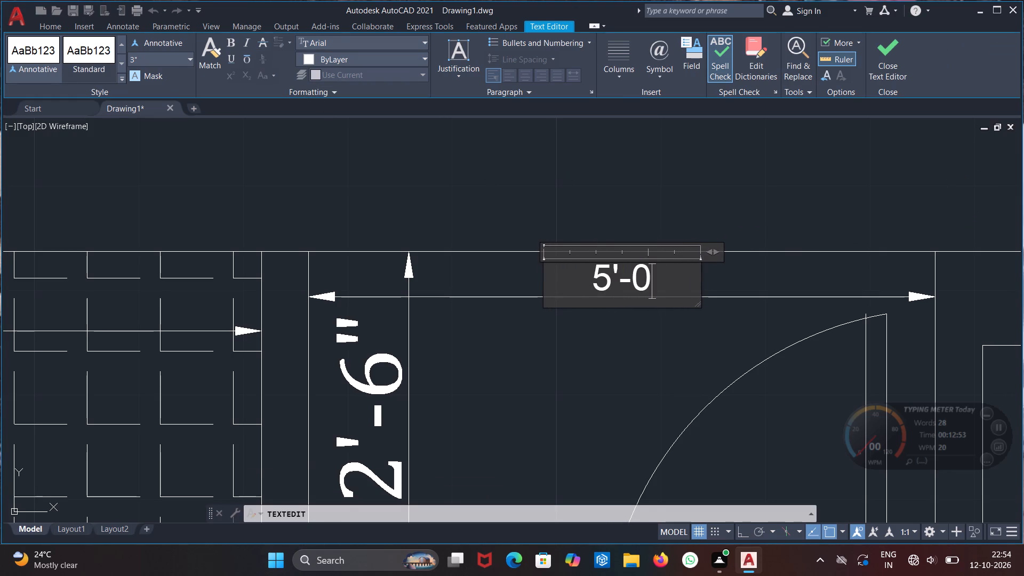
{"action": "key", "text": "shift+quotedbl"}
Set the text height of the horizontal 5'-0" dimension above the kitchen to 6".
{"action": "left_click_drag", "start_coordinate": [681, 290], "coordinate": [662, 291]}
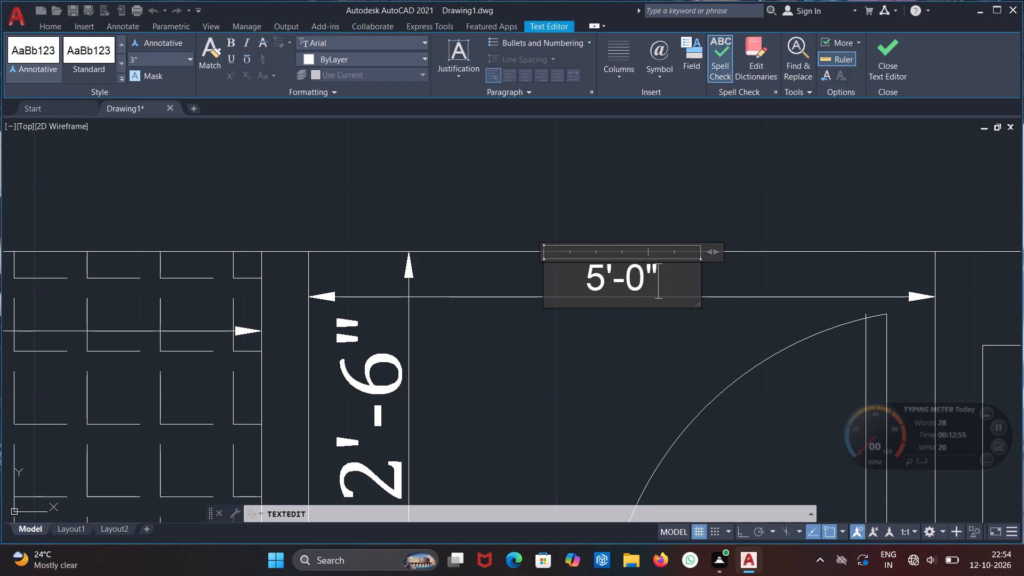
{"action": "left_click_drag", "start_coordinate": [662, 291], "coordinate": [485, 294]}
{"action": "left_click", "coordinate": [161, 62]}
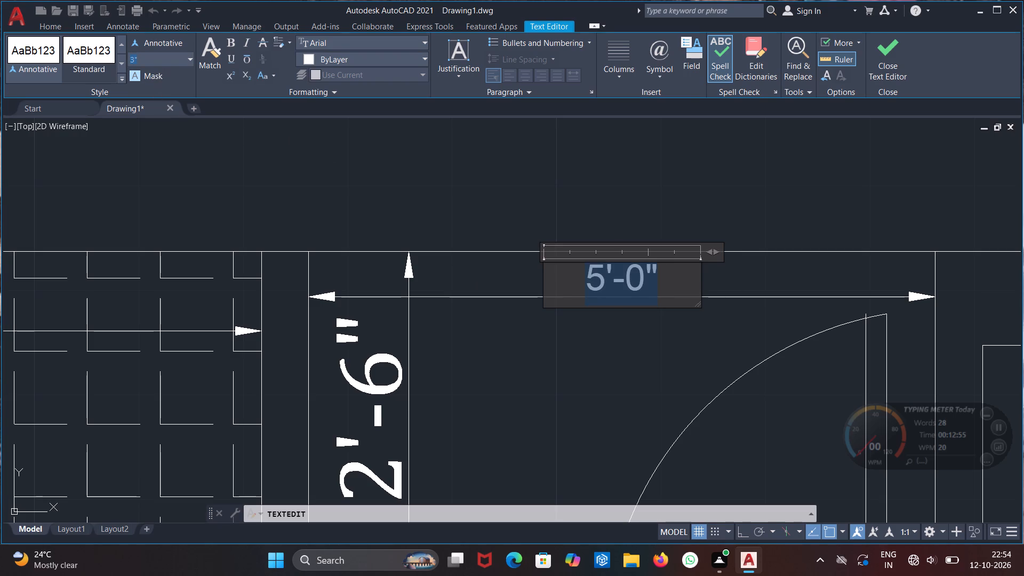
{"action": "type", "text": "6\""}
{"action": "key", "text": "Return"}
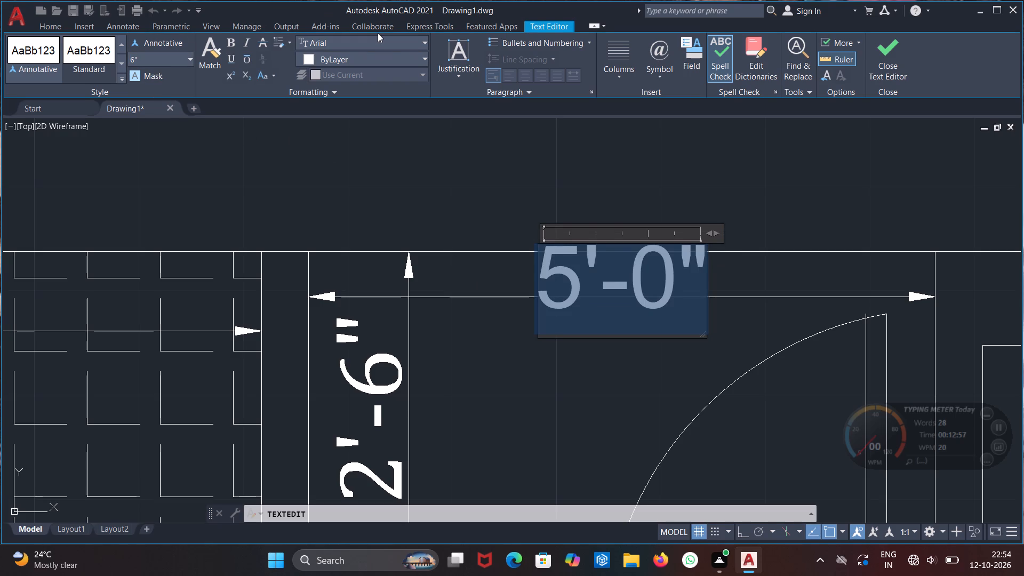
Change the horizontal 5'-0" dimension text above the kitchen to the Cambria font and finish editing it.
{"action": "left_click", "coordinate": [377, 36]}
{"action": "scroll", "coordinate": [374, 170], "scroll_direction": "down", "scroll_amount": 2}
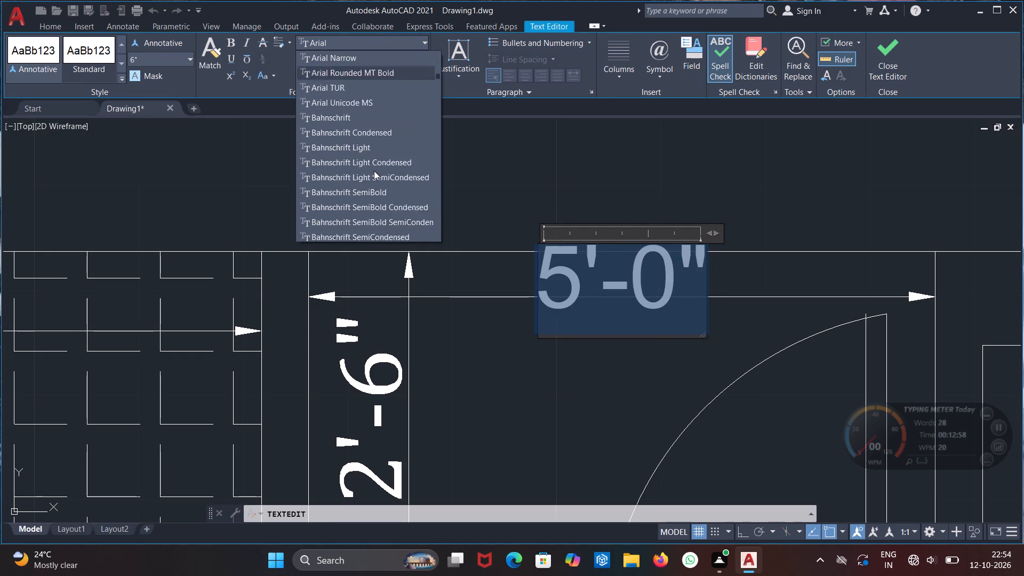
{"action": "scroll", "coordinate": [374, 171], "scroll_direction": "down", "scroll_amount": 8}
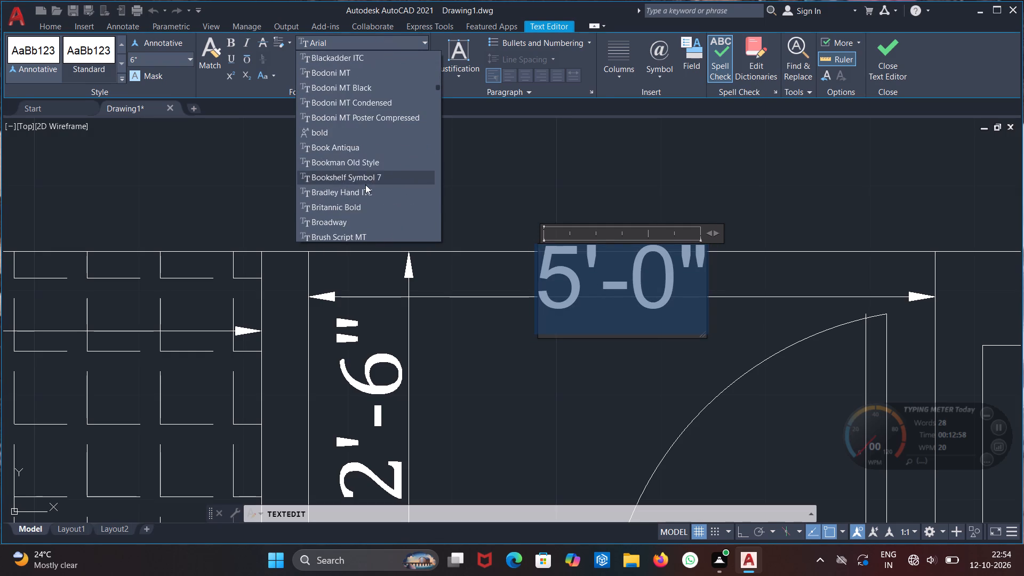
{"action": "scroll", "coordinate": [365, 185], "scroll_direction": "down", "scroll_amount": 2}
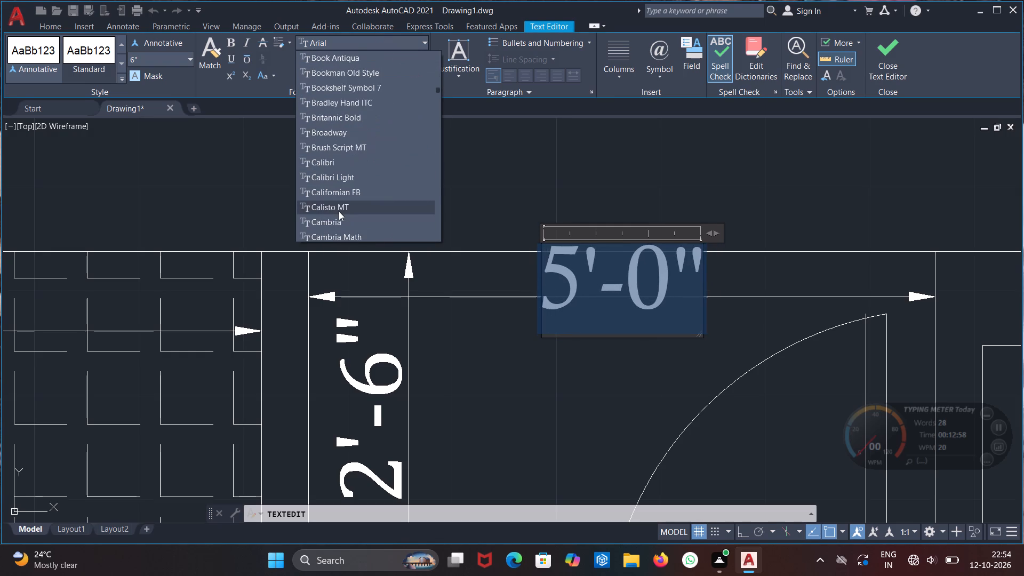
{"action": "left_click", "coordinate": [333, 220]}
{"action": "left_click", "coordinate": [495, 357]}
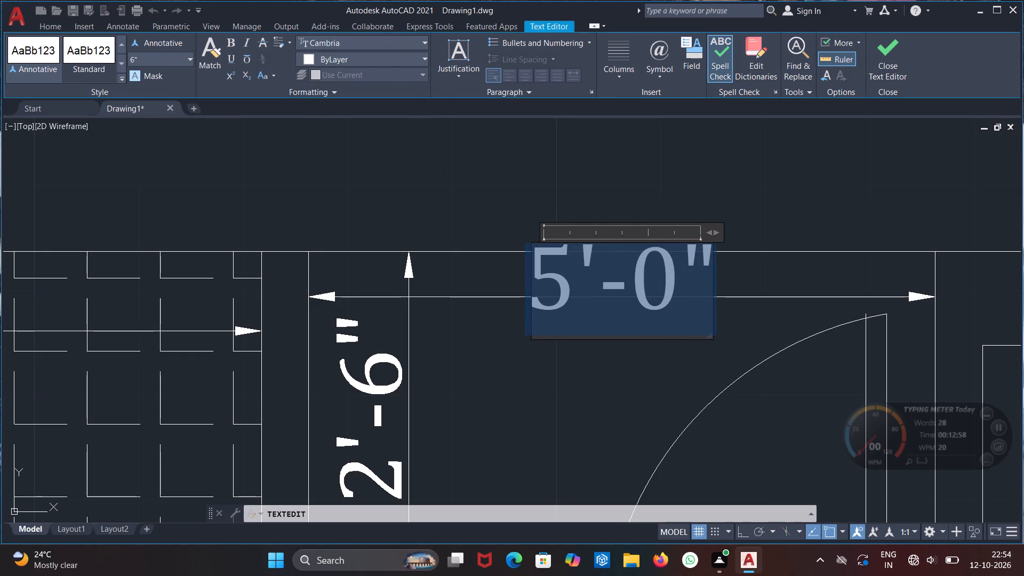
{"action": "scroll", "coordinate": [559, 278], "scroll_direction": "down", "scroll_amount": 1}
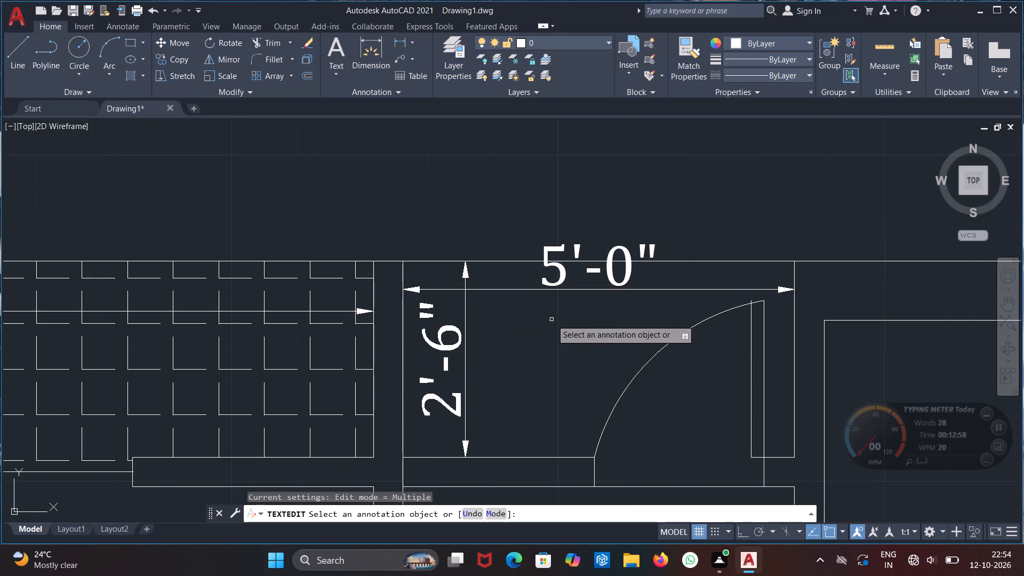
{"action": "key", "text": "Escape"}
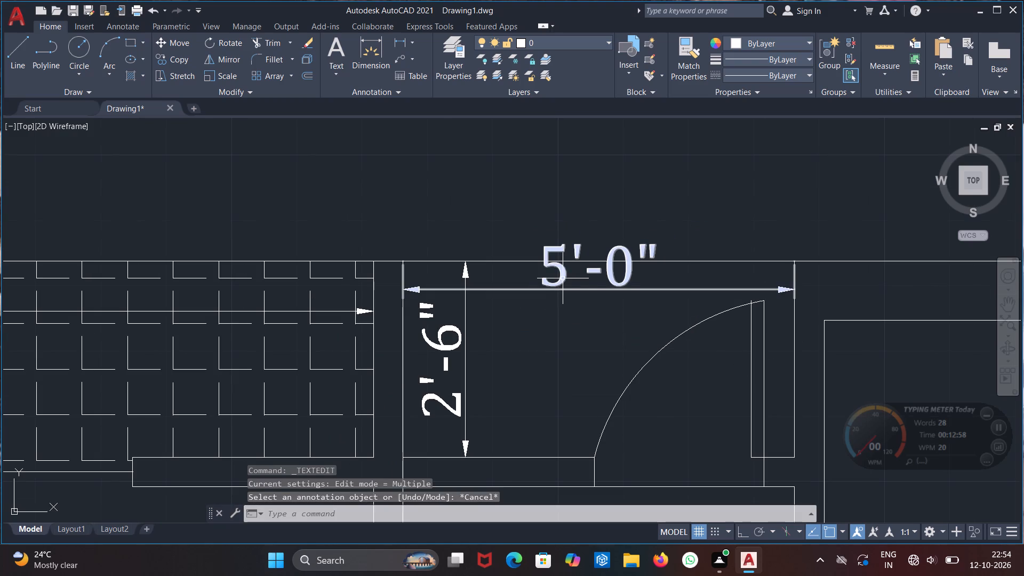
Move the horizontal 5'-0" dimension above the kitchen lower so its text sits clear below the outer wall line.
{"action": "left_click", "coordinate": [563, 278]}
{"action": "left_click", "coordinate": [598, 266]}
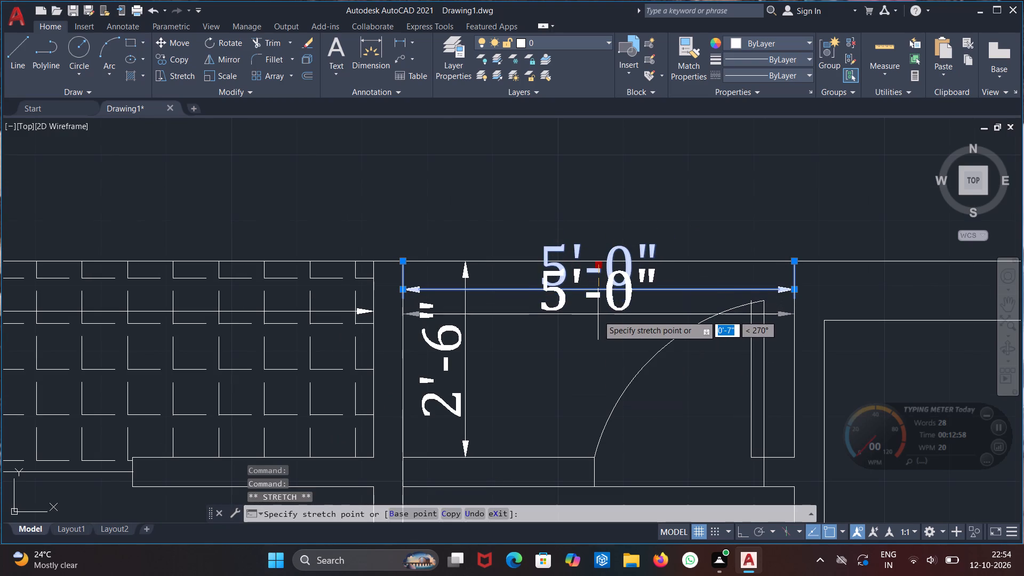
{"action": "left_click", "coordinate": [598, 317]}
{"action": "key", "text": "Escape"}
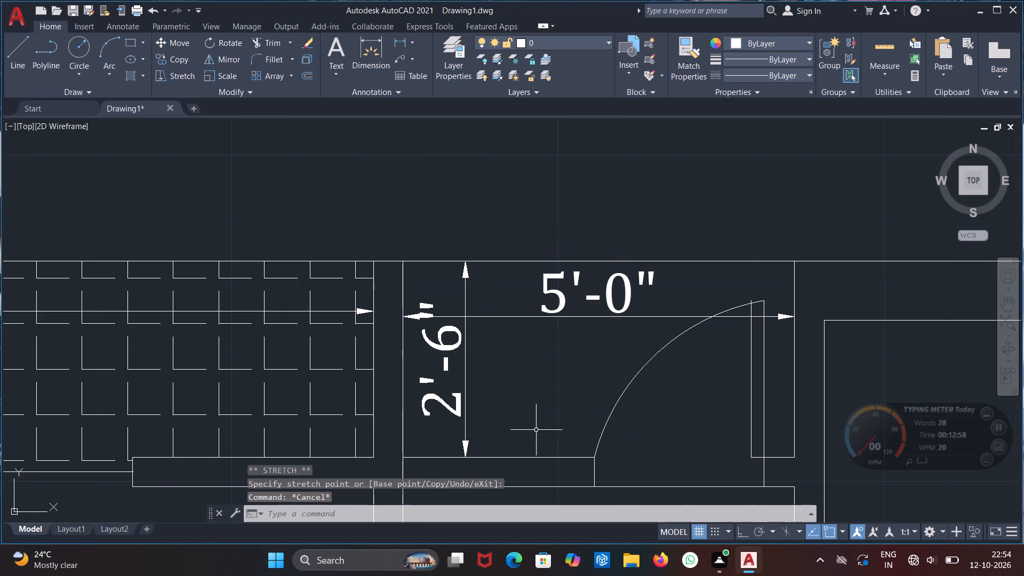
{"action": "scroll", "coordinate": [562, 425], "scroll_direction": "down", "scroll_amount": 1}
{"action": "middle_click_drag", "start_coordinate": [562, 425], "coordinate": [527, 342]}
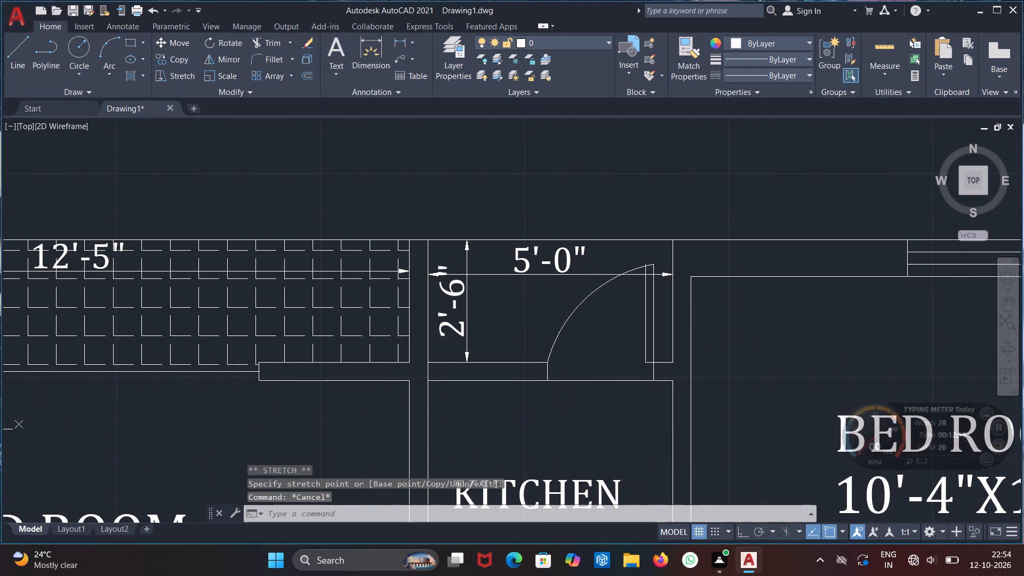
{"action": "scroll", "coordinate": [526, 268], "scroll_direction": "up", "scroll_amount": 1}
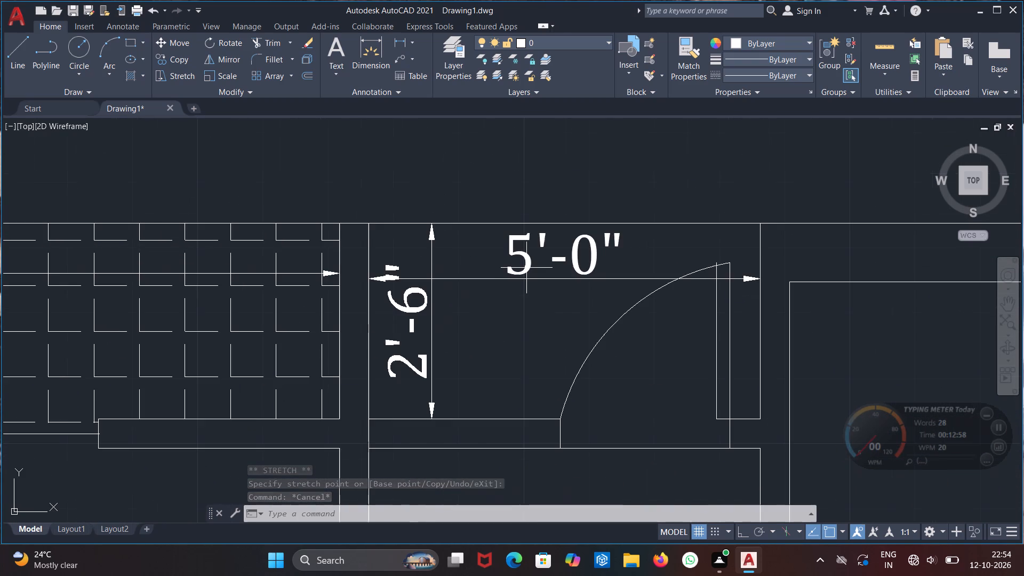
{"action": "left_click", "coordinate": [526, 262]}
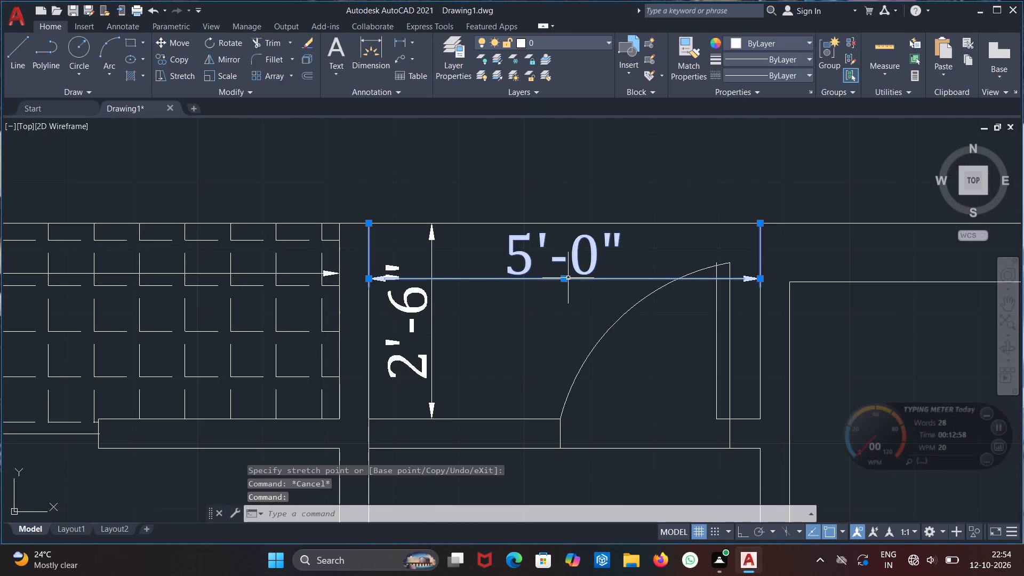
{"action": "left_click", "coordinate": [565, 278]}
{"action": "left_click", "coordinate": [560, 296]}
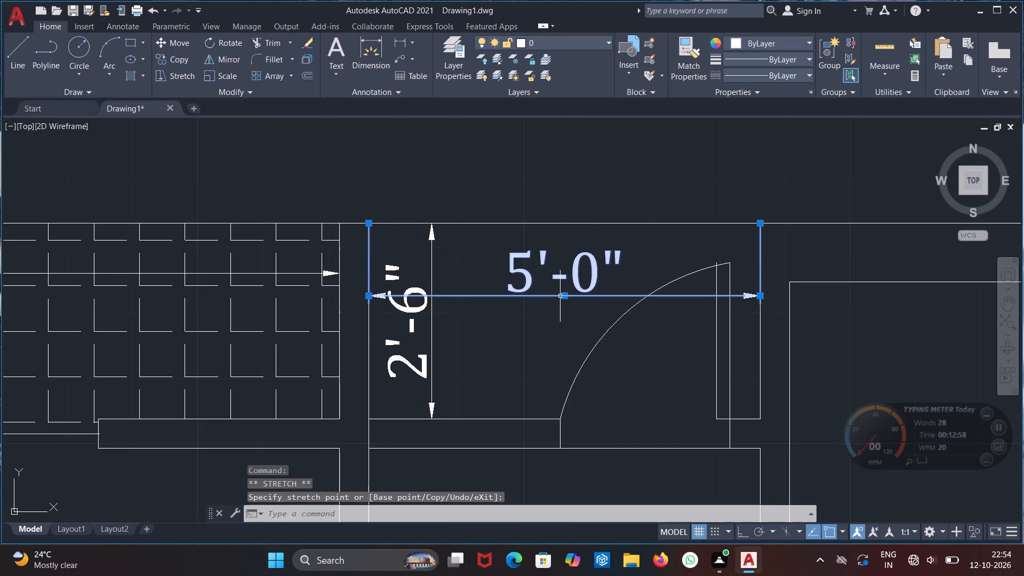
{"action": "key", "text": "Escape"}
Replace the dimension text of the stair landing with 3'-6" and widen its text box.
{"action": "scroll", "coordinate": [494, 331], "scroll_direction": "down", "scroll_amount": 2}
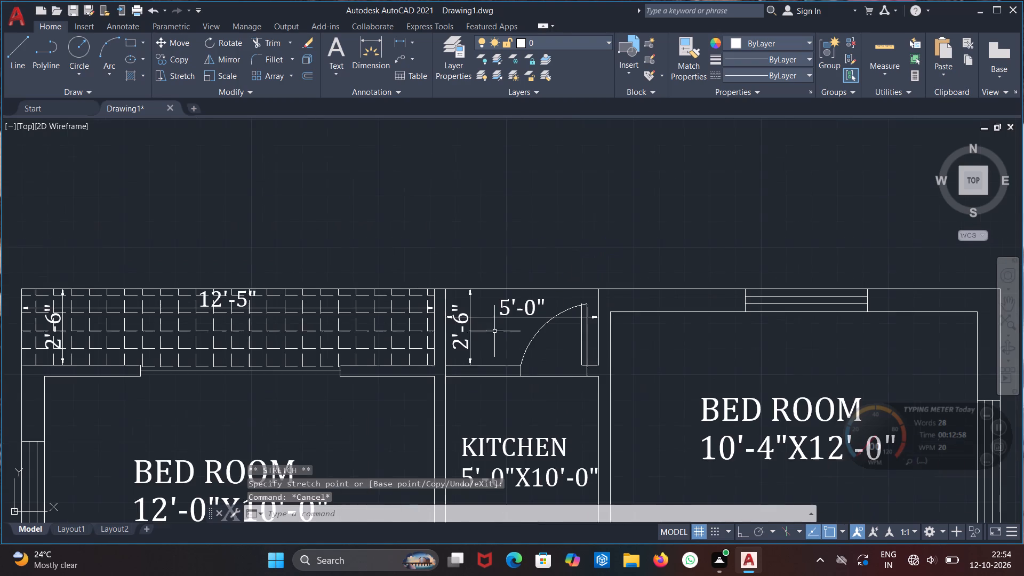
{"action": "middle_click_drag", "start_coordinate": [561, 402], "coordinate": [533, 277]}
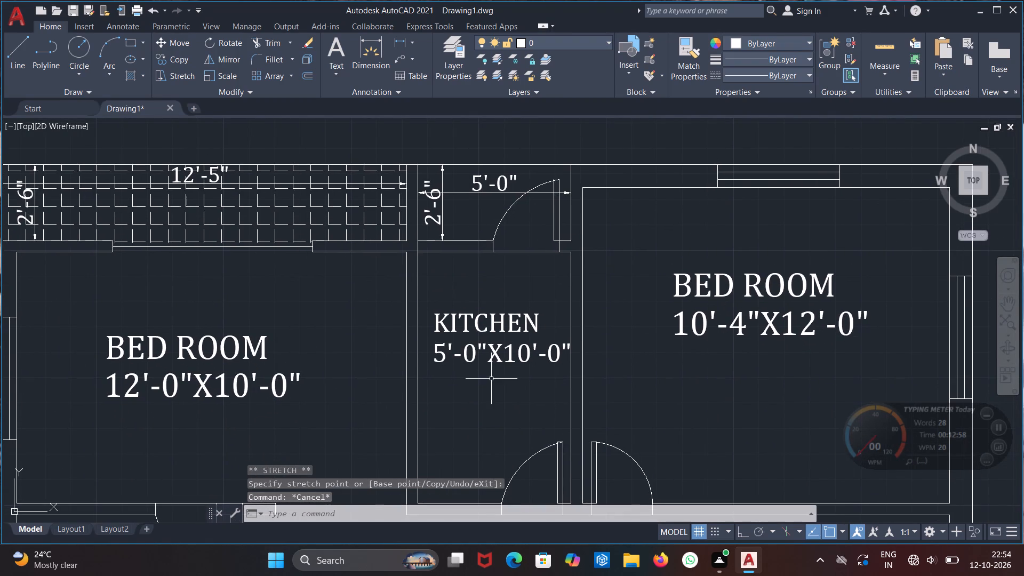
{"action": "scroll", "coordinate": [492, 375], "scroll_direction": "down", "scroll_amount": 2}
{"action": "middle_click_drag", "start_coordinate": [491, 404], "coordinate": [469, 288]}
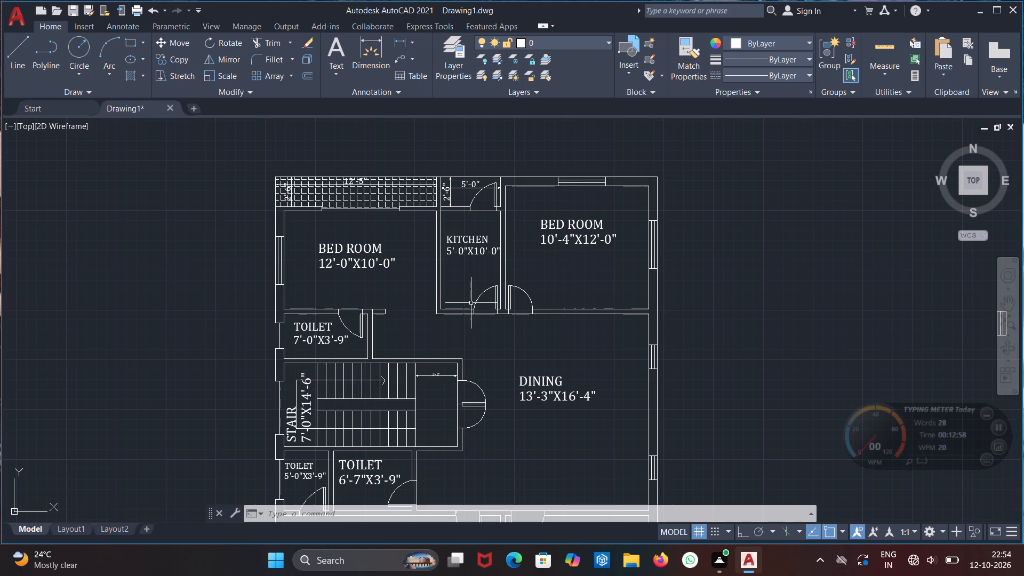
{"action": "scroll", "coordinate": [472, 344], "scroll_direction": "down", "scroll_amount": 1}
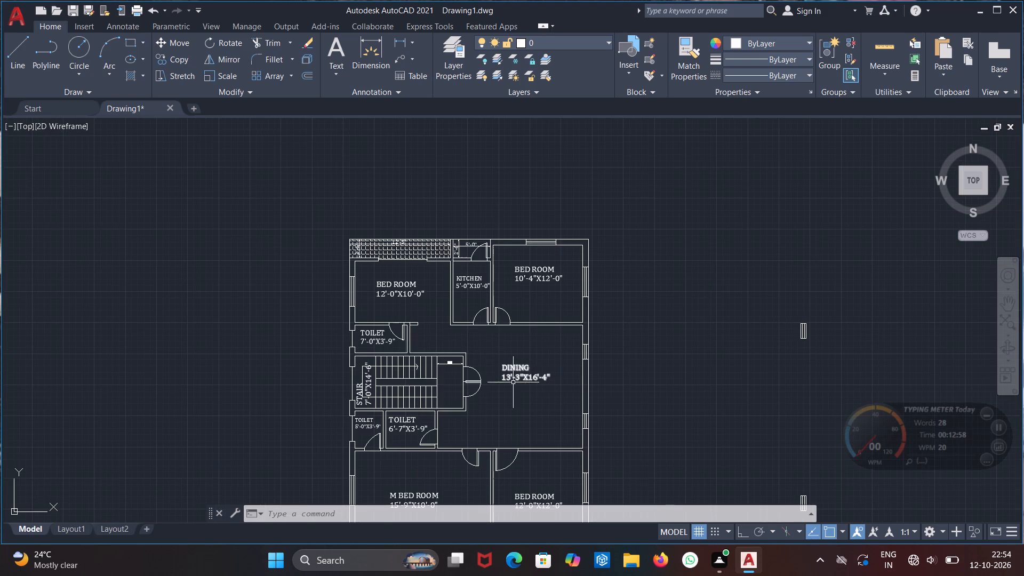
{"action": "scroll", "coordinate": [458, 374], "scroll_direction": "up", "scroll_amount": 7}
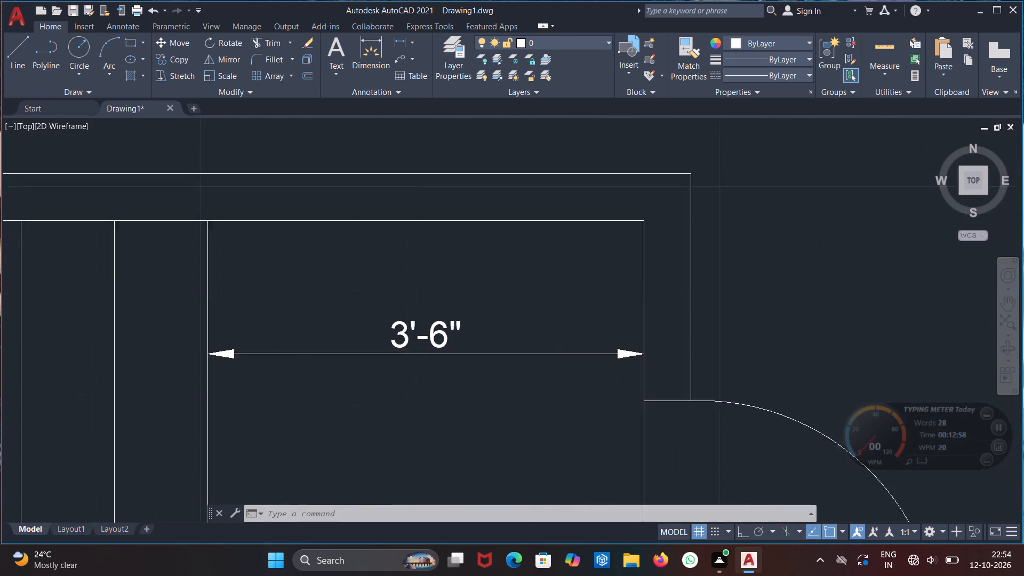
{"action": "left_click", "coordinate": [435, 331]}
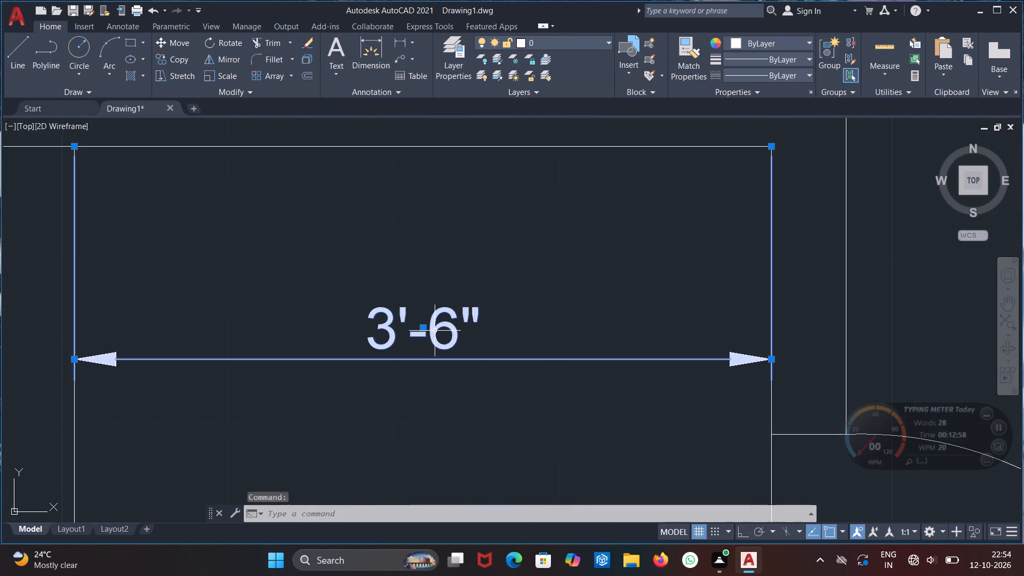
{"action": "left_click", "coordinate": [435, 331]}
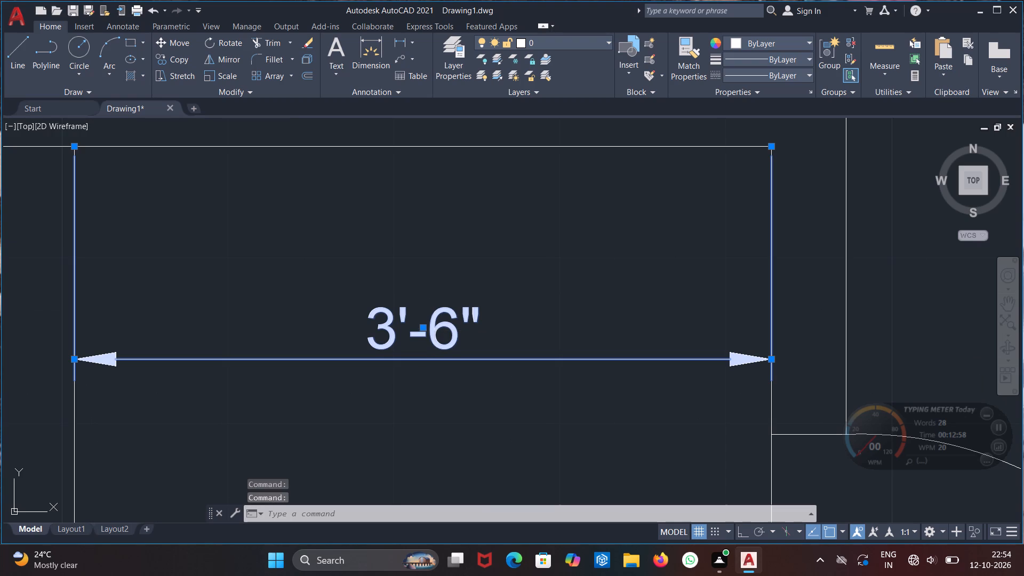
{"action": "key", "text": "Escape"}
{"action": "double_click", "coordinate": [437, 324]}
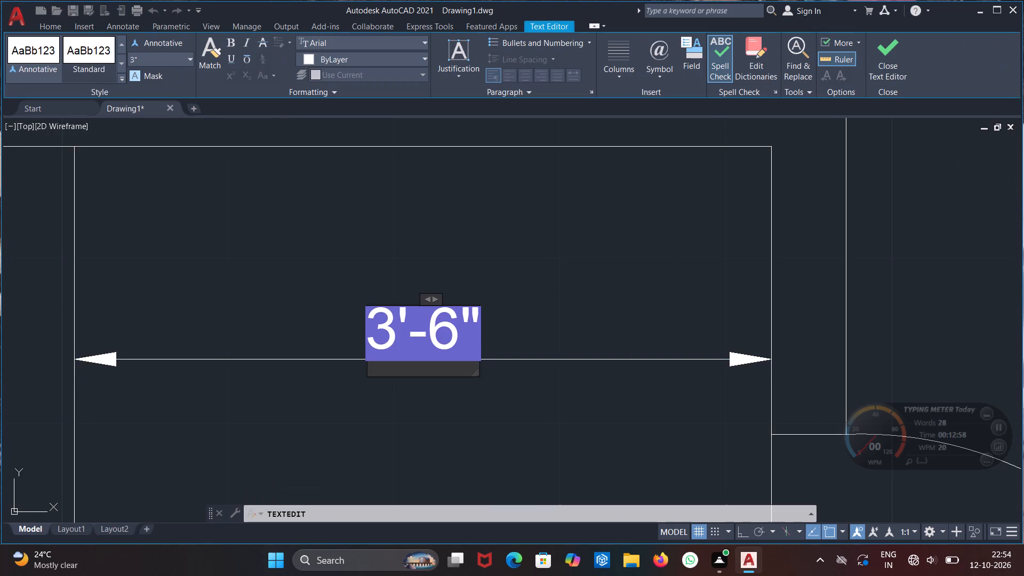
{"action": "left_click", "coordinate": [463, 345]}
{"action": "key", "text": "Delete"}
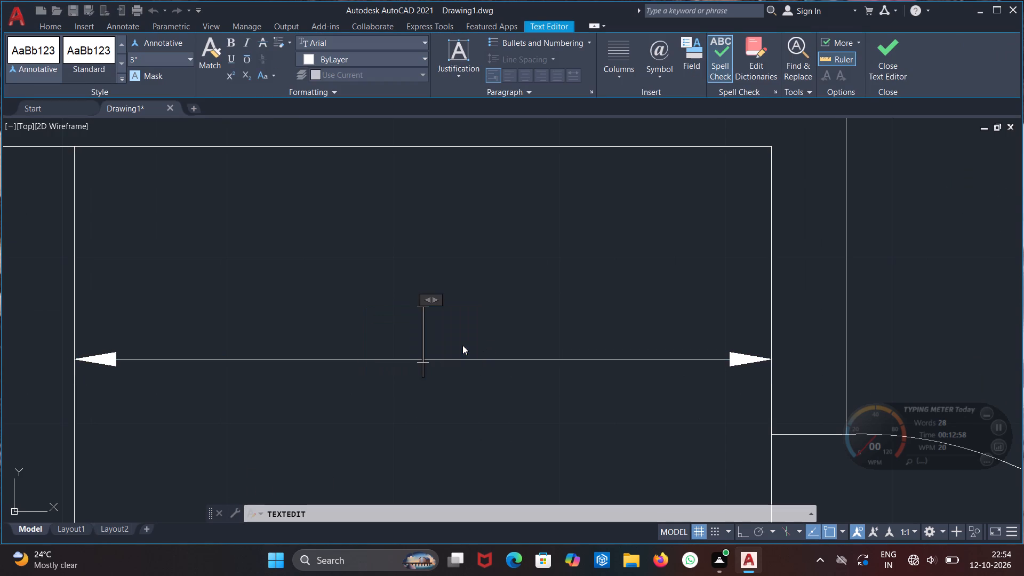
{"action": "left_click_drag", "start_coordinate": [434, 299], "coordinate": [530, 302]}
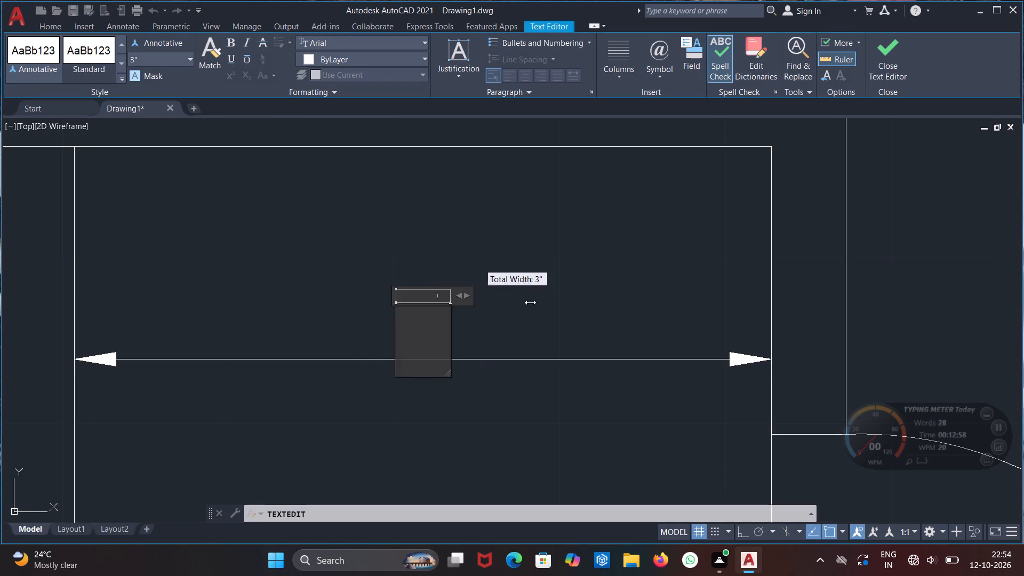
{"action": "left_click_drag", "start_coordinate": [530, 302], "coordinate": [606, 304]}
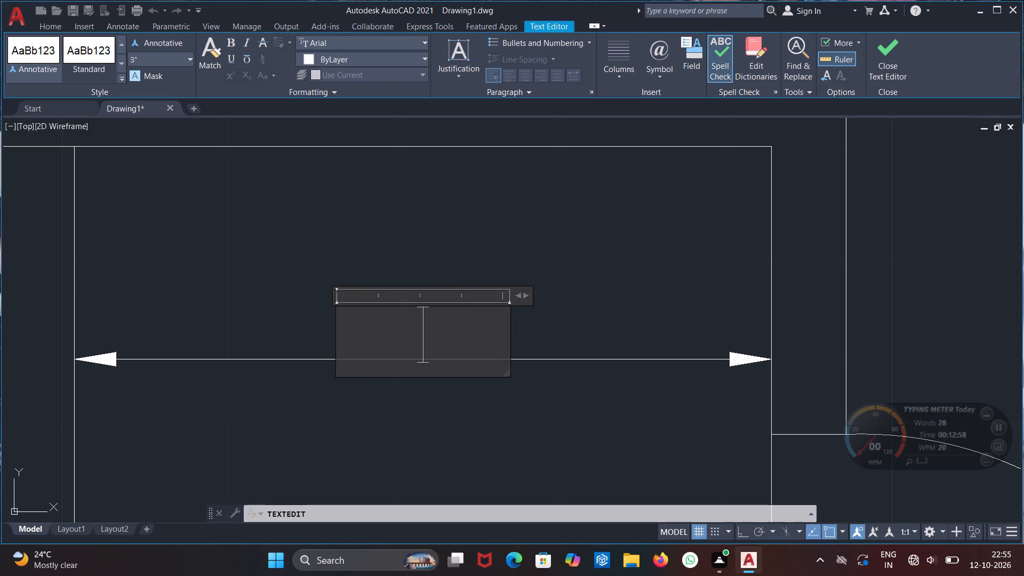
{"action": "type", "text": "3'-6\""}
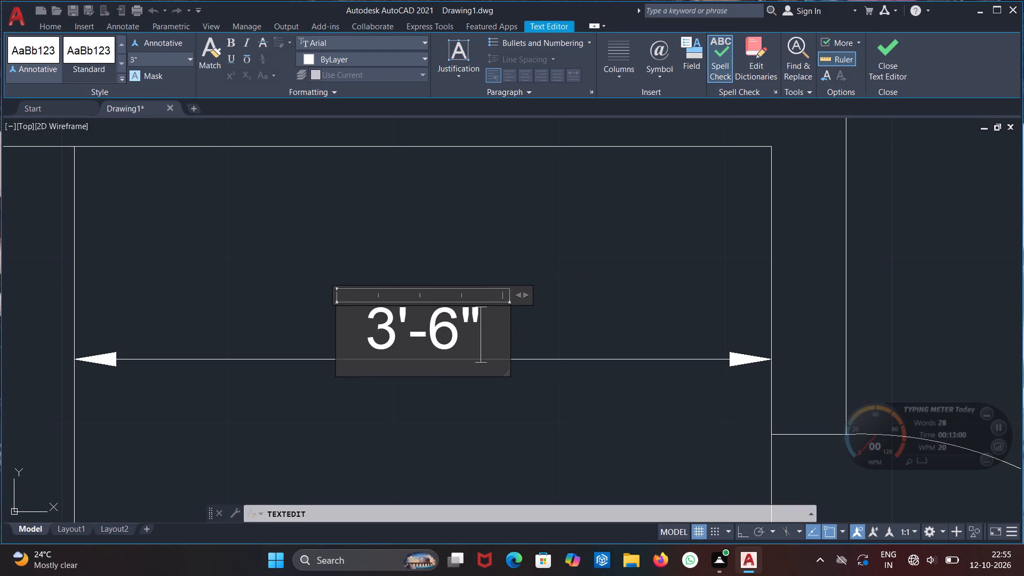
Set the text height of the stair landing's 3'-6" dimension to 6".
{"action": "left_click_drag", "start_coordinate": [487, 326], "coordinate": [292, 290]}
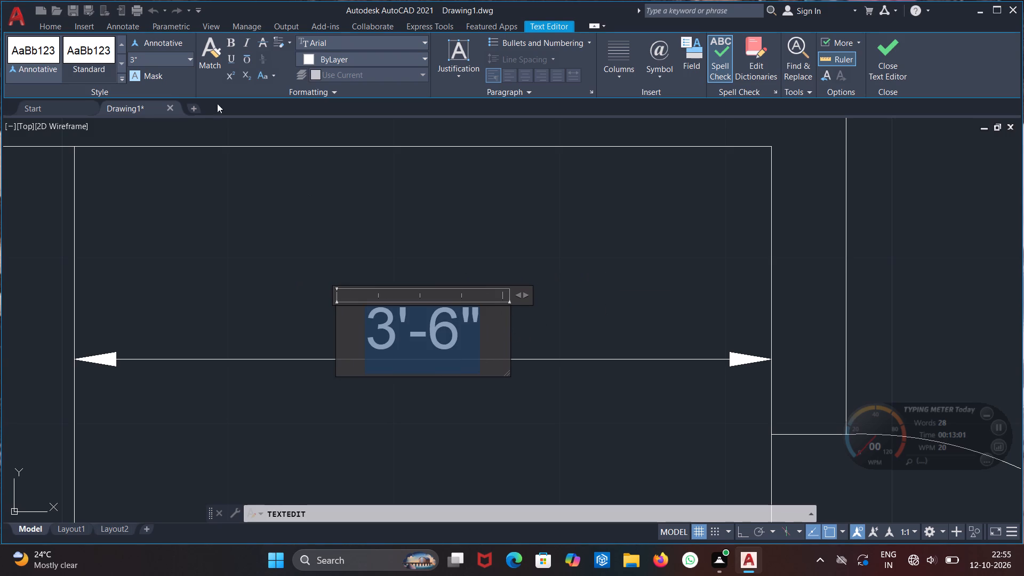
{"action": "left_click", "coordinate": [156, 59]}
{"action": "type", "text": "6\""}
{"action": "key", "text": "Return"}
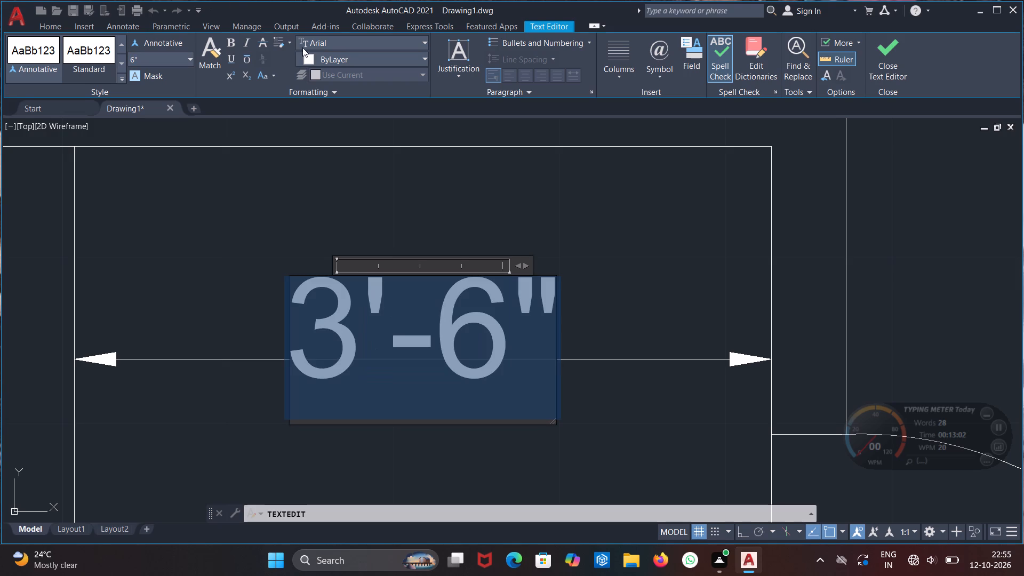
Change the stair landing's 3'-6" dimension text to the Cambria font and close its text editor.
{"action": "left_click", "coordinate": [340, 40]}
{"action": "scroll", "coordinate": [364, 154], "scroll_direction": "down", "scroll_amount": 3}
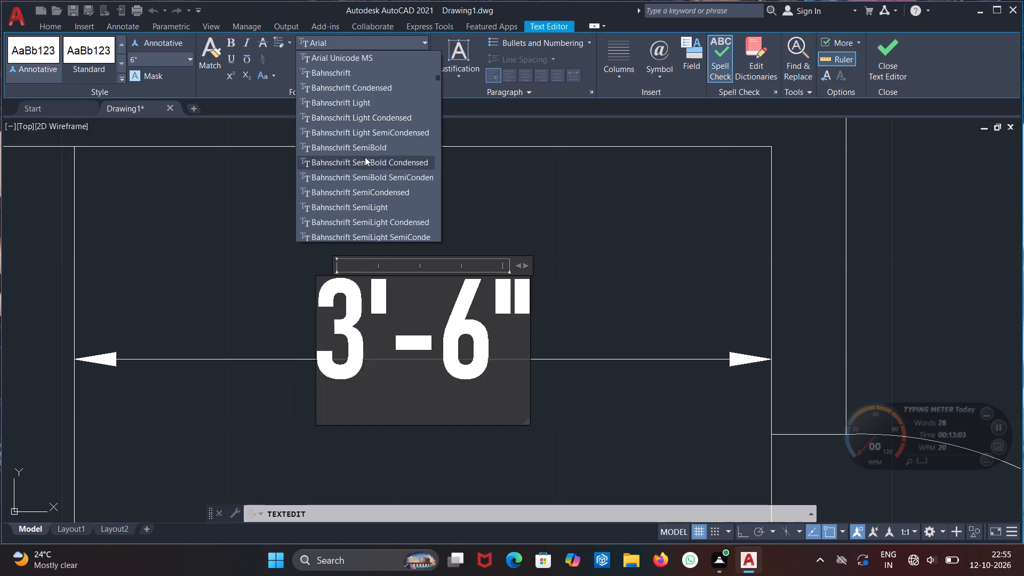
{"action": "scroll", "coordinate": [365, 157], "scroll_direction": "down", "scroll_amount": 10}
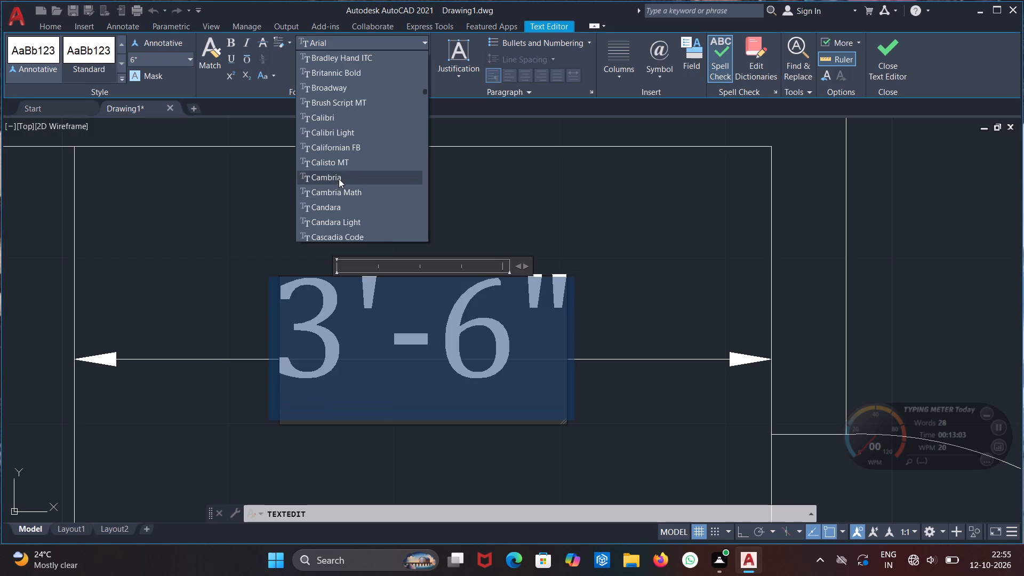
{"action": "left_click", "coordinate": [340, 178]}
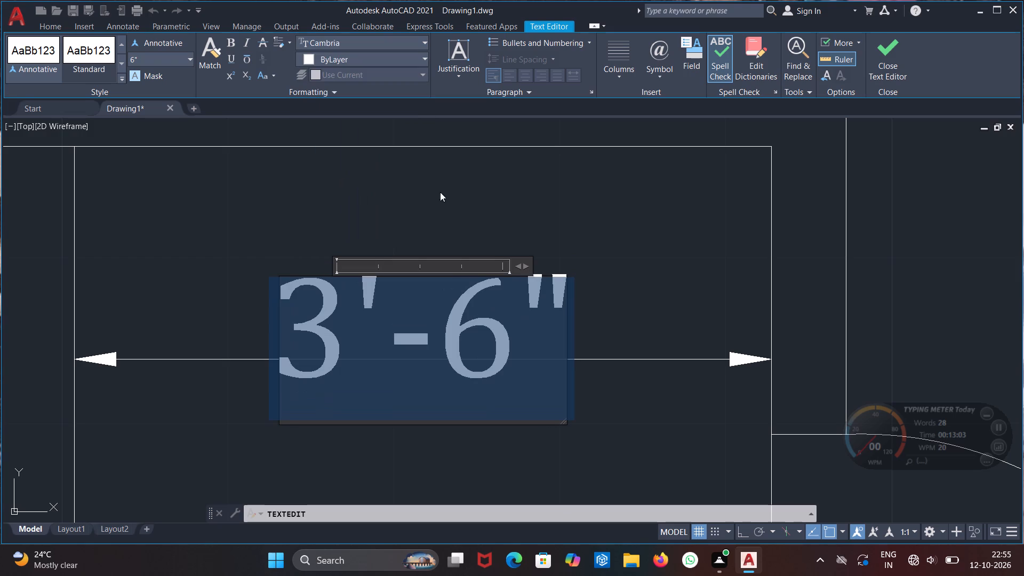
{"action": "left_click", "coordinate": [483, 203]}
Review the dimension texts and room labels across the whole floor plan, and exit dimension text editing.
{"action": "scroll", "coordinate": [547, 357], "scroll_direction": "down", "scroll_amount": 1}
{"action": "scroll", "coordinate": [531, 399], "scroll_direction": "down", "scroll_amount": 1}
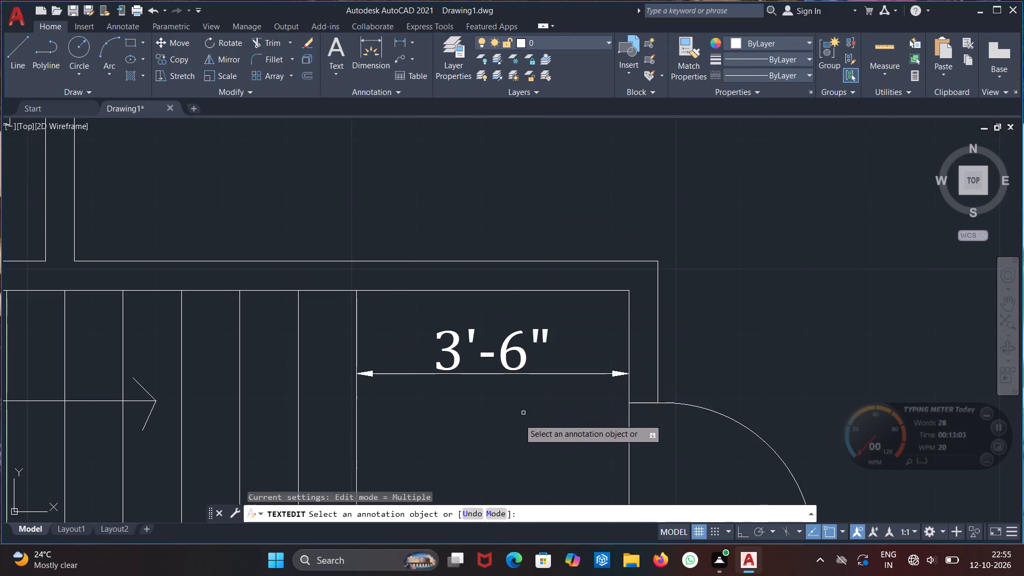
{"action": "middle_click_drag", "start_coordinate": [513, 426], "coordinate": [473, 282]}
{"action": "scroll", "coordinate": [473, 281], "scroll_direction": "down", "scroll_amount": 4}
{"action": "scroll", "coordinate": [490, 410], "scroll_direction": "down", "scroll_amount": 1}
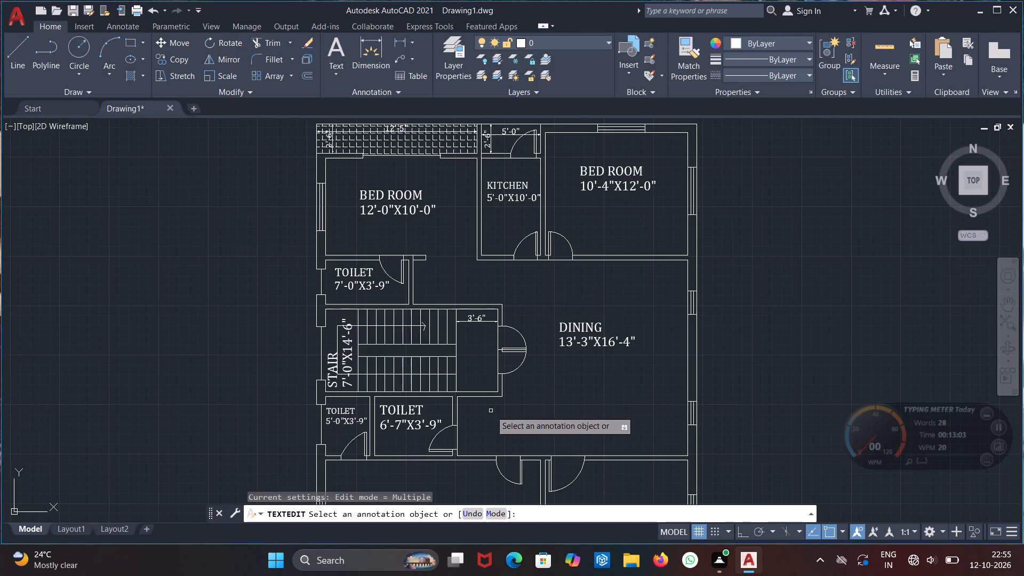
{"action": "middle_click_drag", "start_coordinate": [491, 413], "coordinate": [511, 265]}
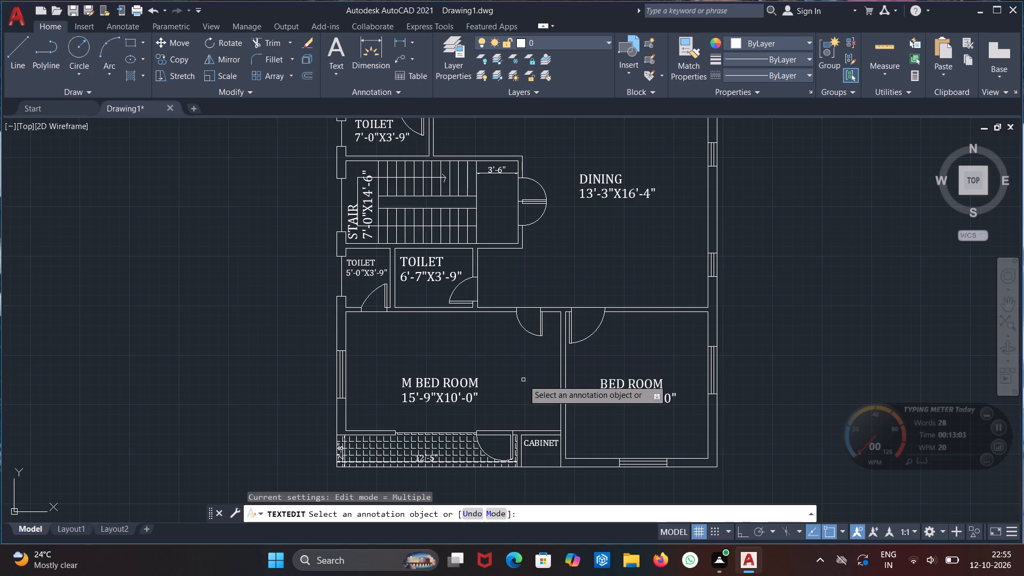
{"action": "scroll", "coordinate": [523, 380], "scroll_direction": "down", "scroll_amount": 1}
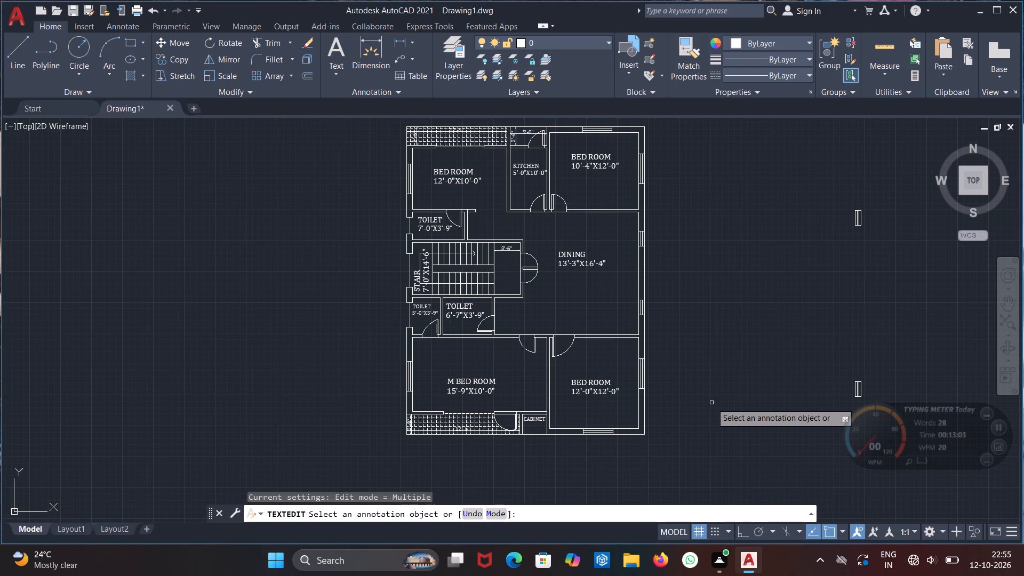
{"action": "key", "text": "Escape"}
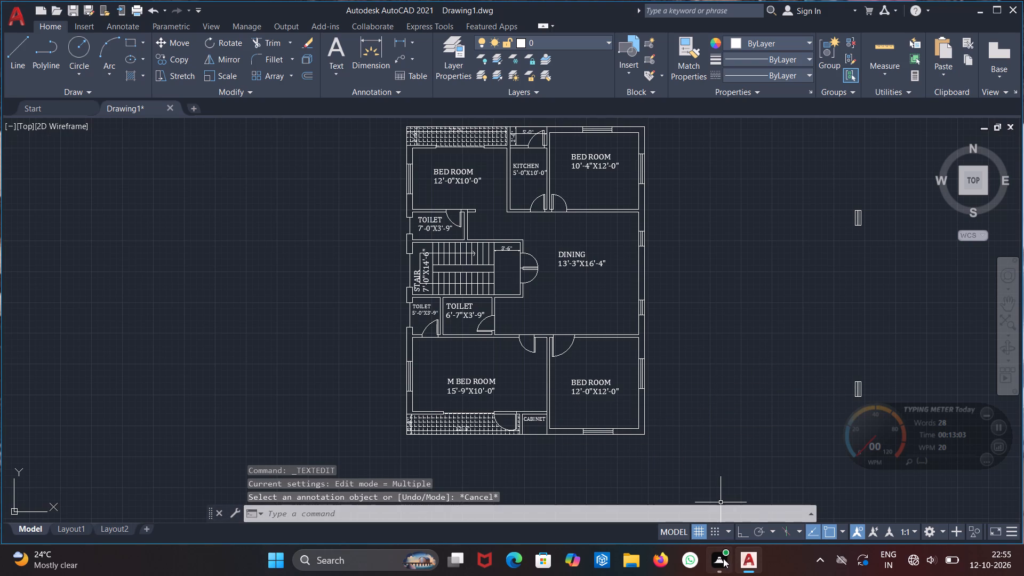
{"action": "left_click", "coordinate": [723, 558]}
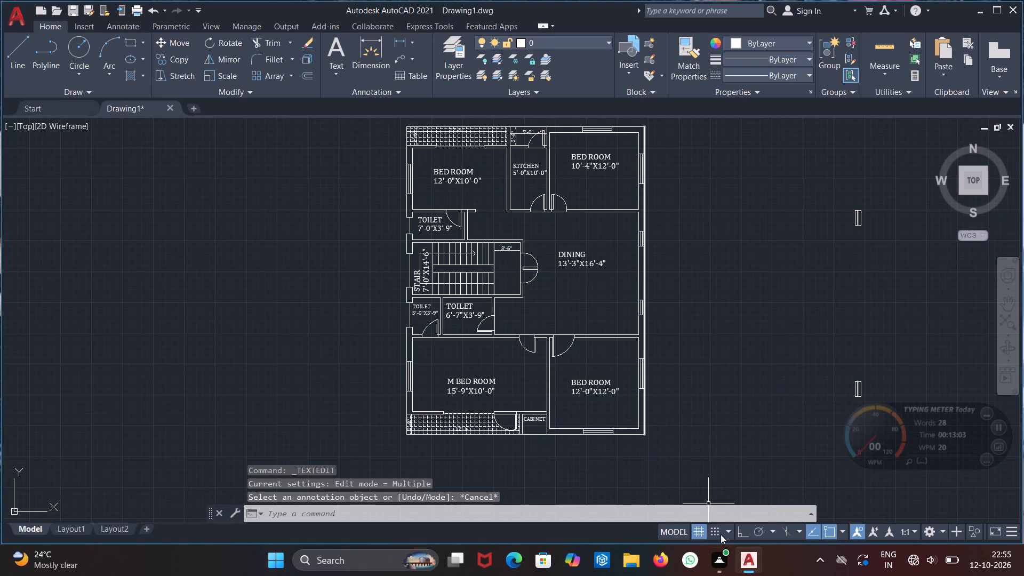
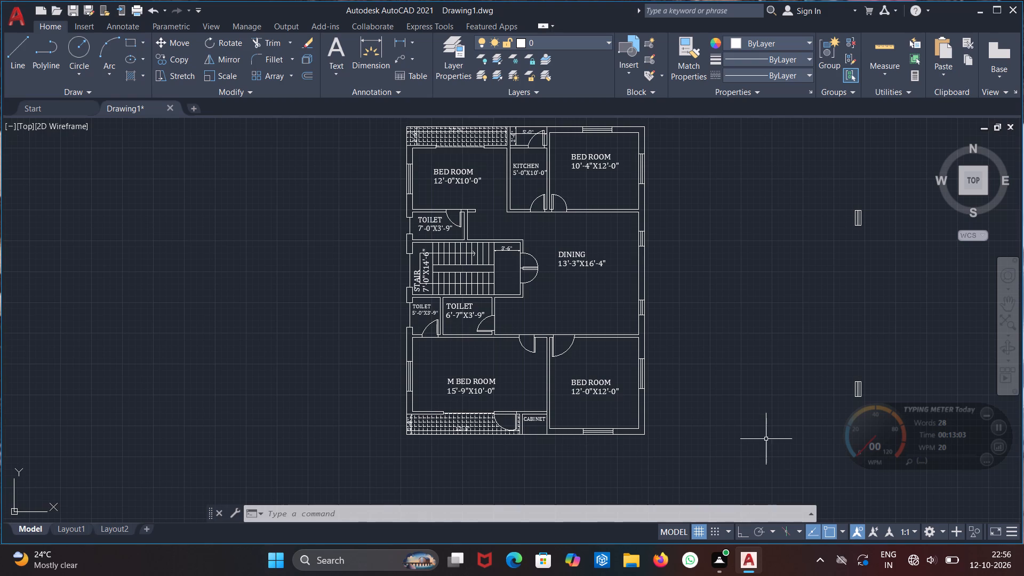
Erase the two leftover window symbols standing apart to the right of the floor plan.
{"action": "middle_click_drag", "start_coordinate": [782, 376], "coordinate": [506, 378]}
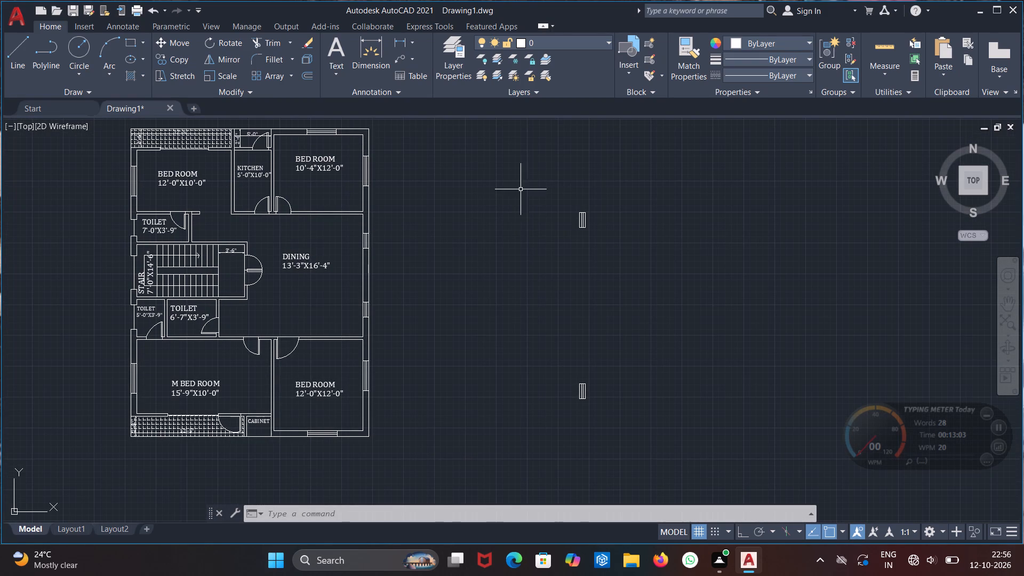
{"action": "left_click_drag", "start_coordinate": [521, 179], "coordinate": [523, 237]}
{"action": "left_click", "coordinate": [706, 415]}
{"action": "key", "text": "Delete"}
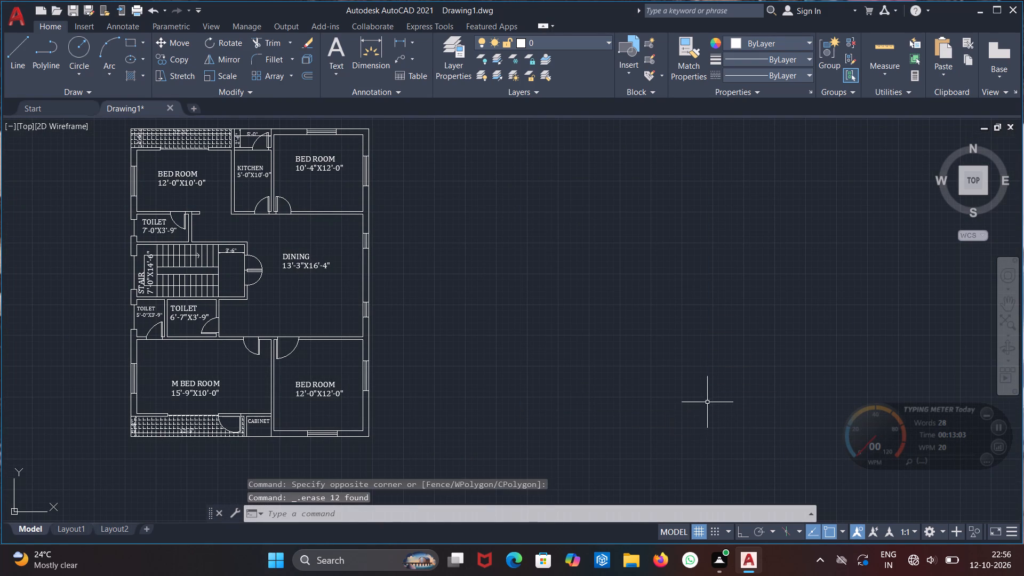
Dimension the floor plan's overall width between its two upper outer corners, placing the dimension line above the plan.
{"action": "scroll", "coordinate": [672, 381], "scroll_direction": "down", "scroll_amount": 2}
{"action": "scroll", "coordinate": [623, 374], "scroll_direction": "up", "scroll_amount": 2}
{"action": "middle_click_drag", "start_coordinate": [590, 392], "coordinate": [737, 425]}
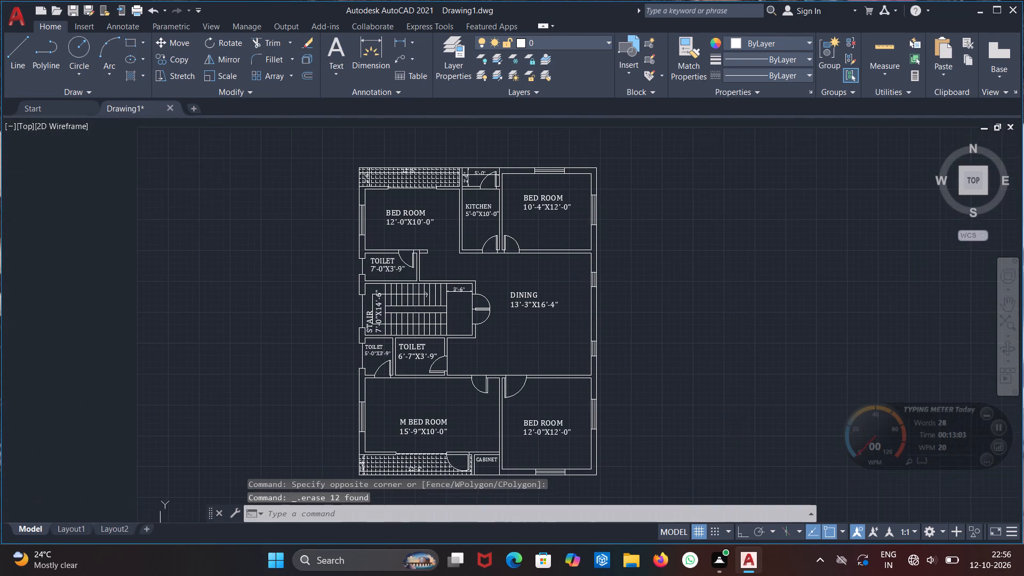
{"action": "middle_click_drag", "start_coordinate": [737, 425], "coordinate": [736, 423]}
{"action": "left_click", "coordinate": [370, 53]}
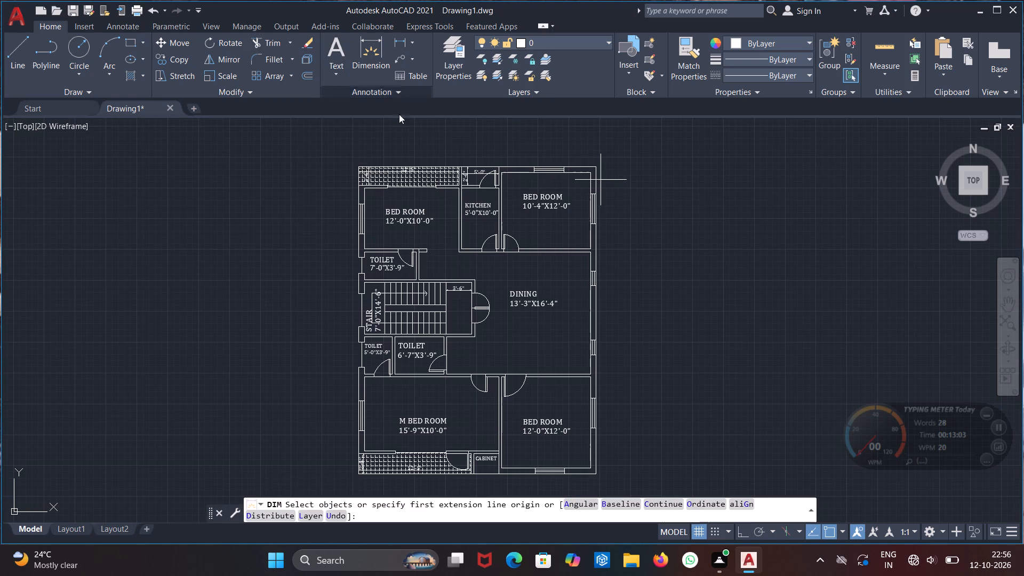
{"action": "middle_click_drag", "start_coordinate": [421, 130], "coordinate": [410, 167]}
{"action": "scroll", "coordinate": [327, 179], "scroll_direction": "up", "scroll_amount": 3}
{"action": "middle_click_drag", "start_coordinate": [572, 255], "coordinate": [572, 254]}
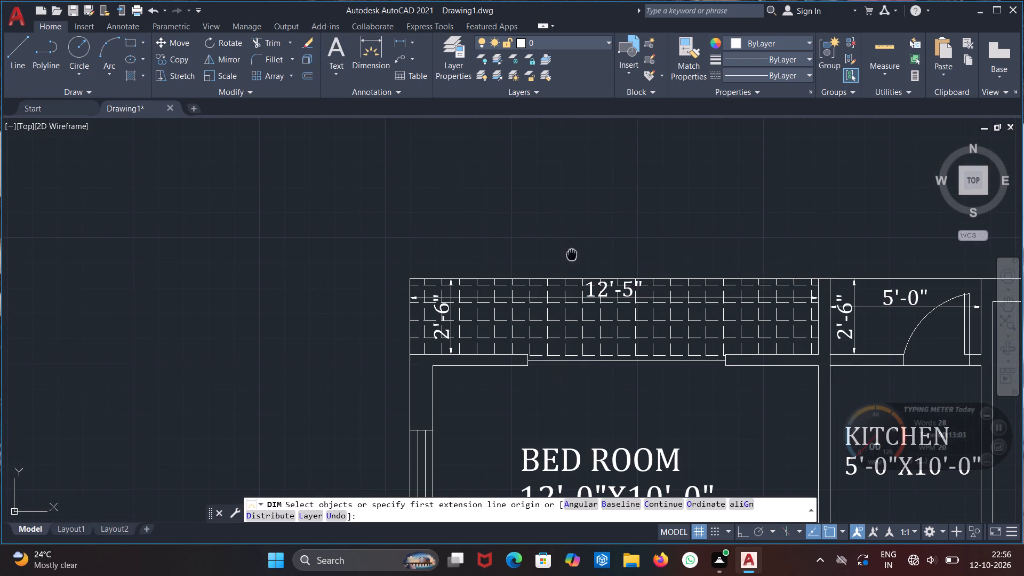
{"action": "middle_click_drag", "start_coordinate": [572, 254], "coordinate": [362, 200]}
{"action": "scroll", "coordinate": [363, 199], "scroll_direction": "down", "scroll_amount": 1}
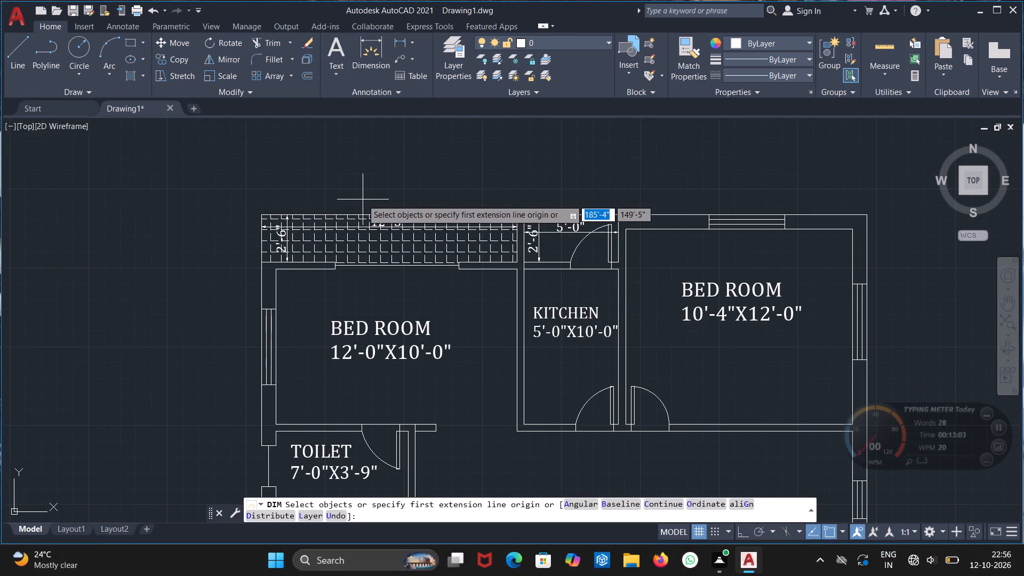
{"action": "left_click", "coordinate": [261, 213]}
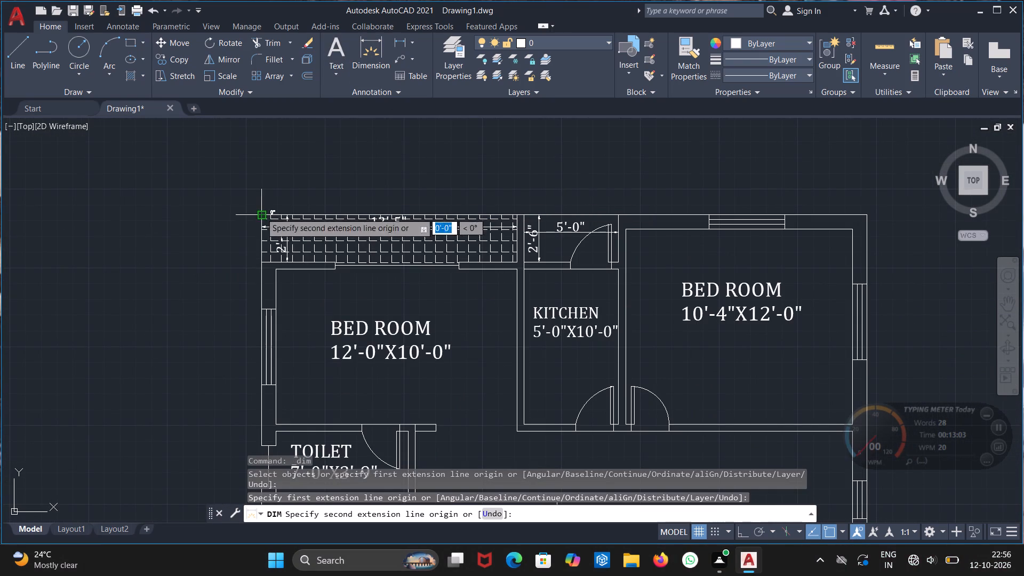
{"action": "left_click", "coordinate": [868, 215]}
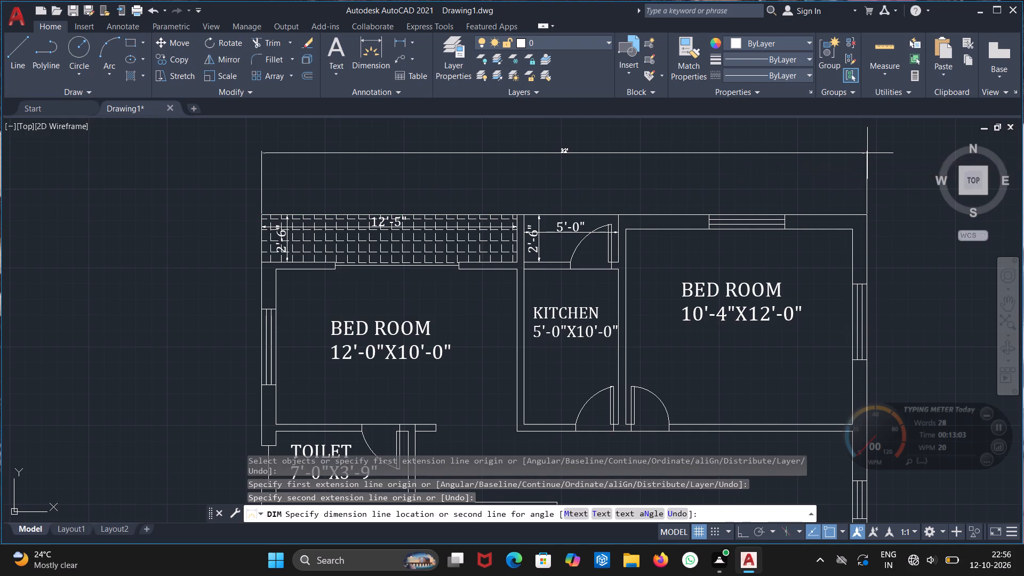
{"action": "left_click", "coordinate": [867, 153]}
{"action": "scroll", "coordinate": [550, 141], "scroll_direction": "up", "scroll_amount": 3}
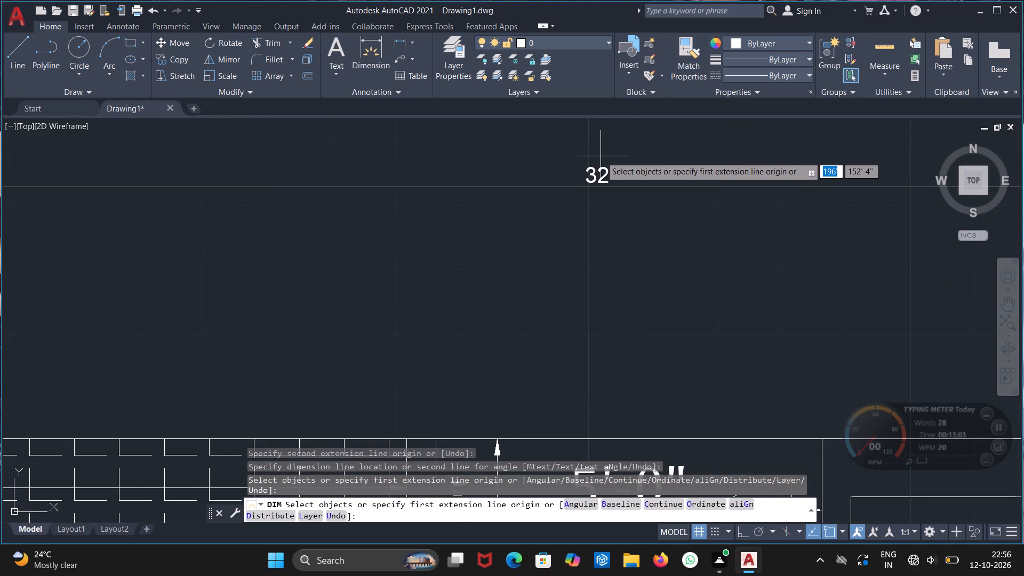
{"action": "key", "text": "Escape"}
Set the text height of the overall width dimension to 9".
{"action": "double_click", "coordinate": [601, 175]}
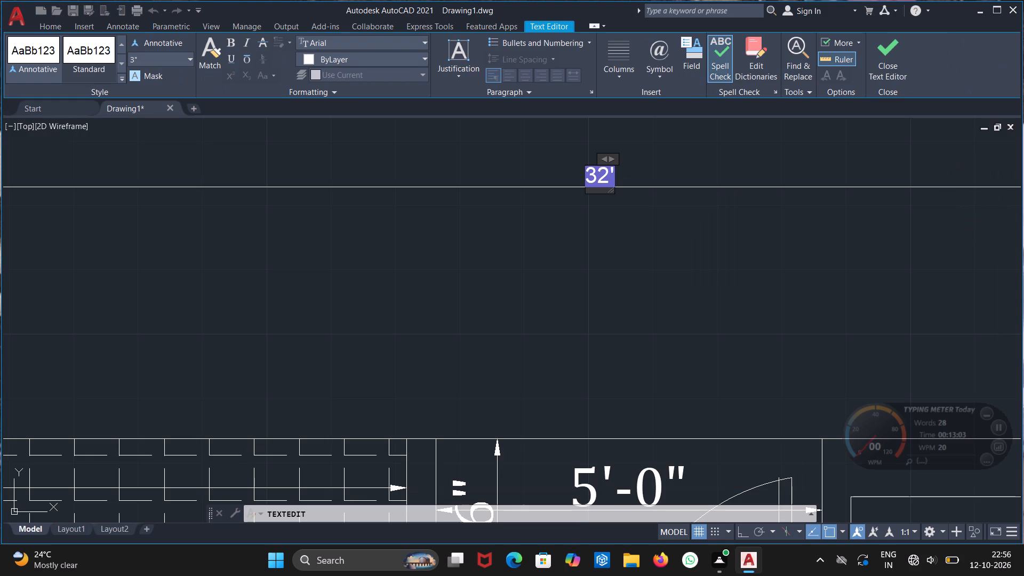
{"action": "left_click", "coordinate": [601, 178]}
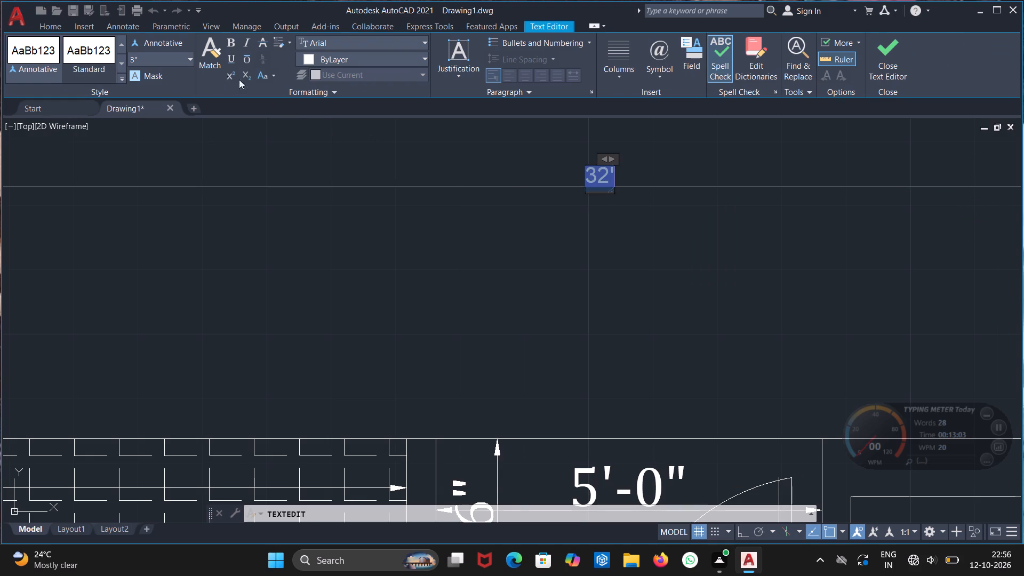
{"action": "left_click", "coordinate": [141, 59]}
{"action": "type", "text": "9\""}
{"action": "key", "text": "Return"}
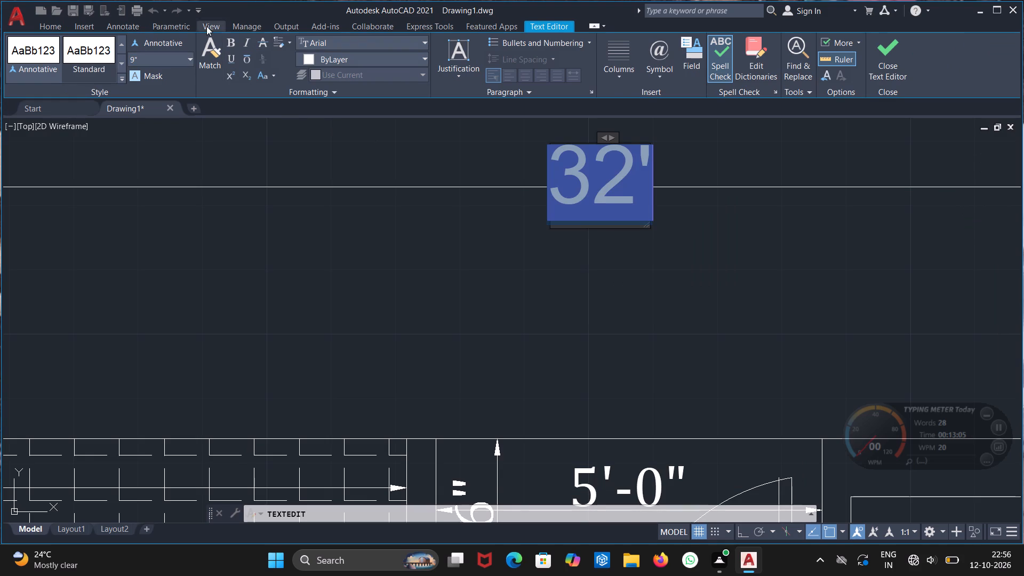
Change the overall width dimension text to the Cambria font and close its text editor.
{"action": "left_click", "coordinate": [324, 44]}
{"action": "scroll", "coordinate": [393, 193], "scroll_direction": "down", "scroll_amount": 3}
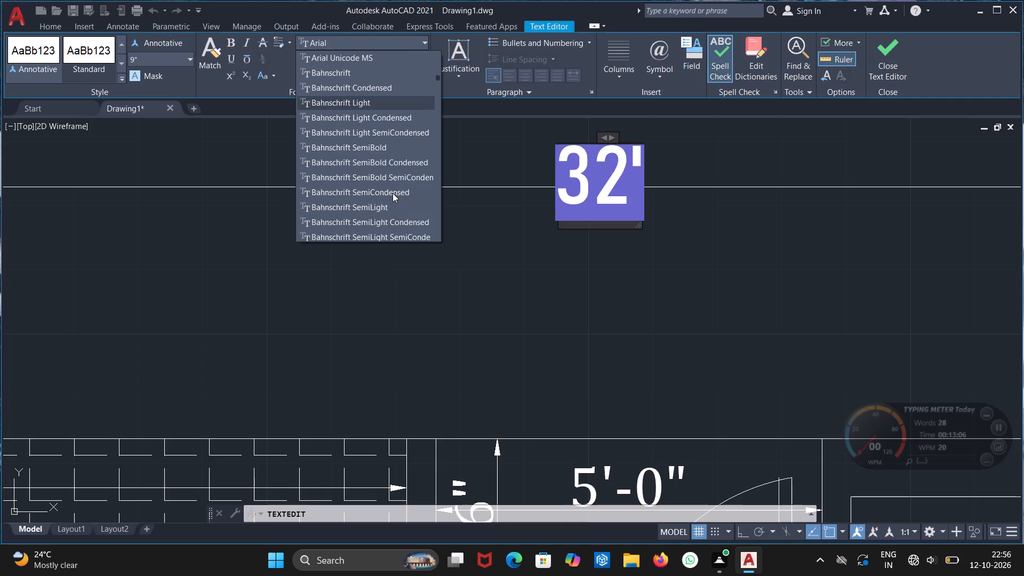
{"action": "scroll", "coordinate": [393, 193], "scroll_direction": "down", "scroll_amount": 7}
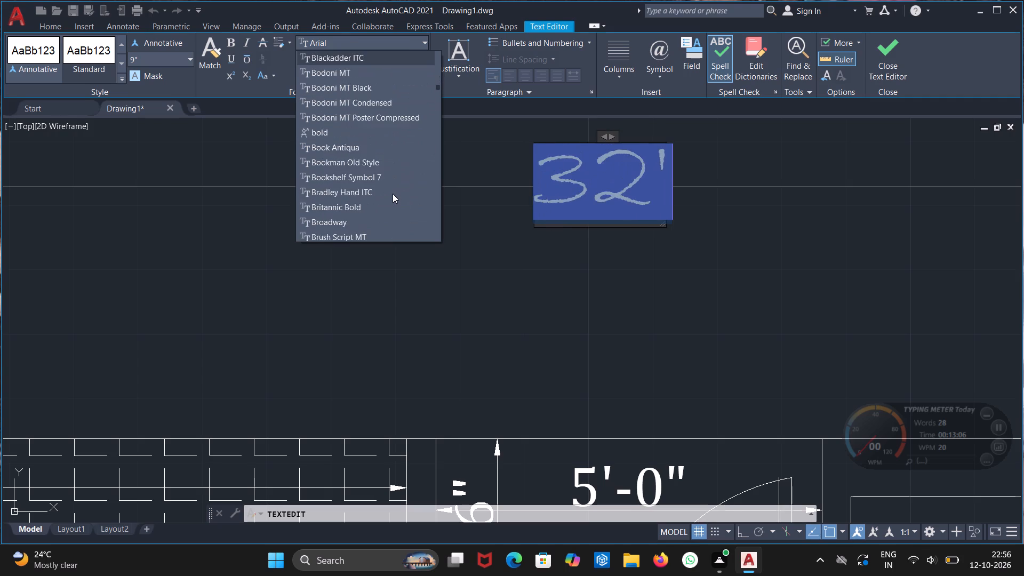
{"action": "scroll", "coordinate": [393, 194], "scroll_direction": "down", "scroll_amount": 3}
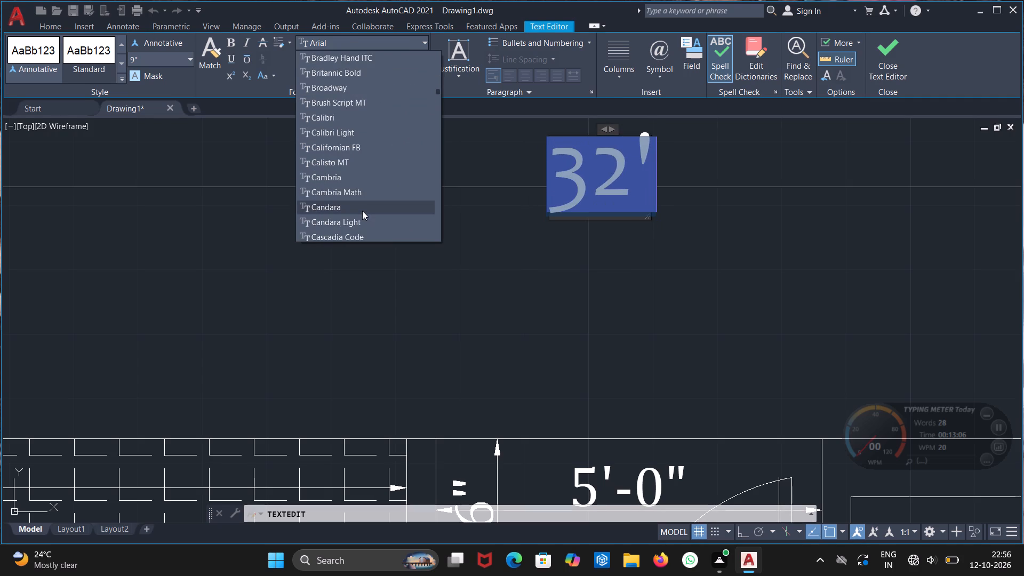
{"action": "left_click", "coordinate": [363, 182]}
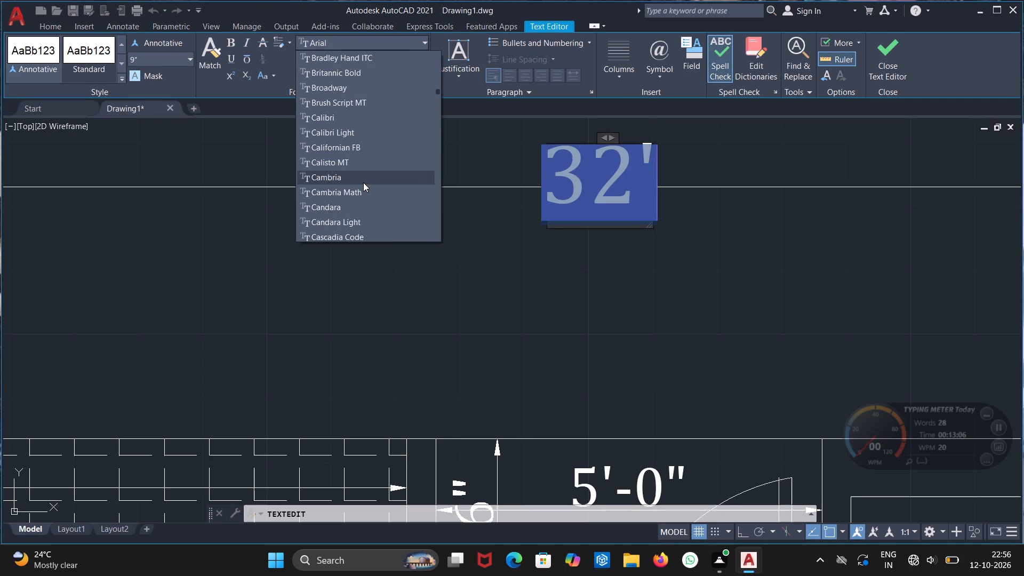
{"action": "left_click", "coordinate": [445, 277]}
Dimension the floor plan's overall length between the lower and upper corners of its right outer wall, placing the dimension line outside that wall.
{"action": "scroll", "coordinate": [445, 277], "scroll_direction": "down", "scroll_amount": 4}
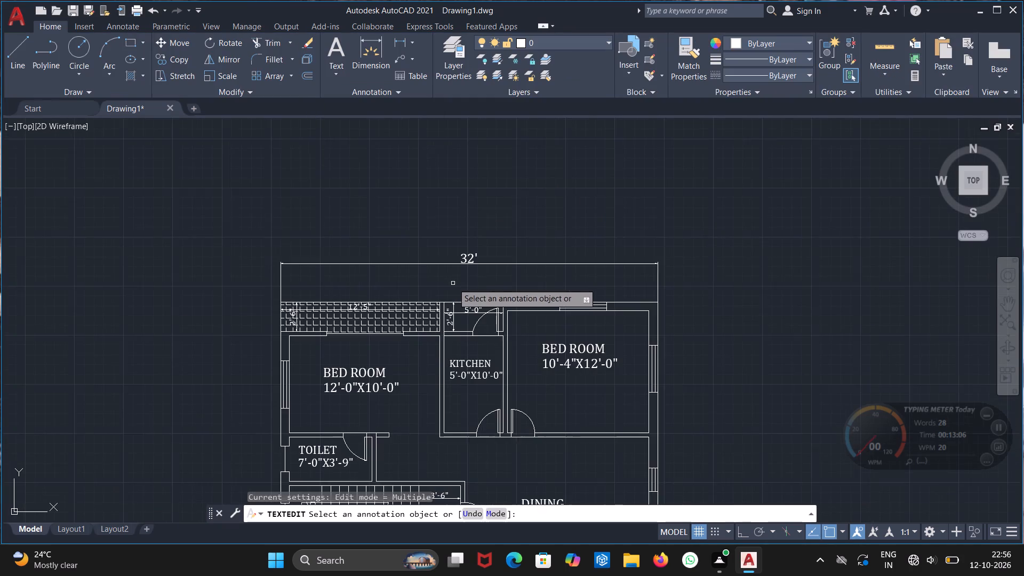
{"action": "middle_click_drag", "start_coordinate": [453, 284], "coordinate": [382, 110]}
{"action": "scroll", "coordinate": [410, 297], "scroll_direction": "down", "scroll_amount": 1}
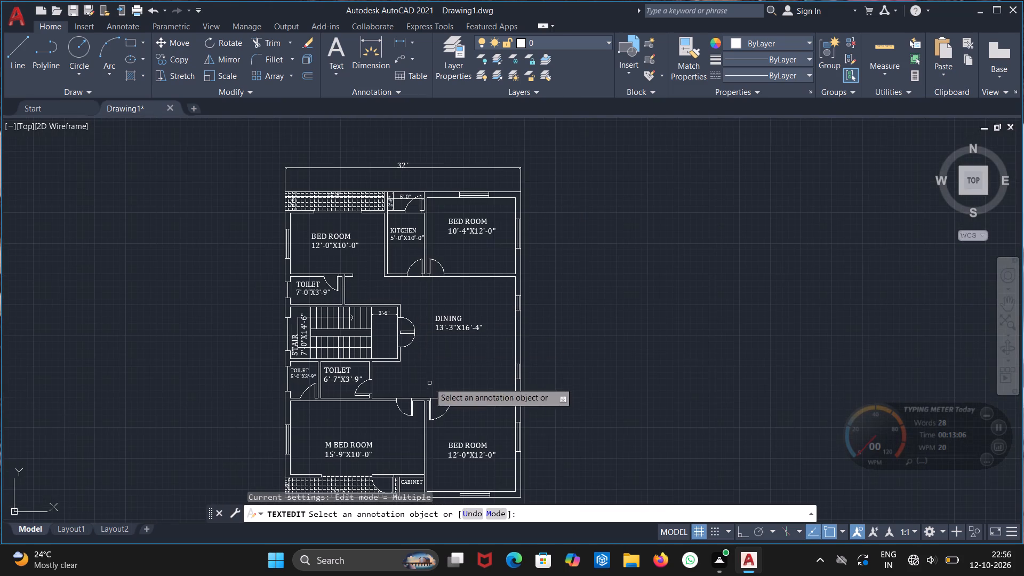
{"action": "middle_click_drag", "start_coordinate": [429, 381], "coordinate": [428, 349]}
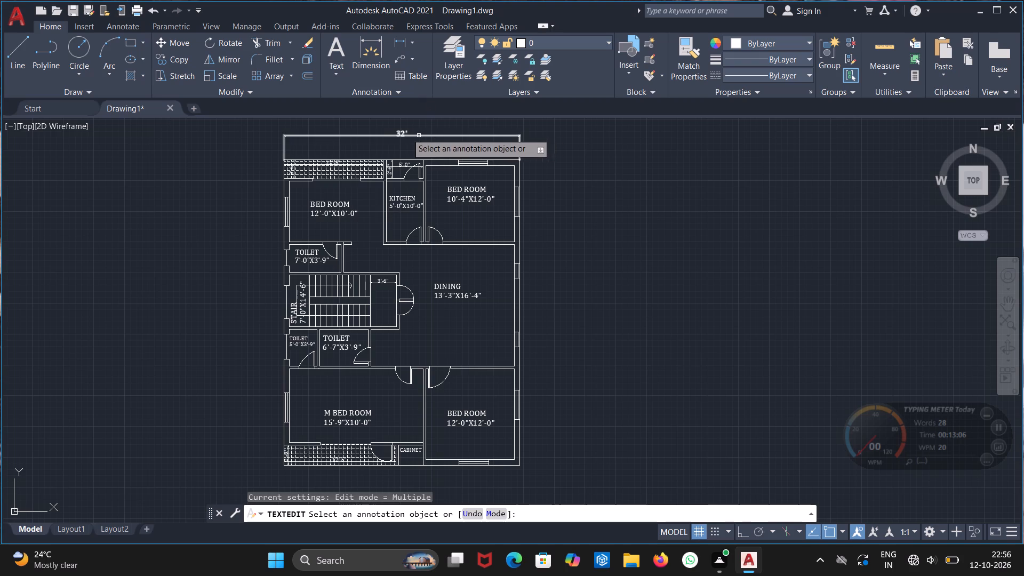
{"action": "left_click", "coordinate": [370, 69]}
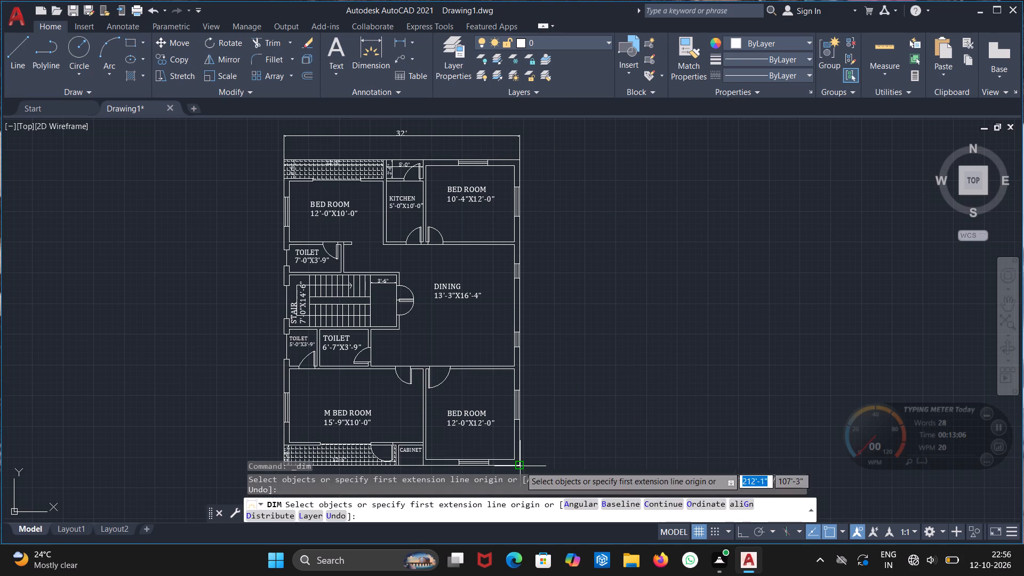
{"action": "left_click_drag", "start_coordinate": [518, 467], "coordinate": [519, 459]}
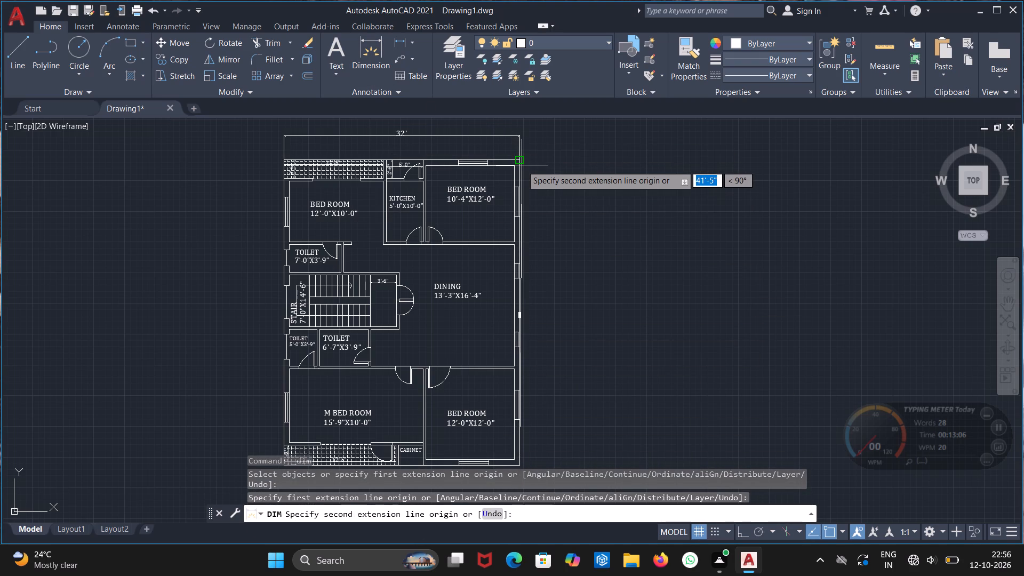
{"action": "left_click", "coordinate": [522, 161]}
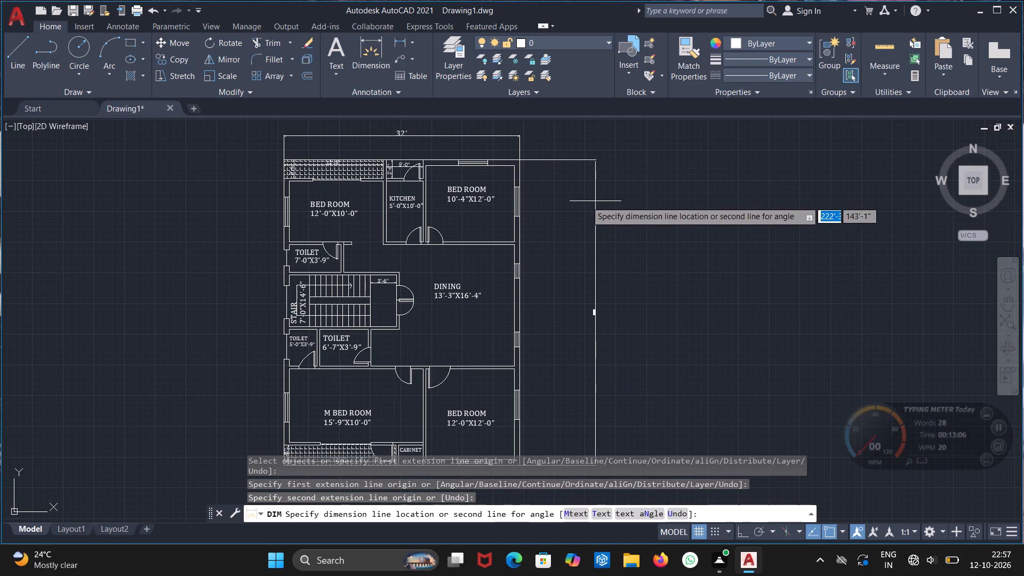
{"action": "left_click", "coordinate": [586, 201]}
{"action": "scroll", "coordinate": [582, 329], "scroll_direction": "up", "scroll_amount": 3}
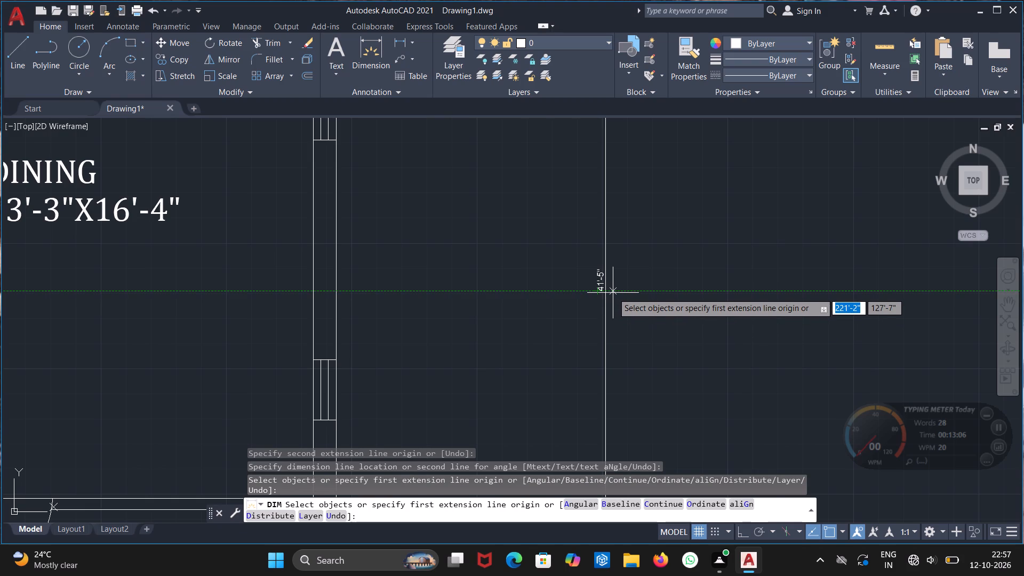
{"action": "scroll", "coordinate": [613, 292], "scroll_direction": "down", "scroll_amount": 2}
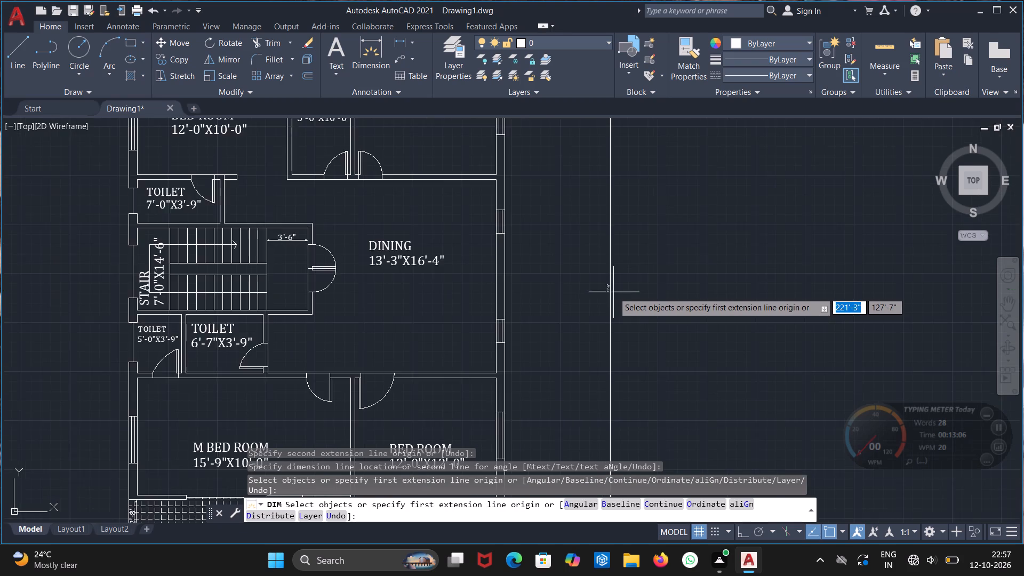
{"action": "scroll", "coordinate": [613, 292], "scroll_direction": "down", "scroll_amount": 1}
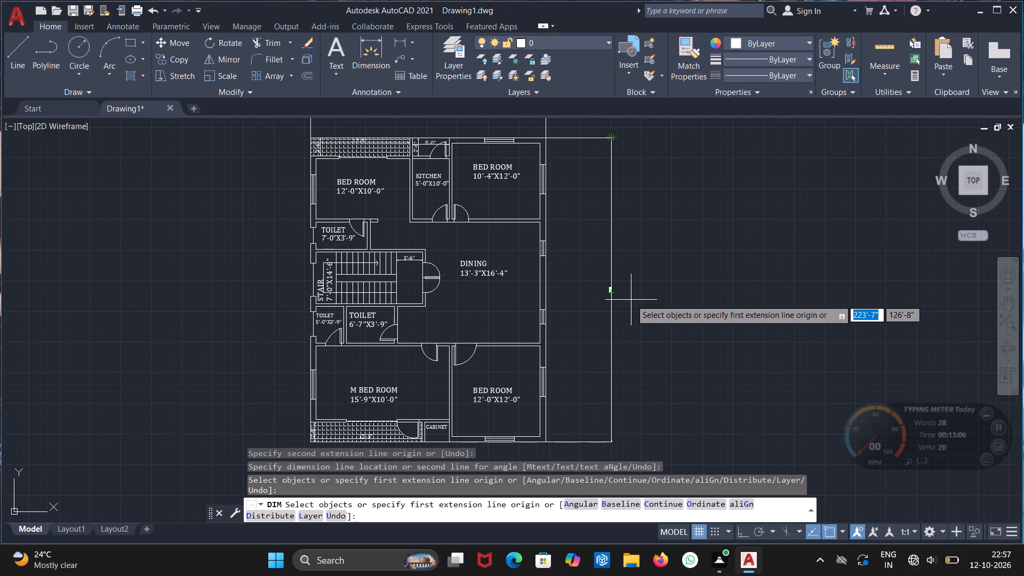
{"action": "scroll", "coordinate": [602, 298], "scroll_direction": "up", "scroll_amount": 3}
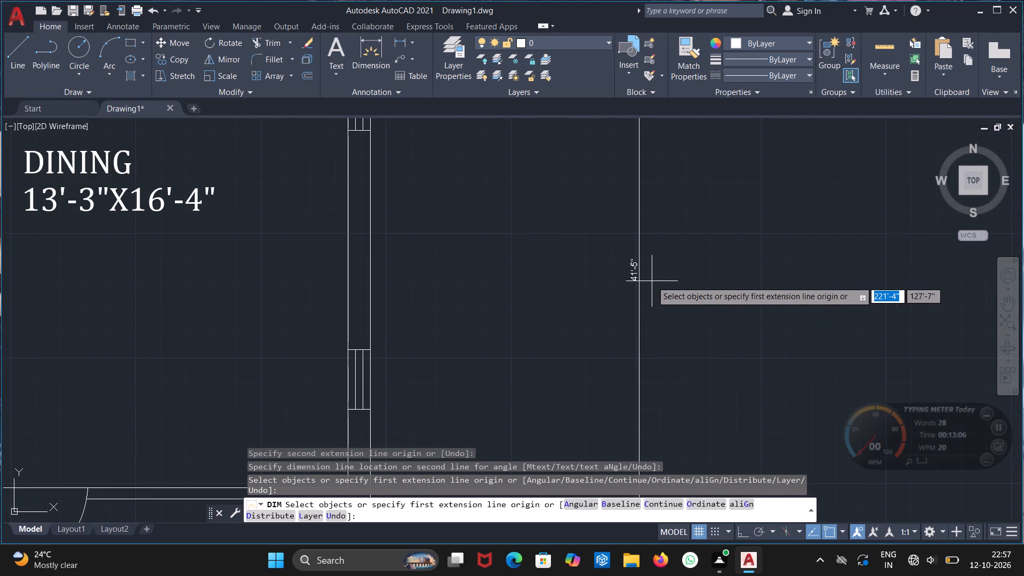
{"action": "key", "text": "Escape"}
Replace the overall length dimension text with 45'-0" and widen its text box.
{"action": "scroll", "coordinate": [630, 275], "scroll_direction": "up", "scroll_amount": 2}
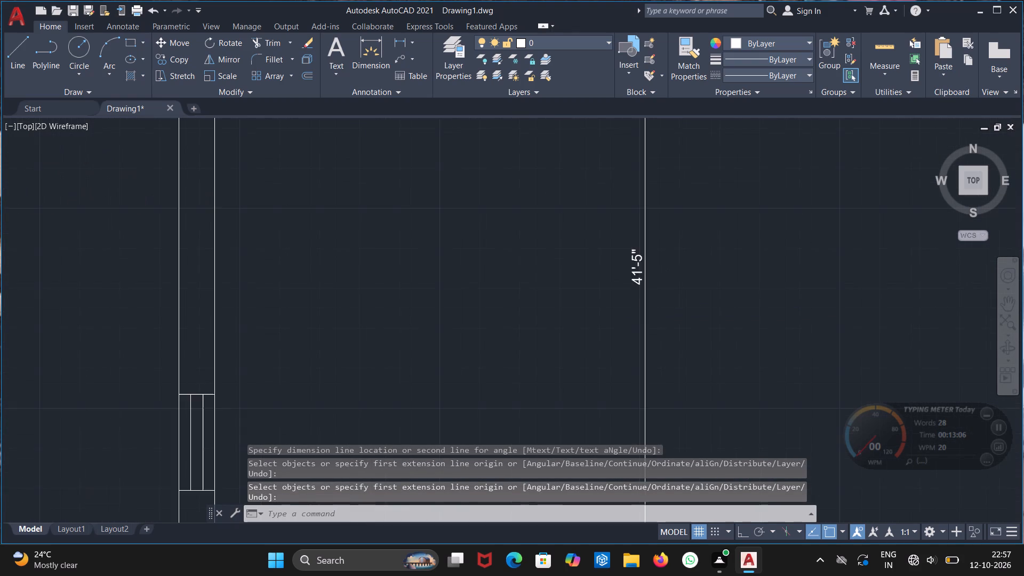
{"action": "double_click", "coordinate": [635, 285]}
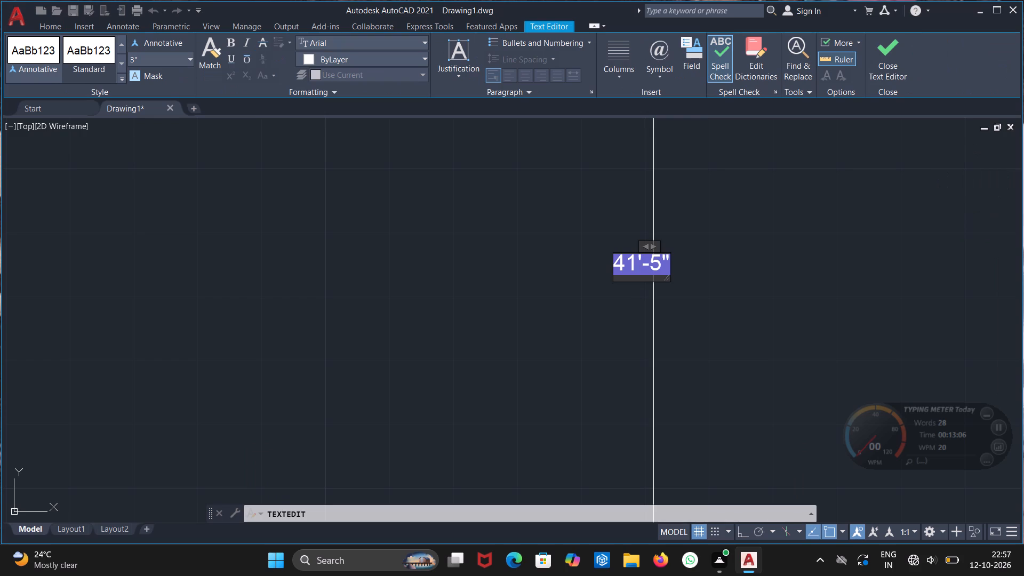
{"action": "left_click", "coordinate": [644, 274]}
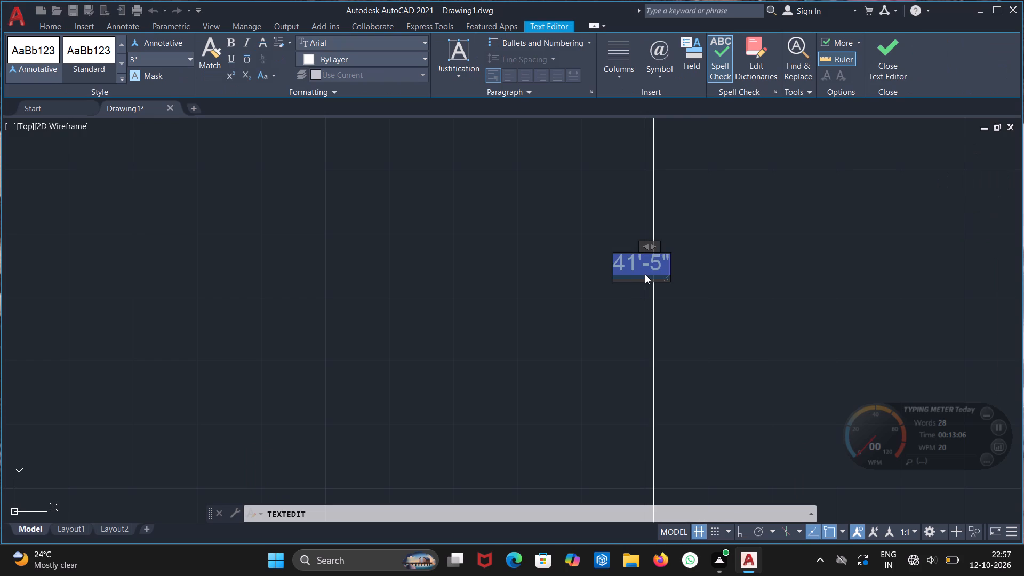
{"action": "type", "text": "45"}
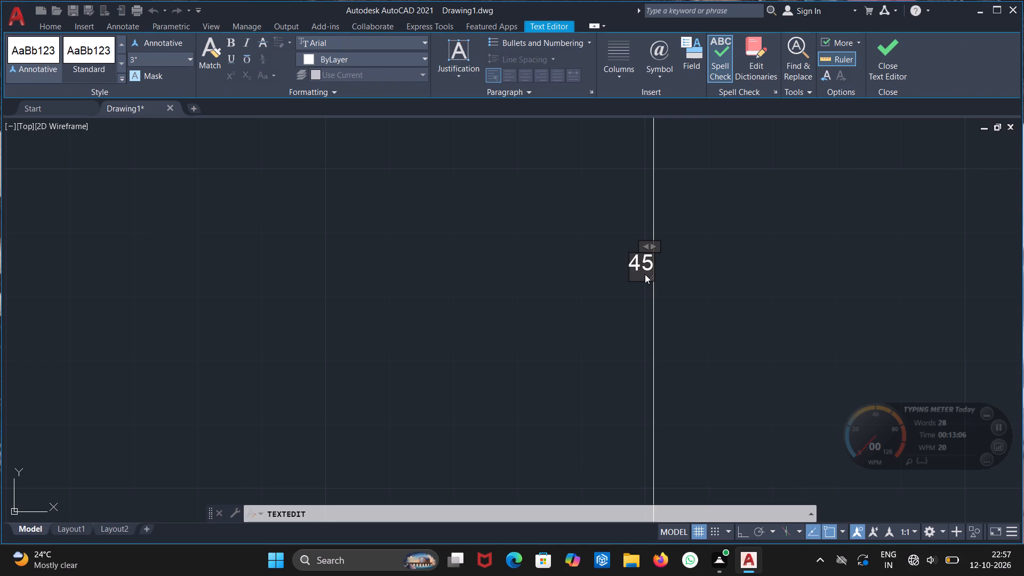
{"action": "type", "text": "'-"}
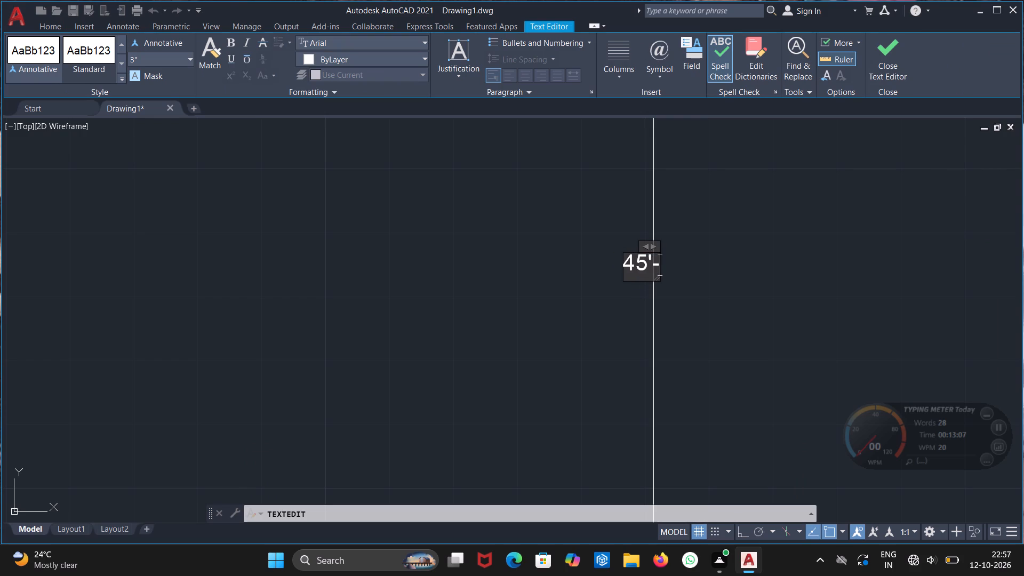
{"action": "key", "text": "0"}
{"action": "key", "text": "shift+quotedbl"}
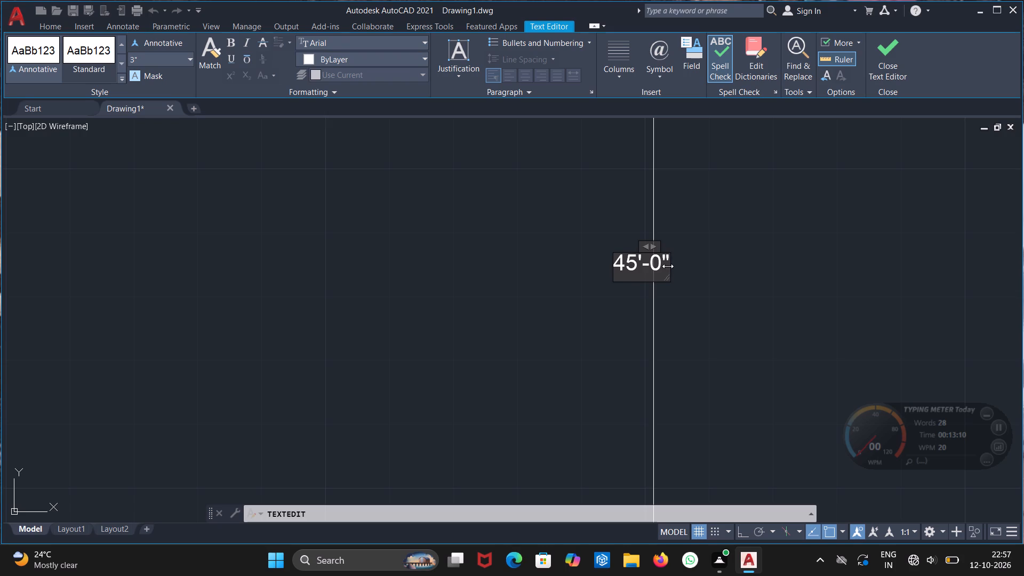
{"action": "left_click_drag", "start_coordinate": [668, 266], "coordinate": [640, 273]}
{"action": "left_click_drag", "start_coordinate": [664, 245], "coordinate": [769, 236]}
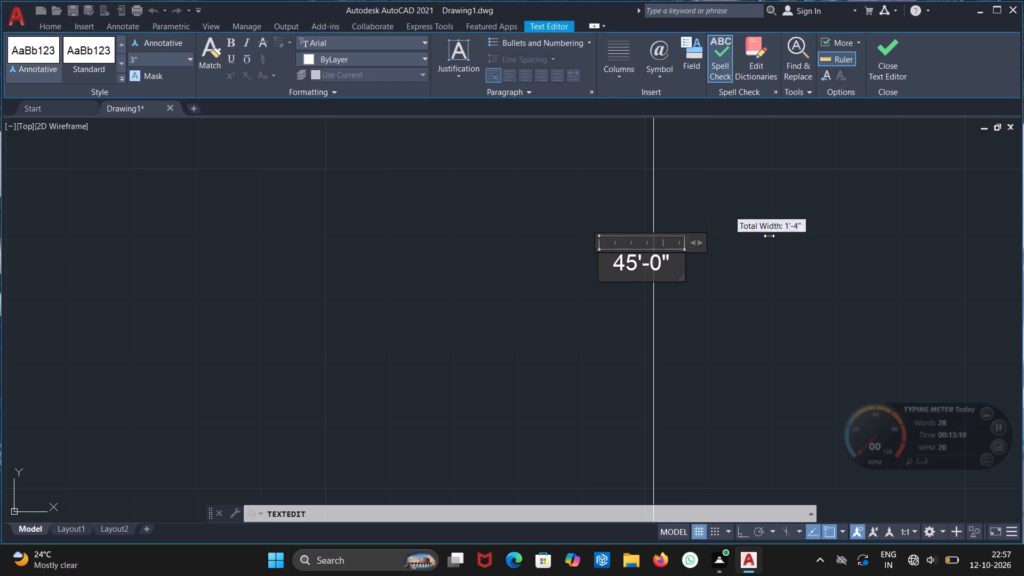
{"action": "left_click_drag", "start_coordinate": [769, 236], "coordinate": [772, 235]}
Set the text height of the overall length dimension to 9".
{"action": "left_click_drag", "start_coordinate": [703, 260], "coordinate": [477, 277]}
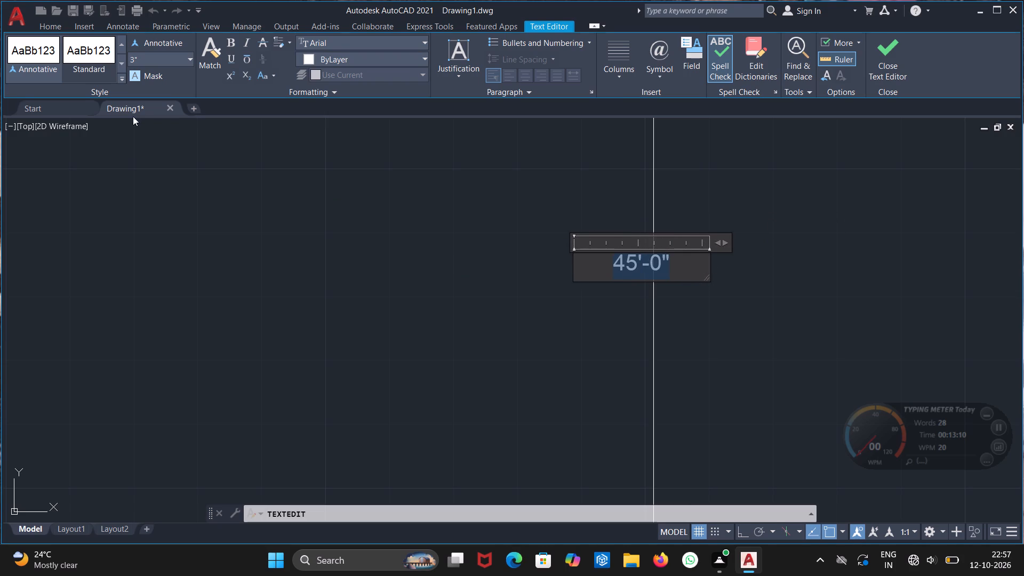
{"action": "left_click", "coordinate": [162, 59]}
{"action": "type", "text": "9\""}
{"action": "key", "text": "Return"}
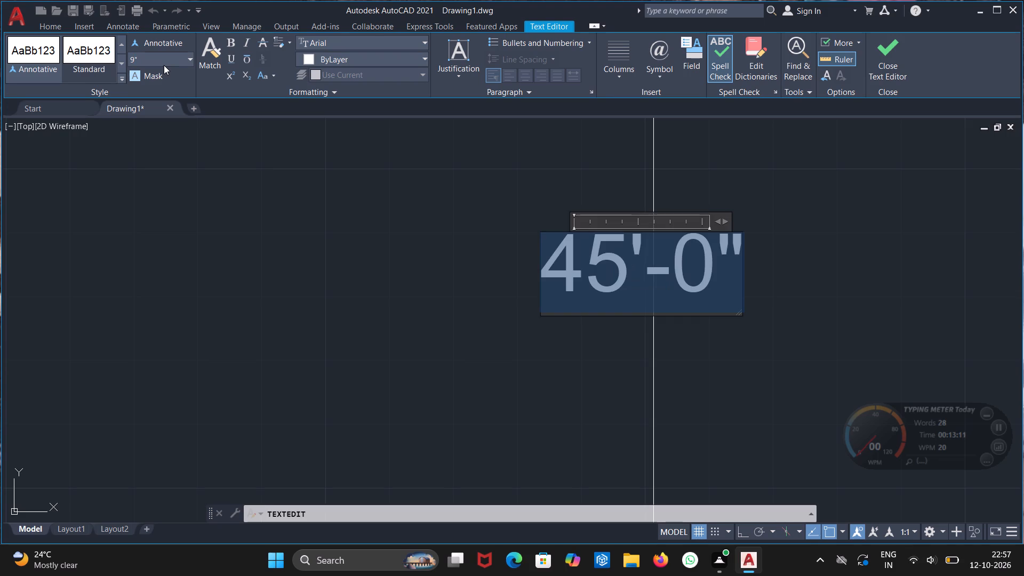
Change the overall length dimension text to the Cambria font and close its text editor.
{"action": "left_click", "coordinate": [369, 37]}
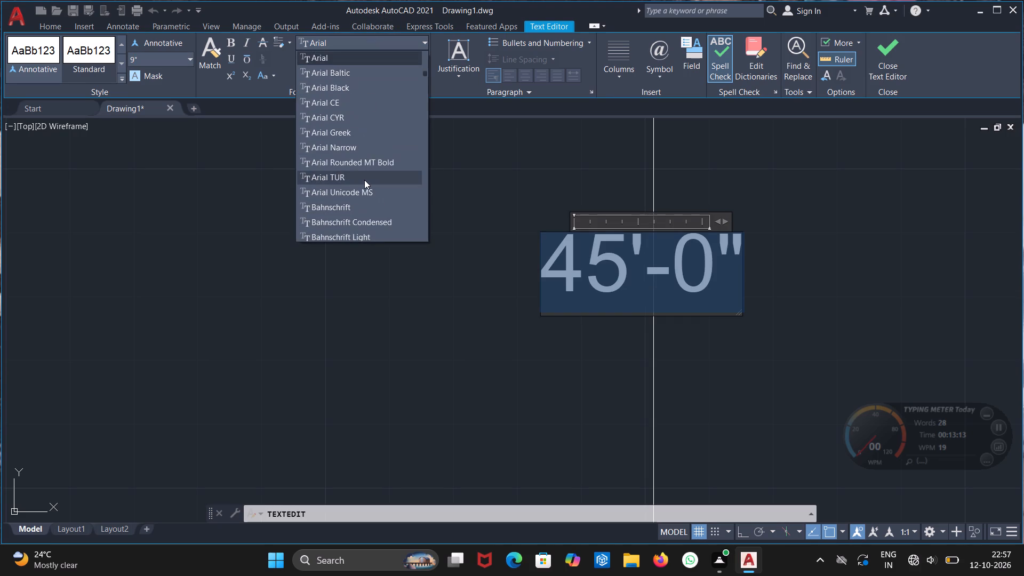
{"action": "scroll", "coordinate": [364, 180], "scroll_direction": "down", "scroll_amount": 11}
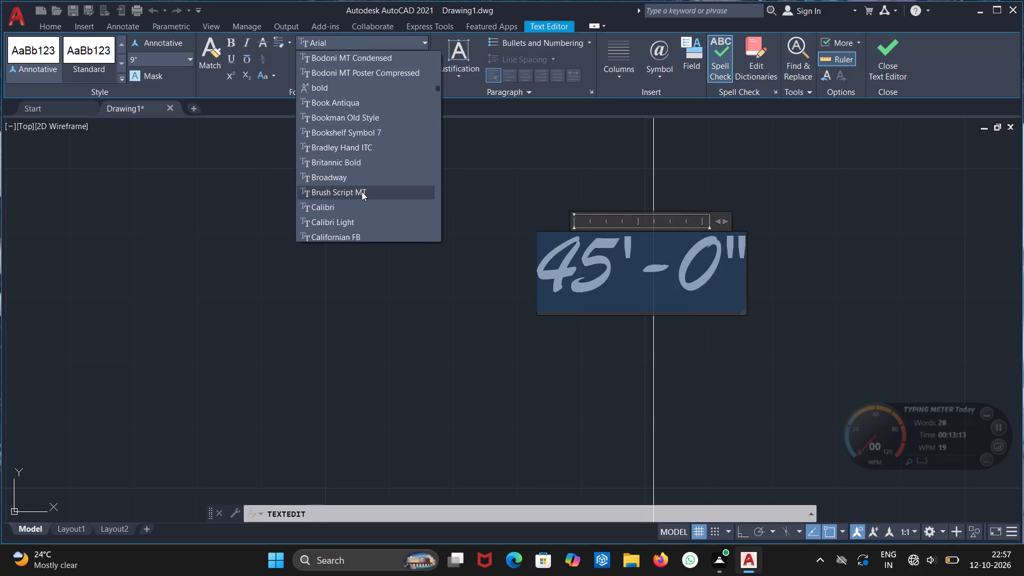
{"action": "scroll", "coordinate": [362, 191], "scroll_direction": "down", "scroll_amount": 1}
{"action": "left_click", "coordinate": [346, 218]}
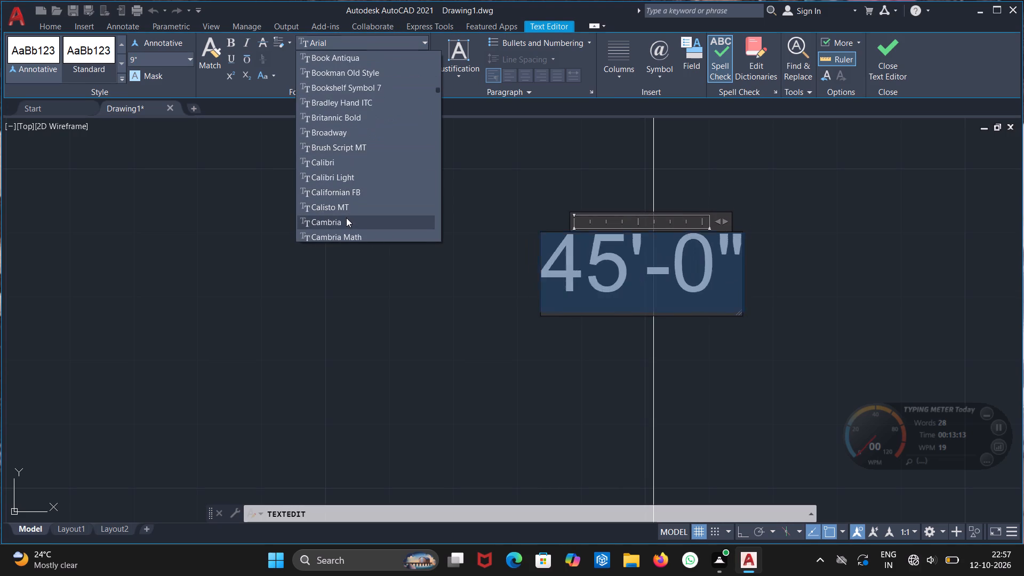
{"action": "left_click", "coordinate": [369, 350]}
{"action": "scroll", "coordinate": [387, 322], "scroll_direction": "down", "scroll_amount": 3}
{"action": "scroll", "coordinate": [554, 259], "scroll_direction": "down", "scroll_amount": 3}
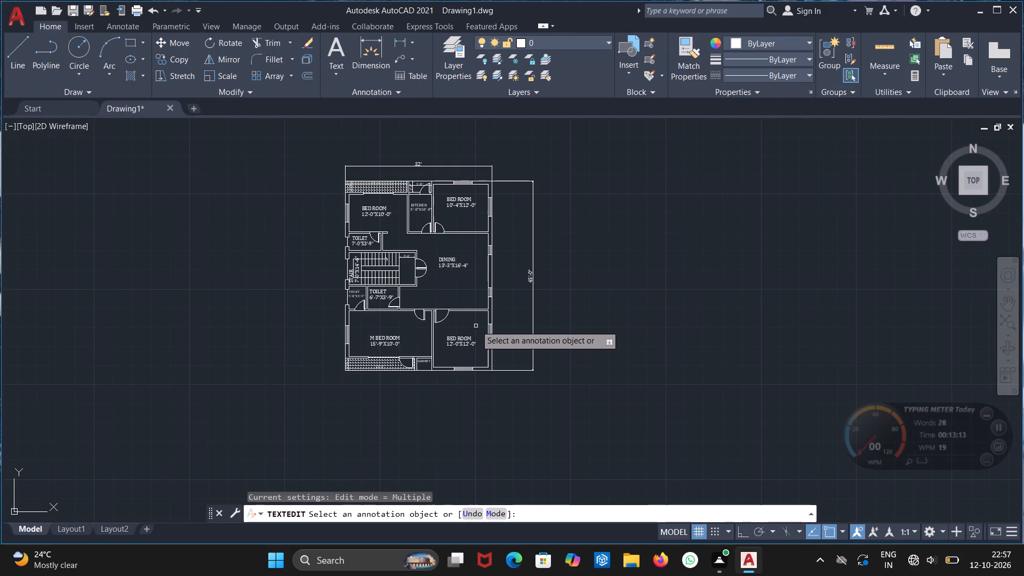
Set the text height of the 12'-5" dimension in the hatched strip below the M BED ROOM to 9".
{"action": "scroll", "coordinate": [380, 389], "scroll_direction": "up", "scroll_amount": 1}
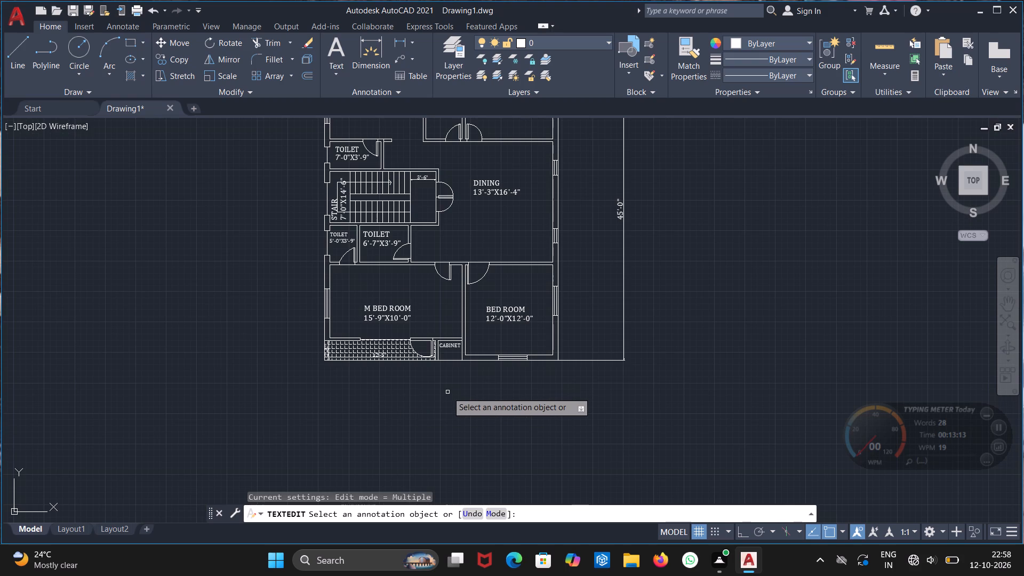
{"action": "scroll", "coordinate": [388, 373], "scroll_direction": "up", "scroll_amount": 1}
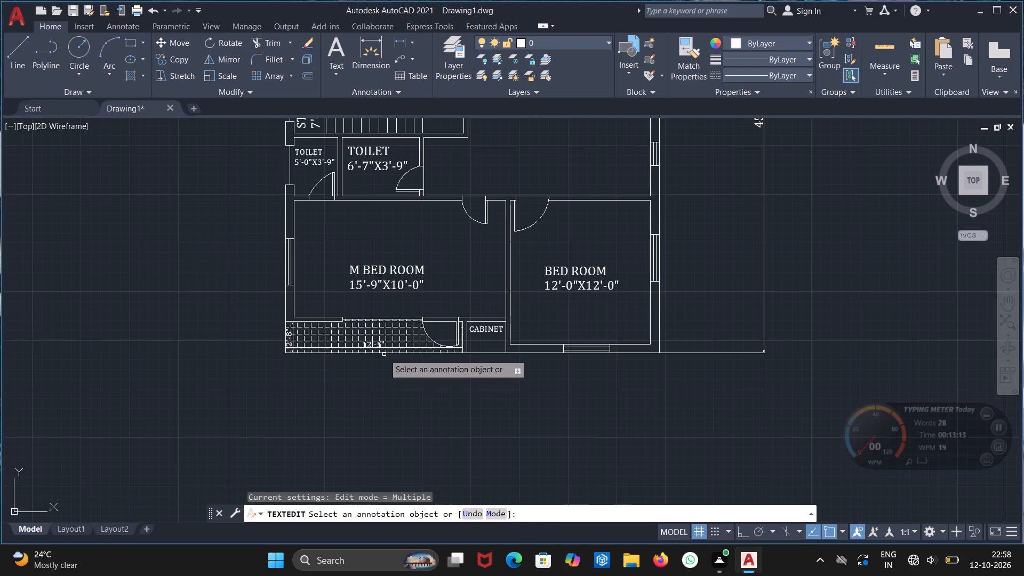
{"action": "scroll", "coordinate": [383, 354], "scroll_direction": "up", "scroll_amount": 2}
{"action": "key", "text": "Escape"}
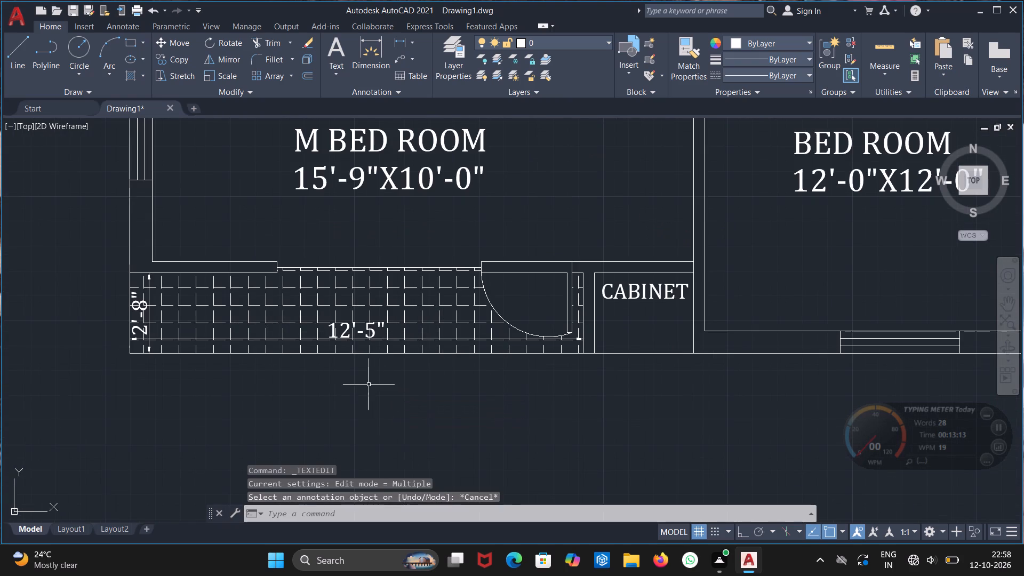
{"action": "middle_click_drag", "start_coordinate": [367, 387], "coordinate": [450, 397]}
{"action": "scroll", "coordinate": [435, 357], "scroll_direction": "up", "scroll_amount": 3}
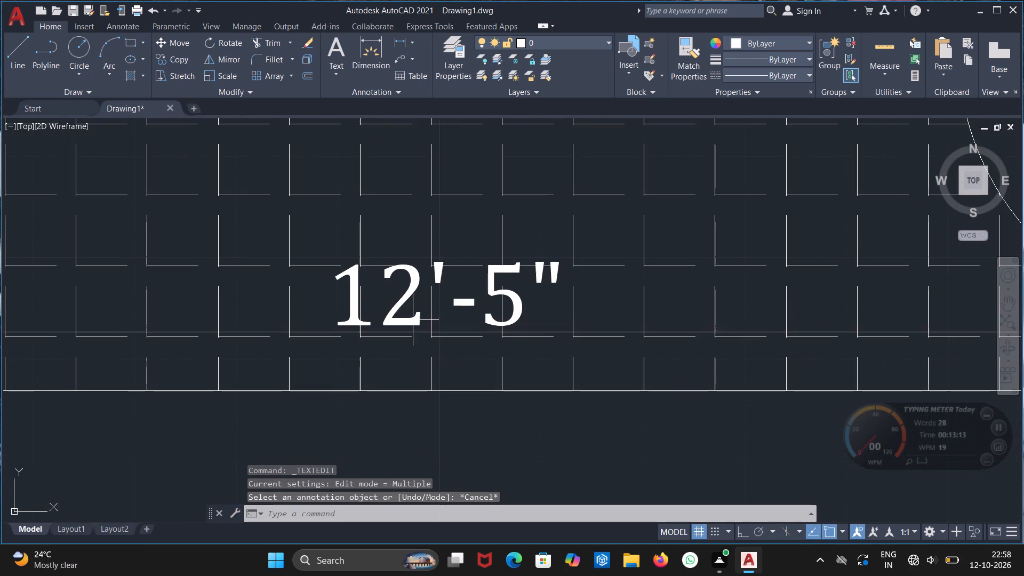
{"action": "left_click", "coordinate": [412, 320]}
{"action": "left_click", "coordinate": [412, 320]}
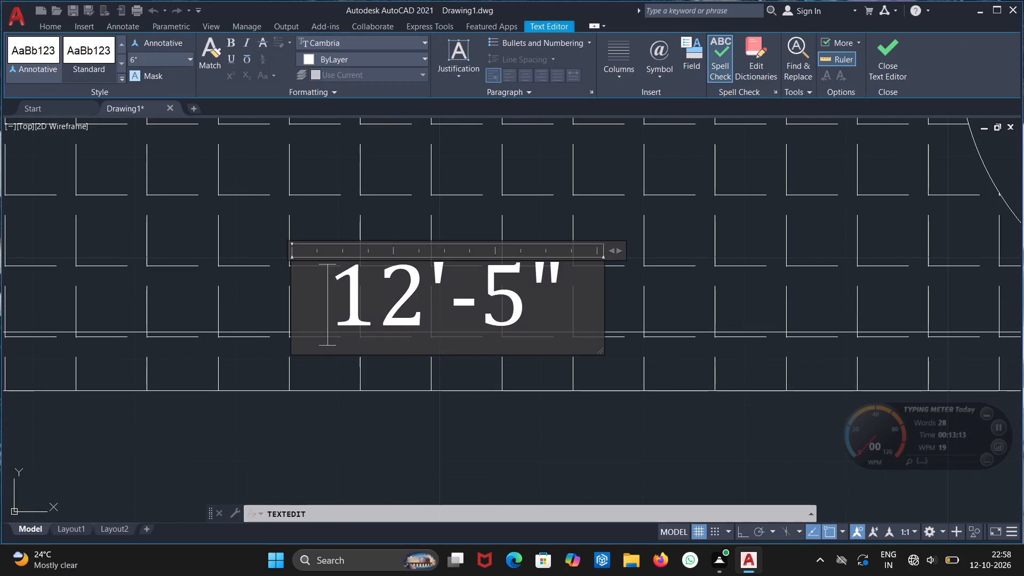
{"action": "left_click_drag", "start_coordinate": [573, 308], "coordinate": [313, 325]}
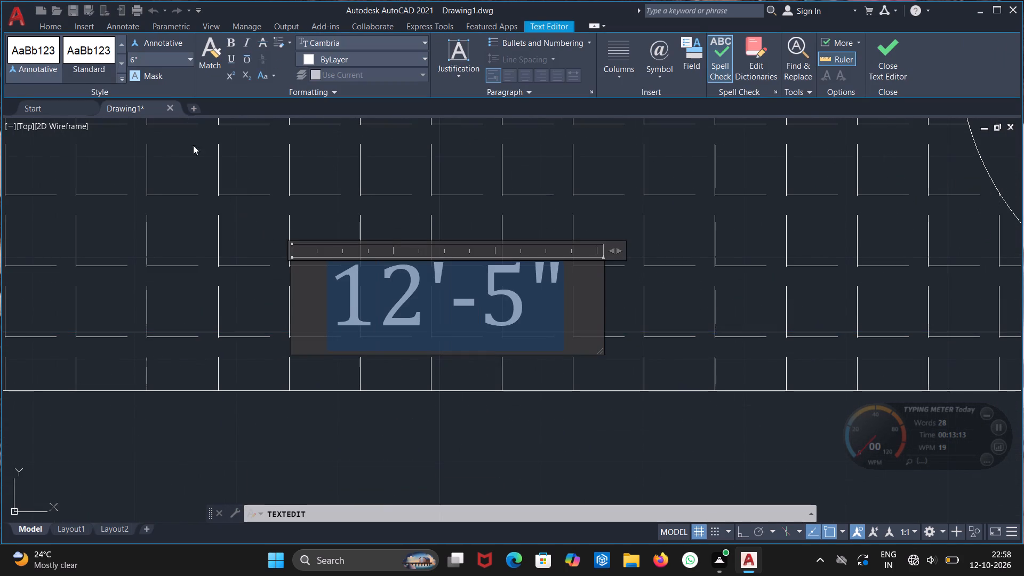
{"action": "left_click", "coordinate": [147, 58]}
{"action": "type", "text": "9\""}
{"action": "key", "text": "Return"}
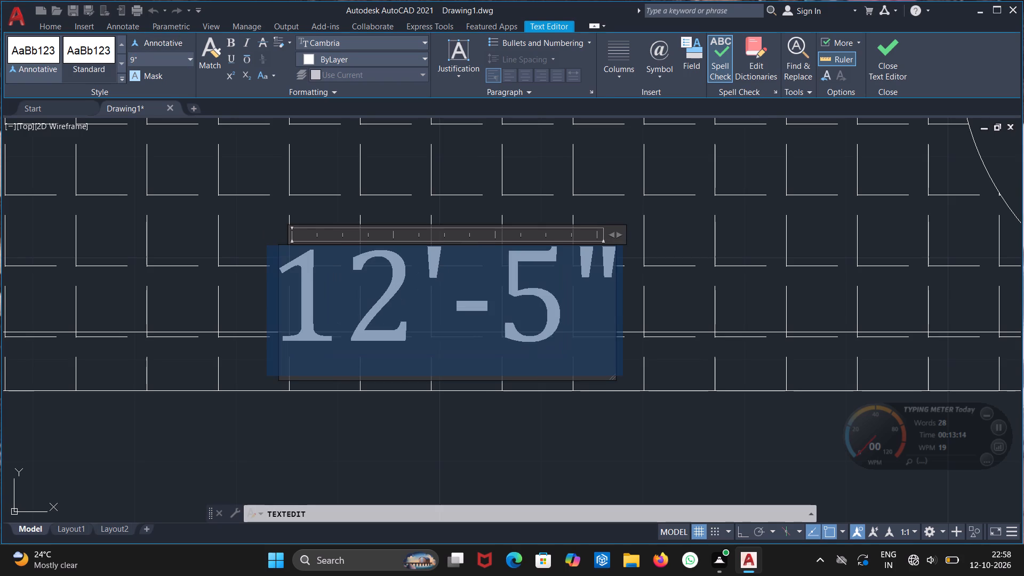
{"action": "left_click", "coordinate": [513, 460]}
Examine the hatched strip's short side dimension and the rest of the plan's labels and dimensions, and leave text editing.
{"action": "scroll", "coordinate": [510, 432], "scroll_direction": "down", "scroll_amount": 2}
{"action": "middle_click_drag", "start_coordinate": [475, 437], "coordinate": [657, 372]}
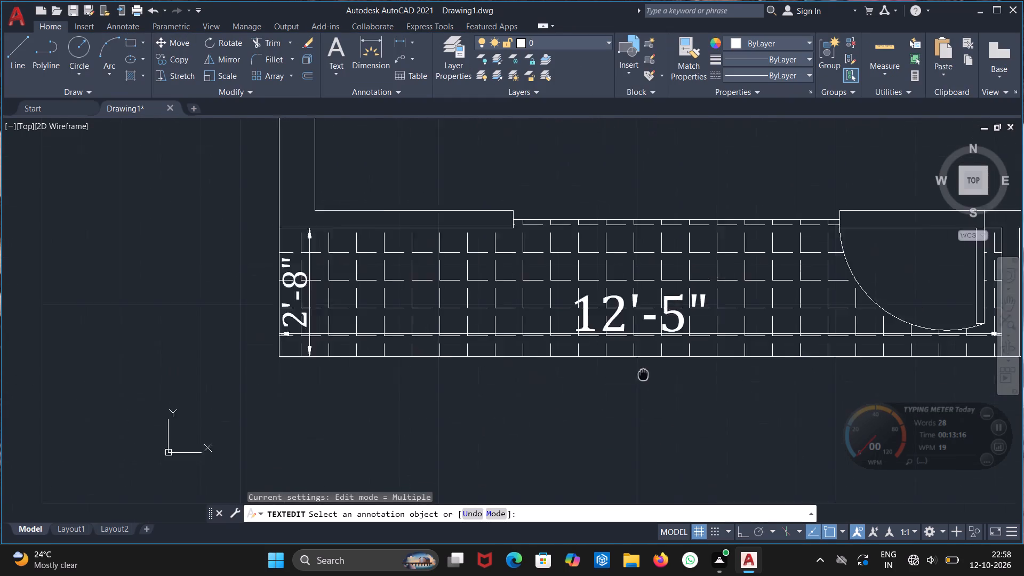
{"action": "middle_click_drag", "start_coordinate": [657, 372], "coordinate": [725, 378]}
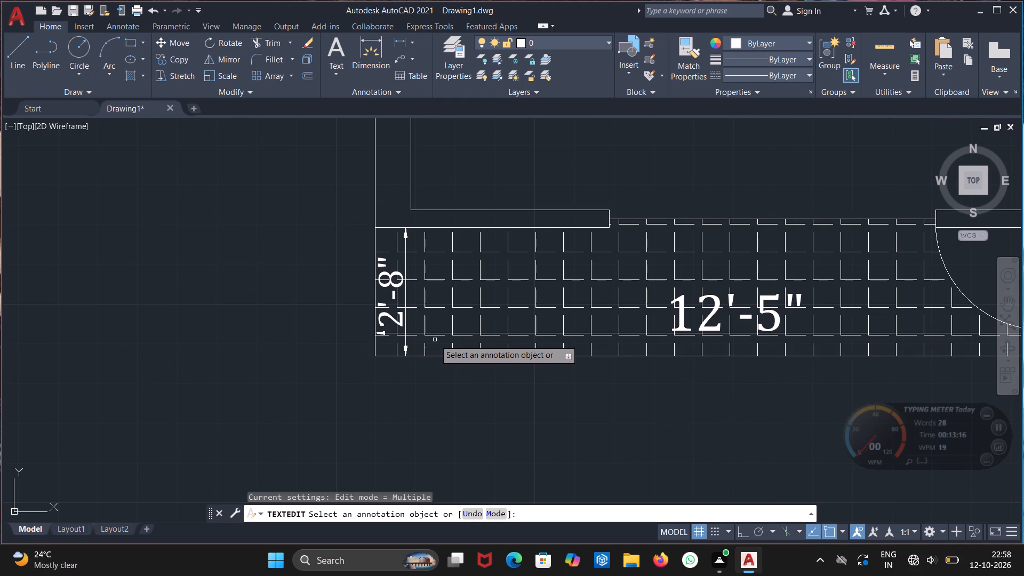
{"action": "scroll", "coordinate": [378, 342], "scroll_direction": "up", "scroll_amount": 2}
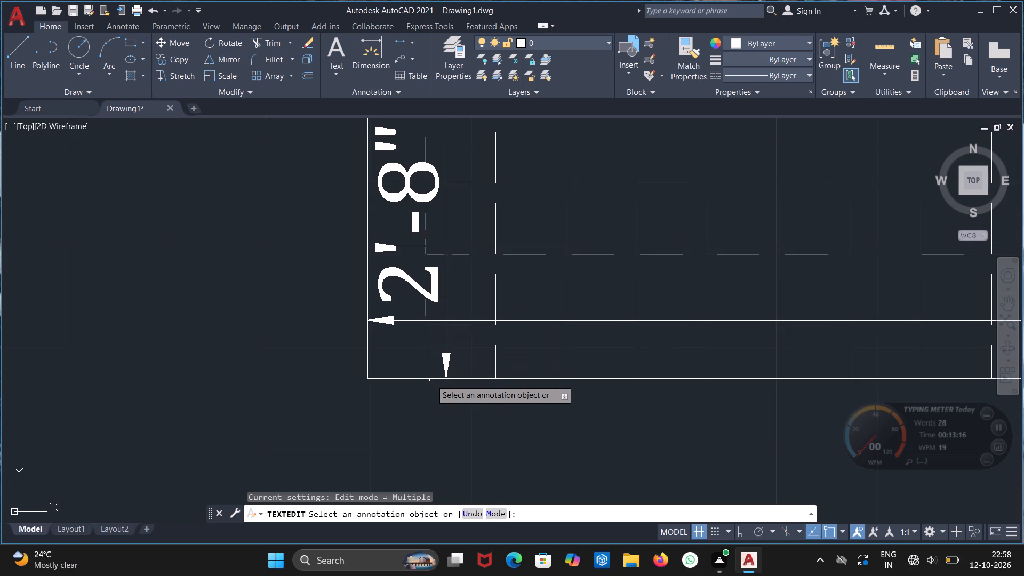
{"action": "scroll", "coordinate": [431, 380], "scroll_direction": "down", "scroll_amount": 6}
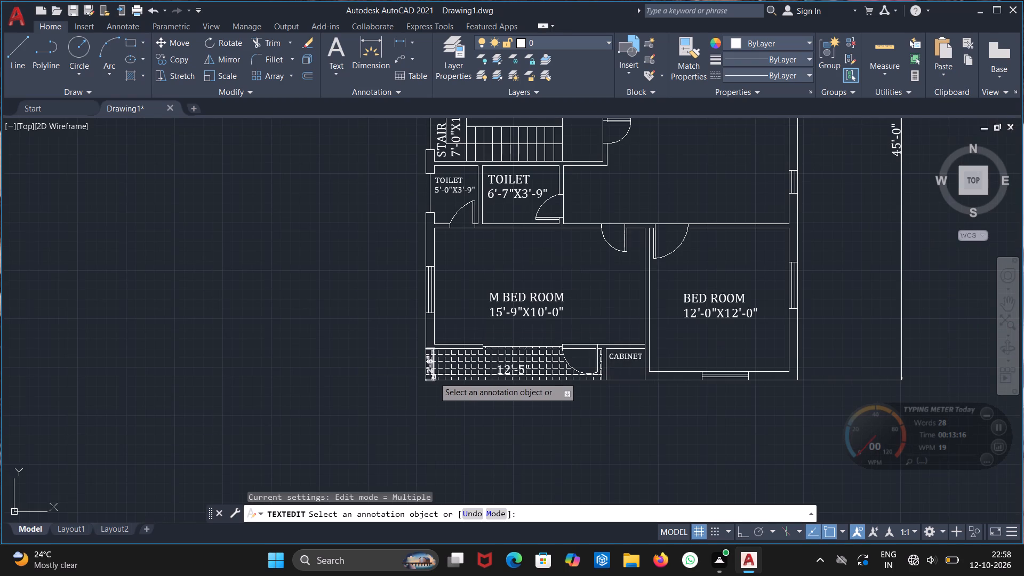
{"action": "middle_click_drag", "start_coordinate": [526, 214], "coordinate": [347, 437]}
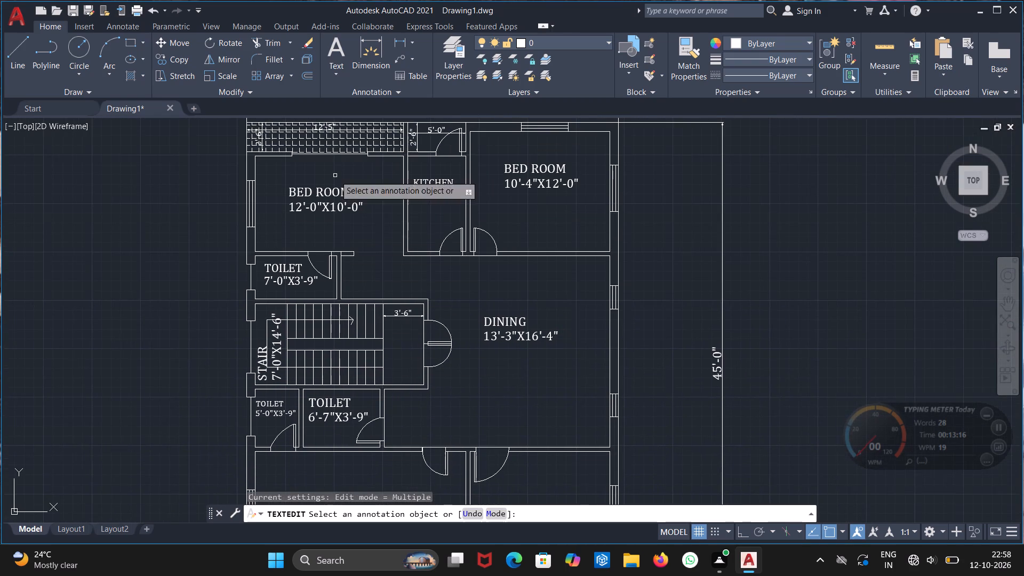
{"action": "middle_click_drag", "start_coordinate": [337, 175], "coordinate": [445, 349]}
{"action": "middle_click_drag", "start_coordinate": [485, 376], "coordinate": [485, 373]}
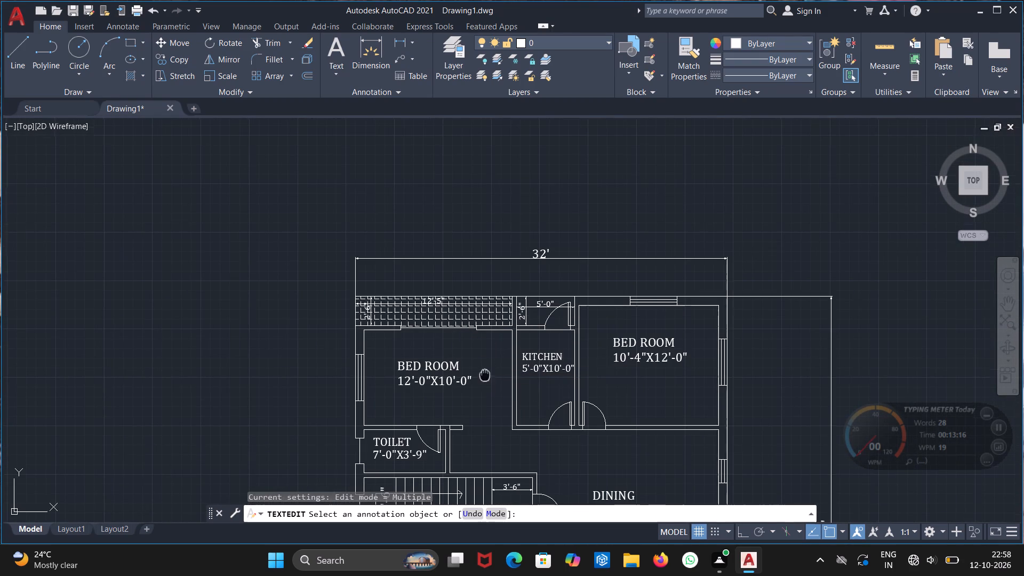
{"action": "middle_click_drag", "start_coordinate": [485, 373], "coordinate": [423, 119]}
{"action": "scroll", "coordinate": [521, 331], "scroll_direction": "down", "scroll_amount": 1}
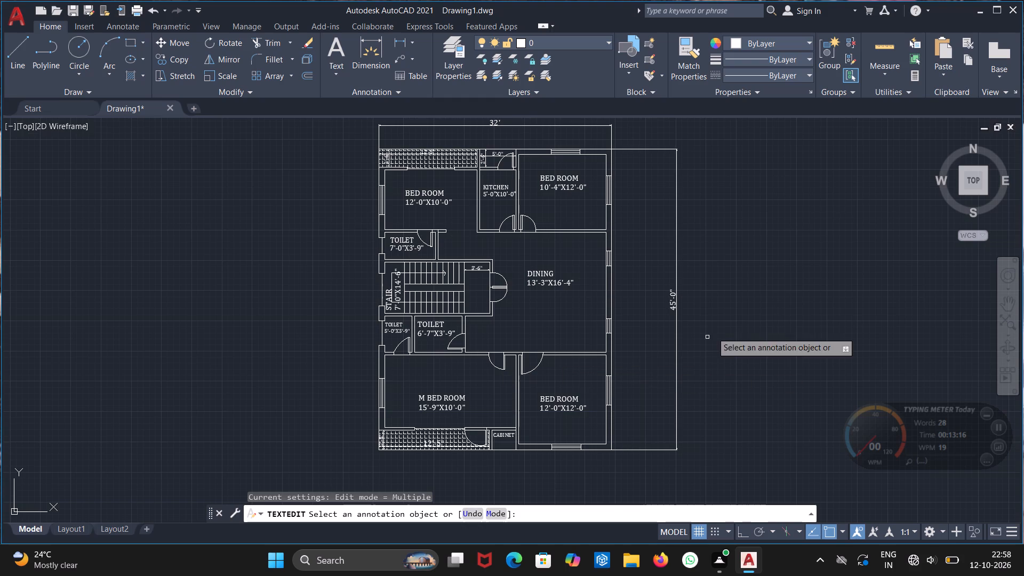
{"action": "key", "text": "Escape"}
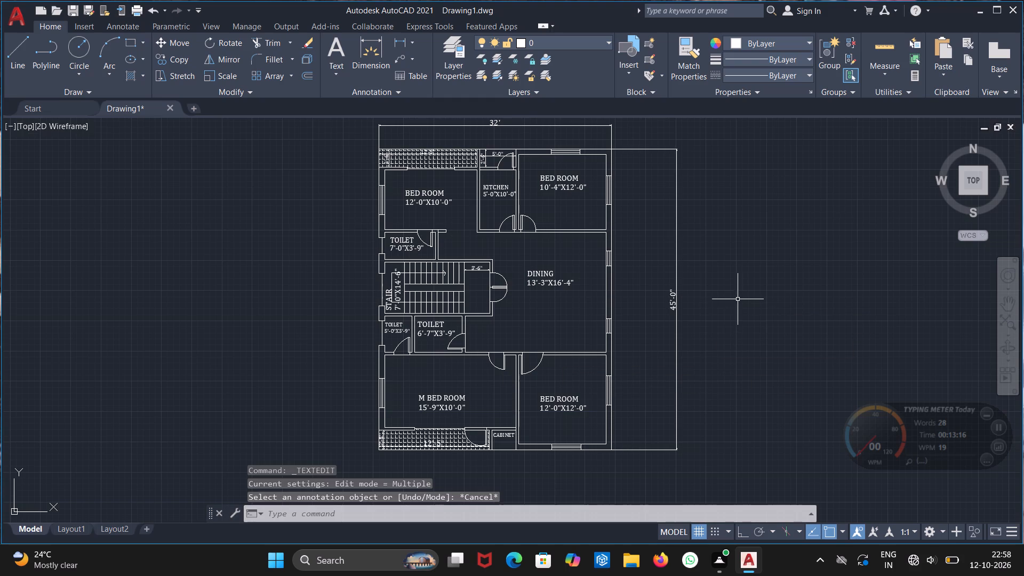
Draw a 9" by 9" square with orthogonal lines in the empty space beyond the overall length dimension.
{"action": "middle_click_drag", "start_coordinate": [744, 290], "coordinate": [540, 285]}
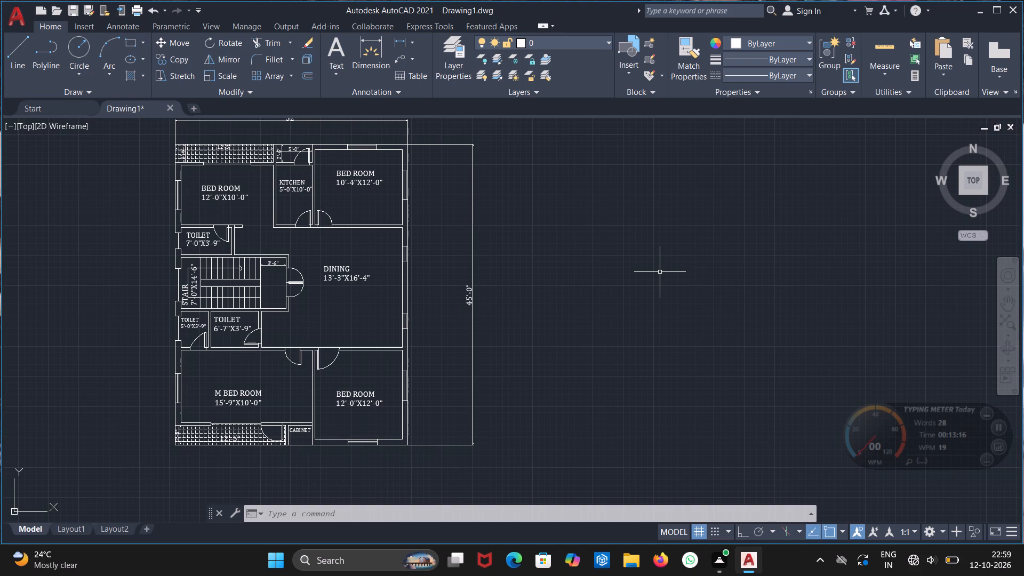
{"action": "key", "text": "l"}
{"action": "key", "text": "Return"}
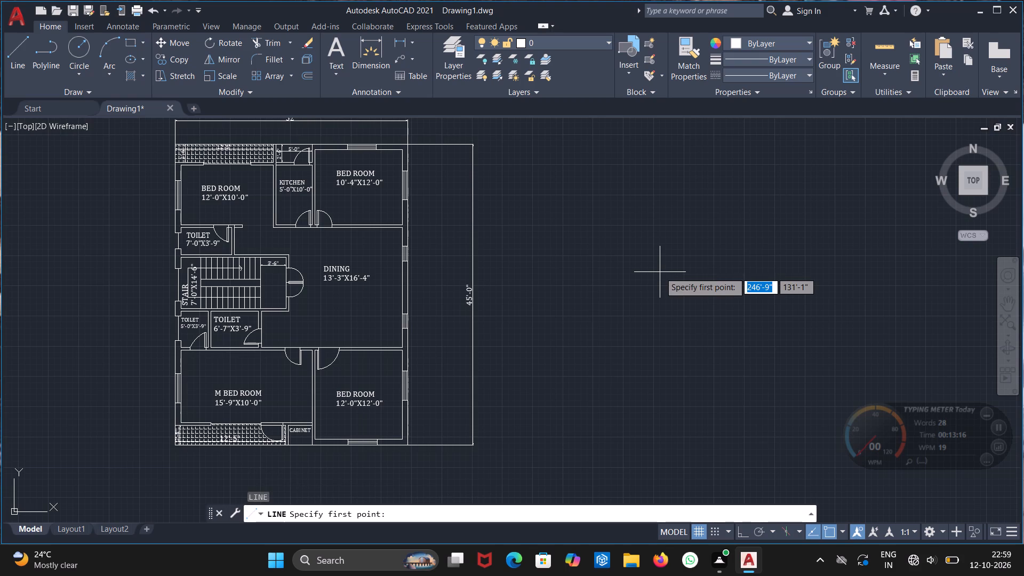
{"action": "left_click", "coordinate": [580, 299]}
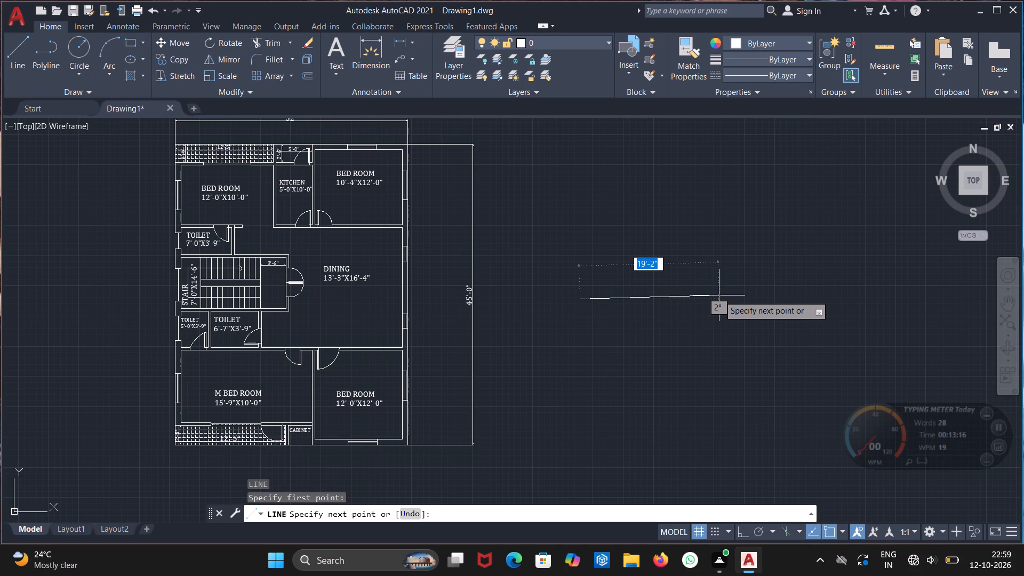
{"action": "key", "text": "F8"}
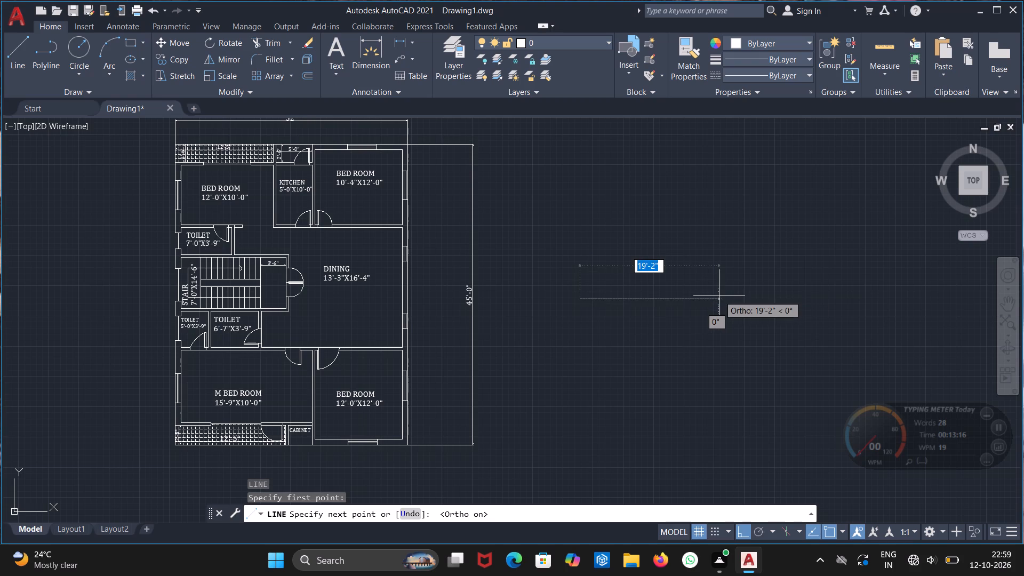
{"action": "type", "text": "9\""}
{"action": "key", "text": "Return"}
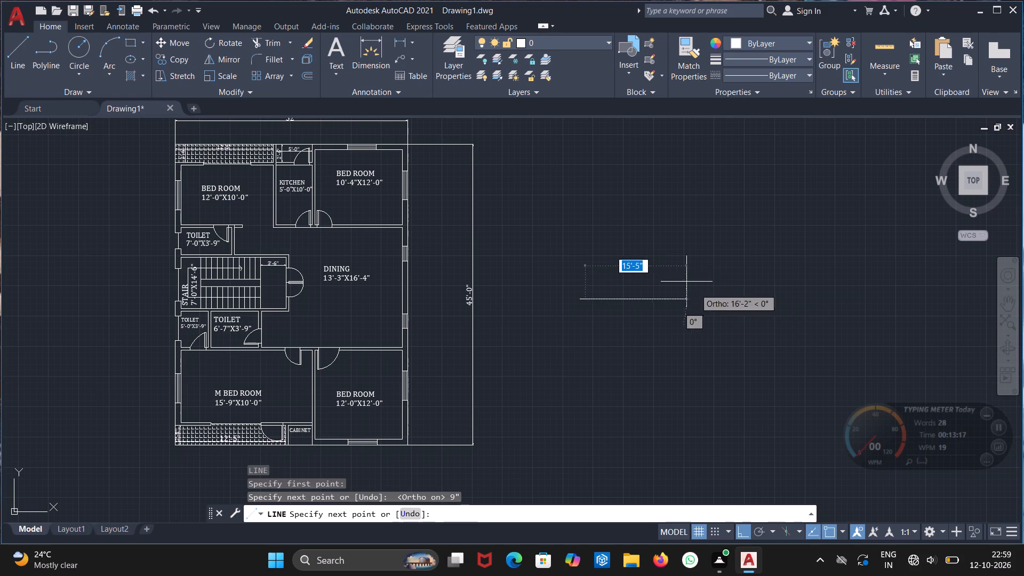
{"action": "type", "text": "9\""}
{"action": "key", "text": "Return"}
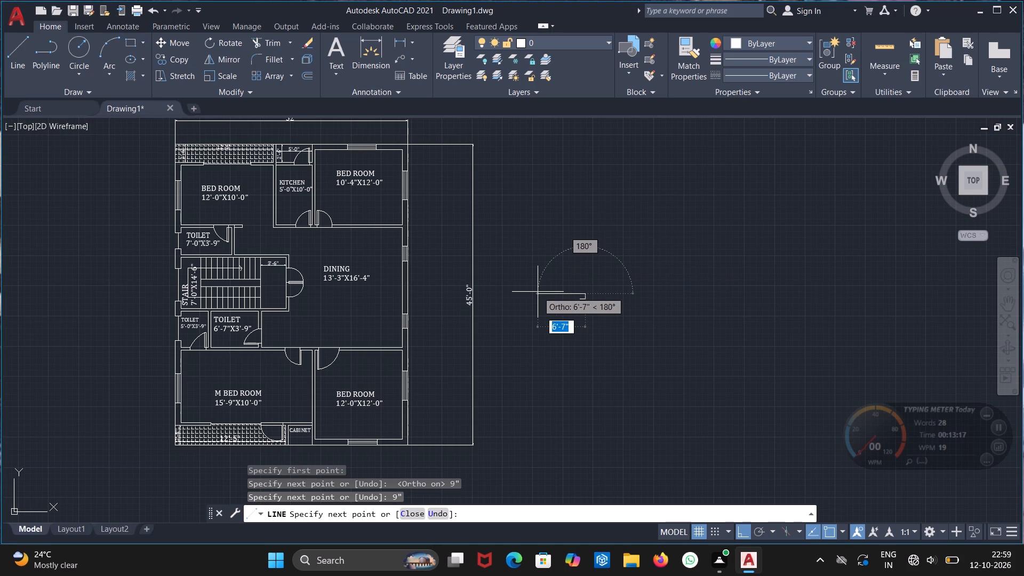
{"action": "type", "text": "9\""}
{"action": "key", "text": "Return"}
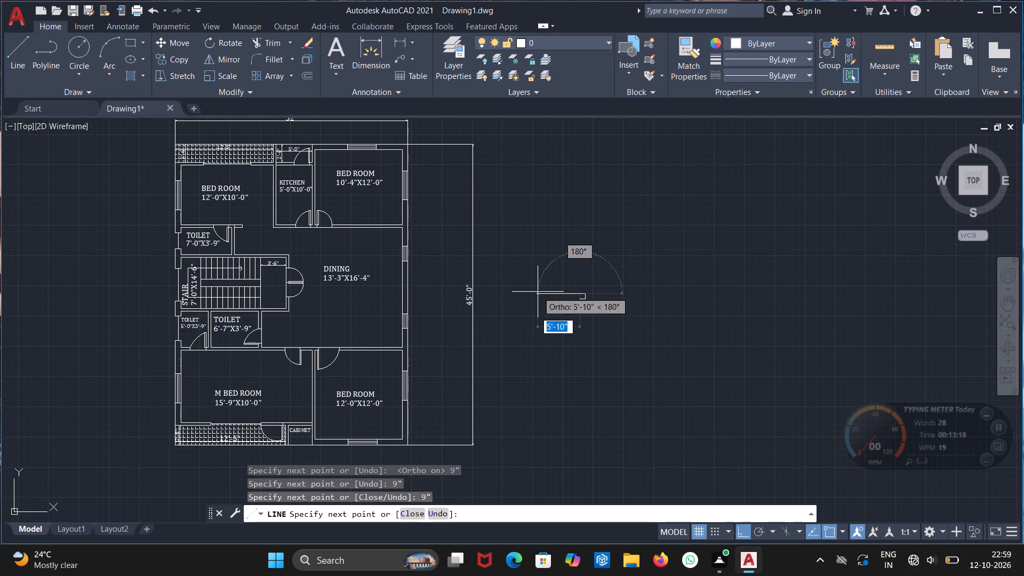
{"action": "type", "text": "9\""}
{"action": "key", "text": "Return"}
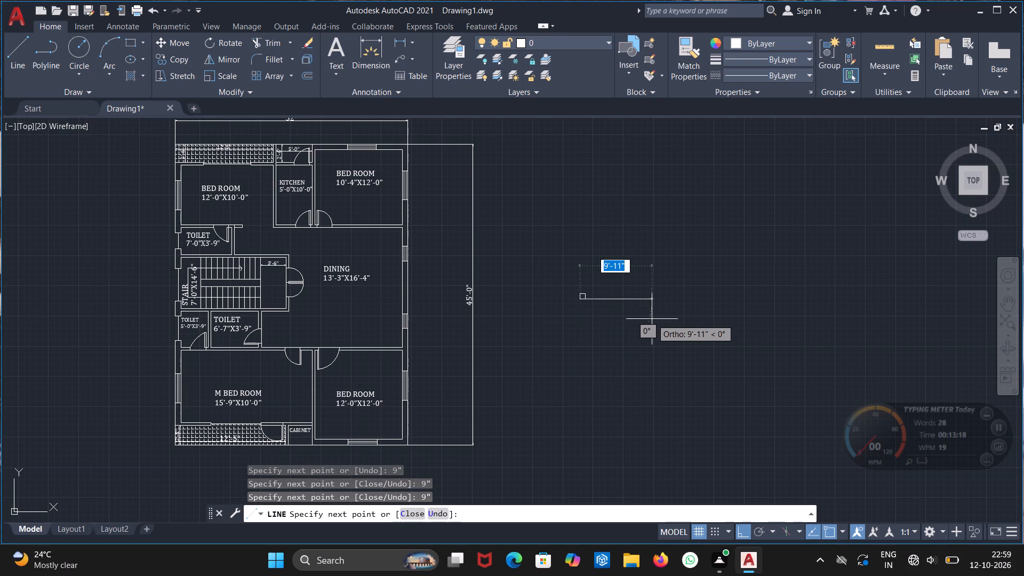
{"action": "key", "text": "Escape"}
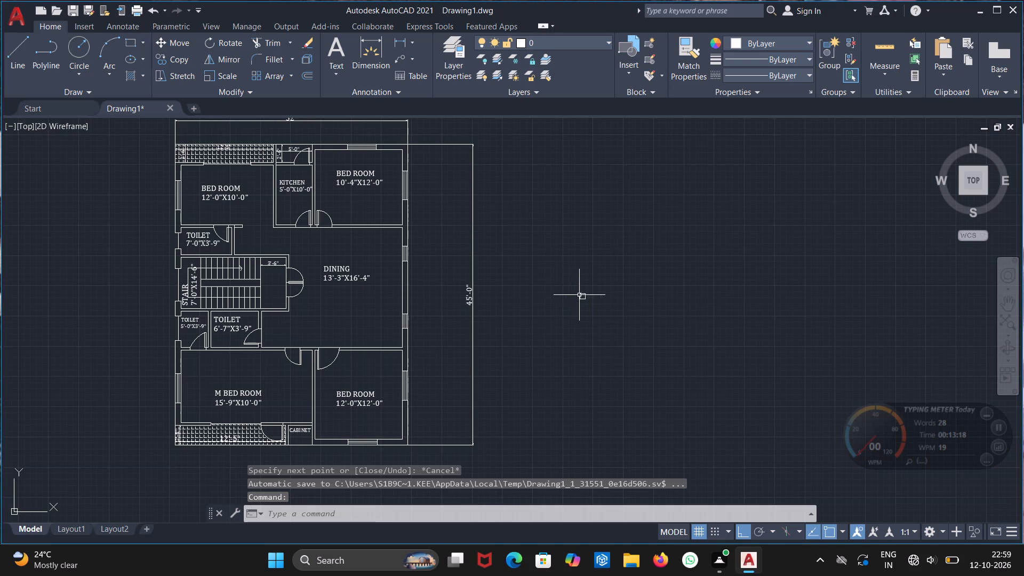
Copy the 9" square to five spots in line with it: two to the east, two to the north and one to the west.
{"action": "left_click_drag", "start_coordinate": [547, 274], "coordinate": [550, 281]}
{"action": "left_click", "coordinate": [682, 373]}
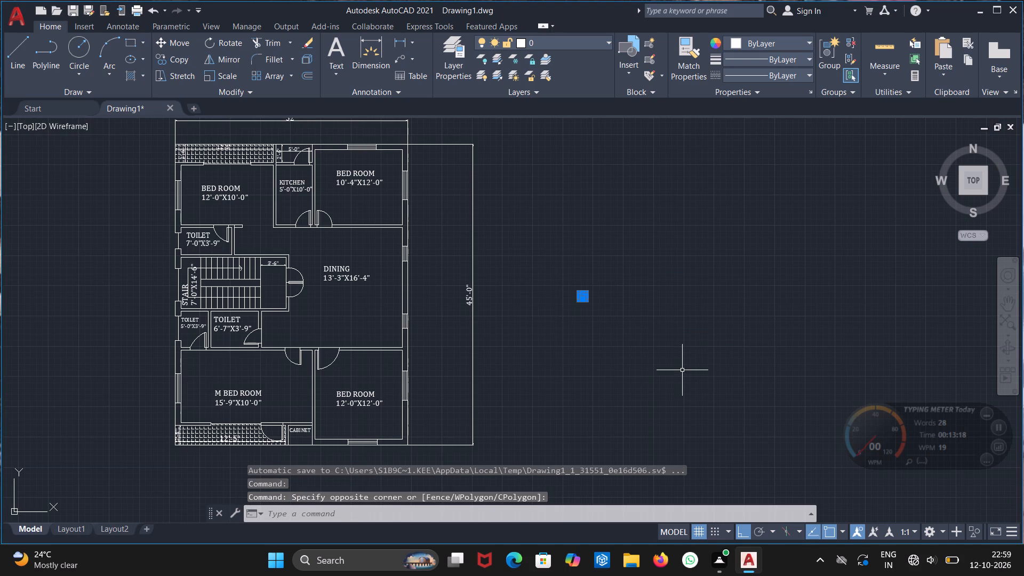
{"action": "type", "text": "CO"}
{"action": "left_click", "coordinate": [751, 397]}
{"action": "left_click", "coordinate": [584, 302]}
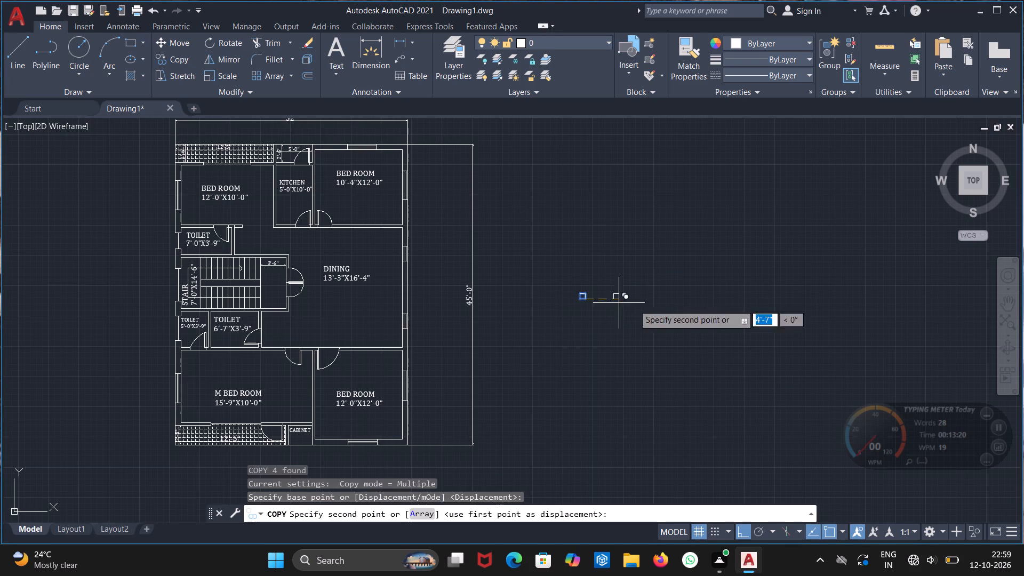
{"action": "left_click", "coordinate": [674, 309]}
{"action": "left_click", "coordinate": [658, 220]}
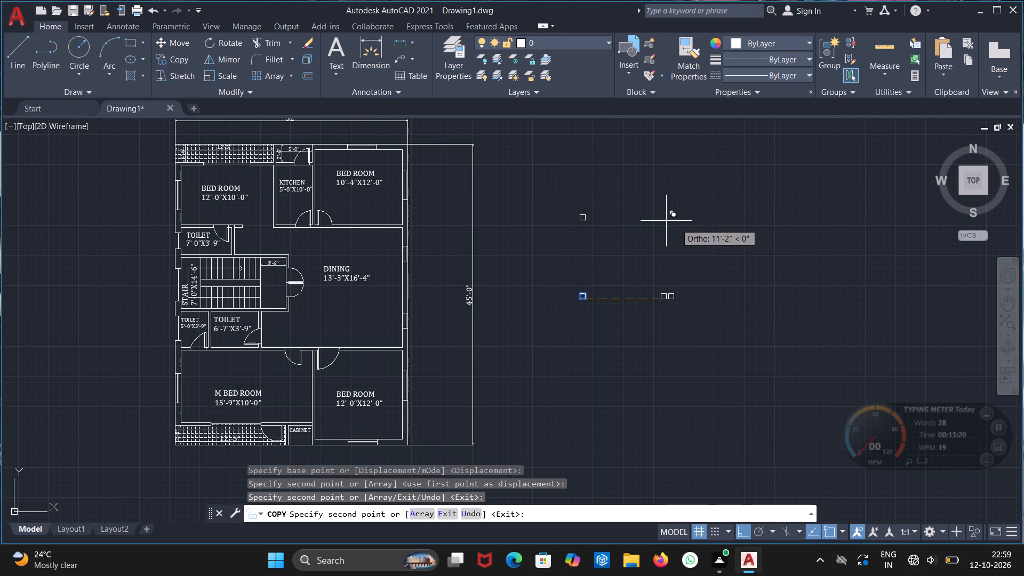
{"action": "left_click", "coordinate": [741, 273]}
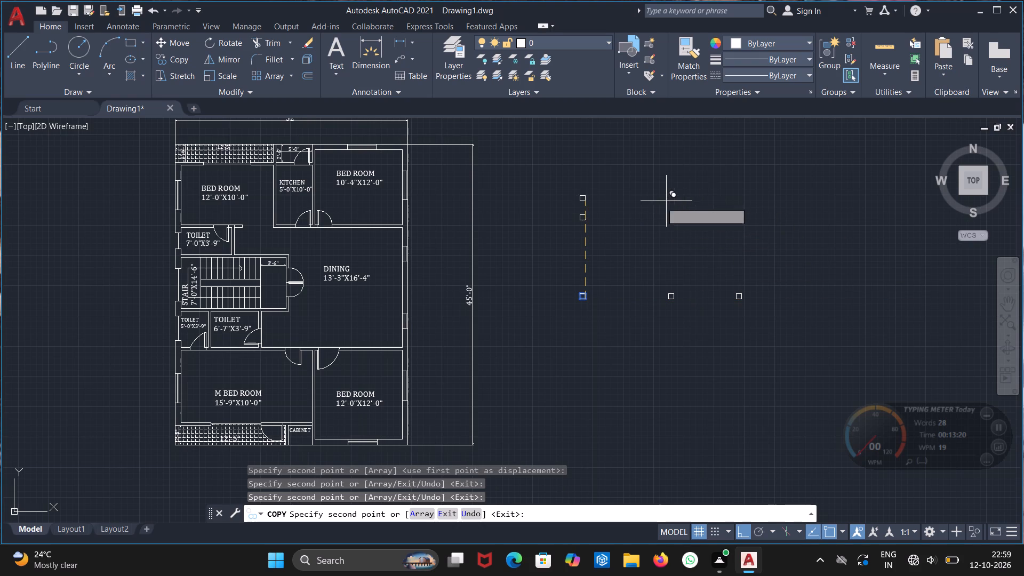
{"action": "left_click", "coordinate": [619, 179]}
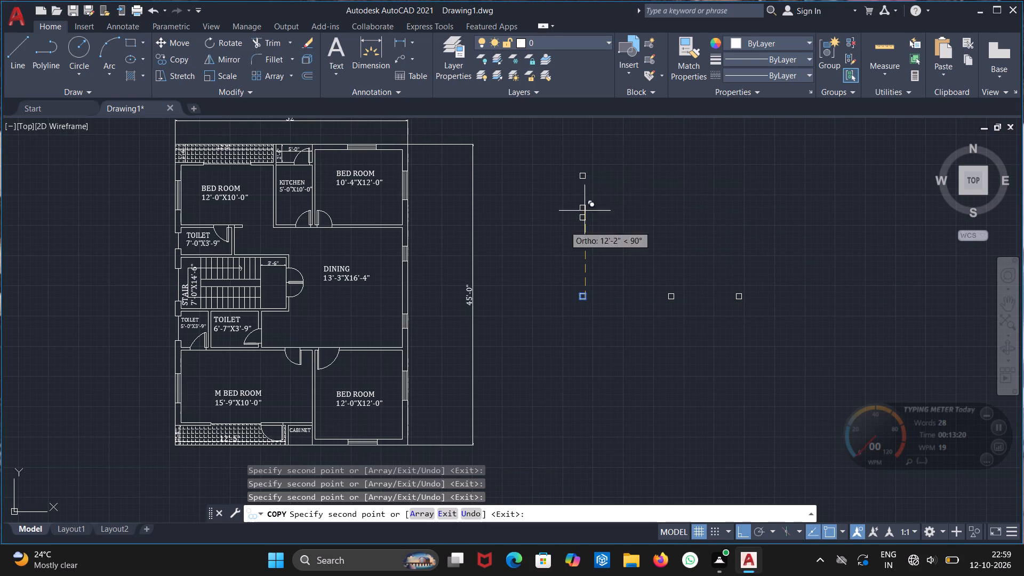
{"action": "left_click", "coordinate": [528, 335]}
{"action": "key", "text": "Escape"}
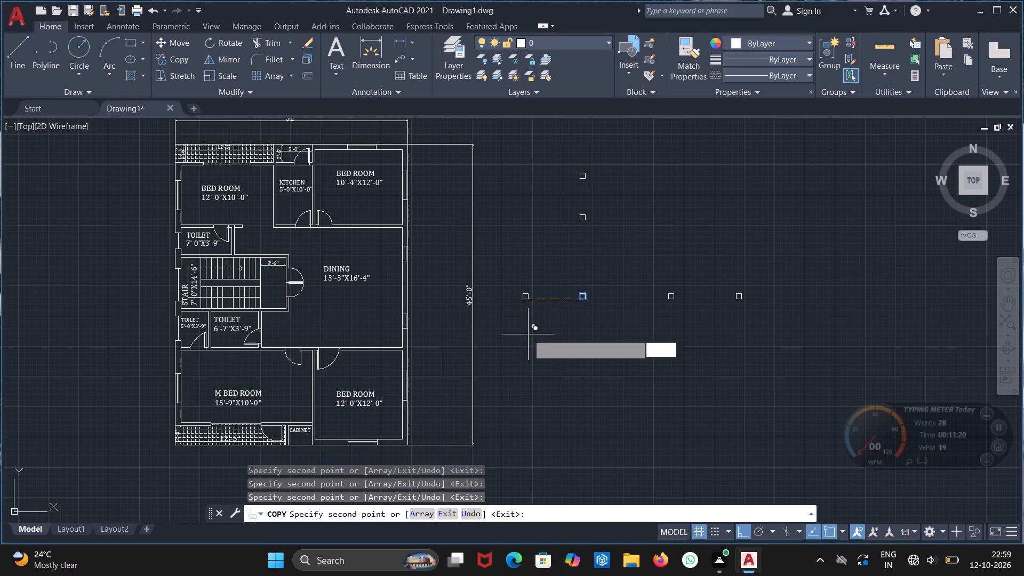
Move the westernmost 9" square copy horizontally into the DINING room, just inside its east wall.
{"action": "middle_click_drag", "start_coordinate": [533, 349], "coordinate": [677, 353]}
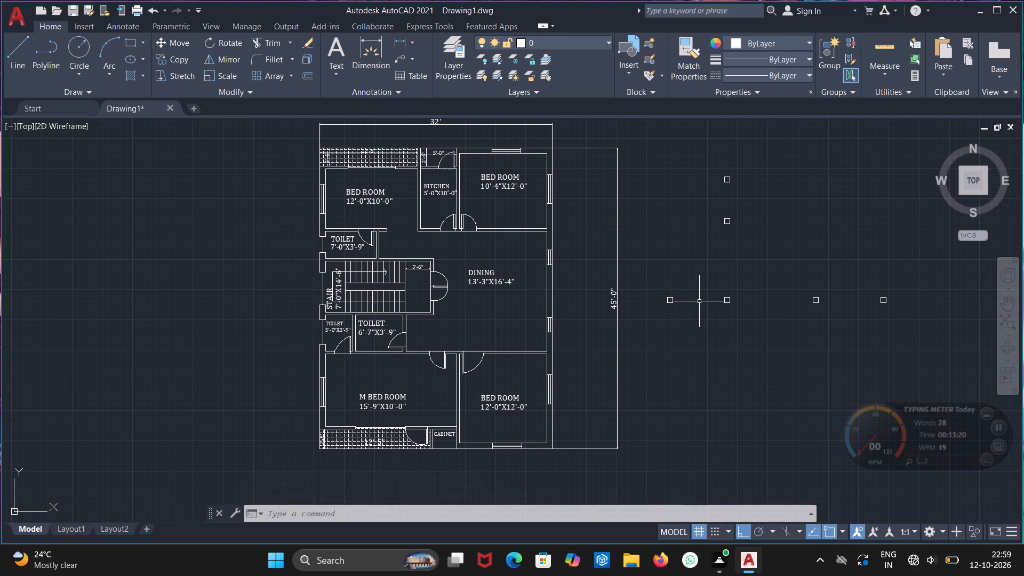
{"action": "scroll", "coordinate": [699, 301], "scroll_direction": "up", "scroll_amount": 1}
{"action": "middle_click_drag", "start_coordinate": [660, 357], "coordinate": [697, 380]}
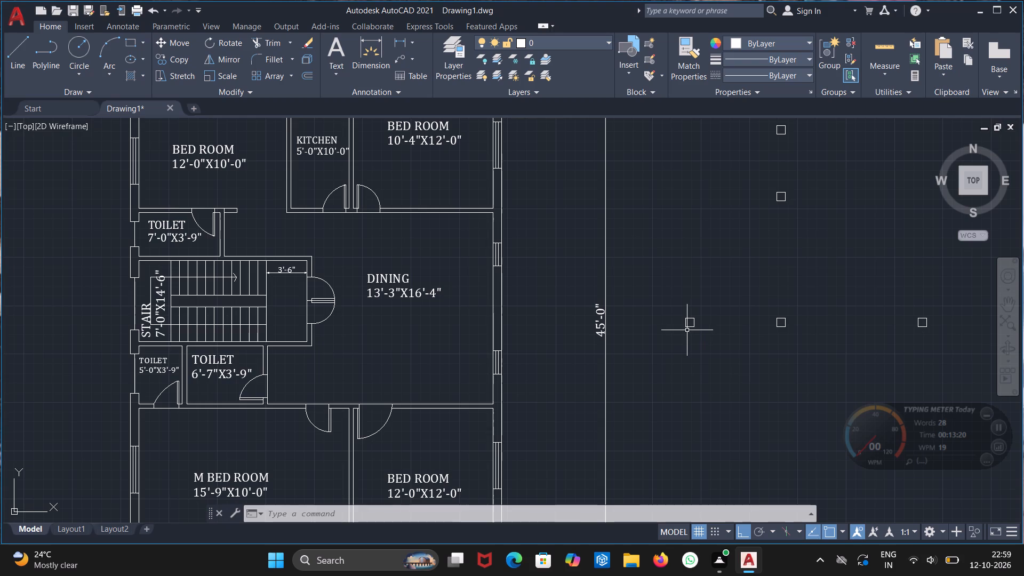
{"action": "left_click_drag", "start_coordinate": [661, 291], "coordinate": [671, 315]}
{"action": "left_click", "coordinate": [720, 388]}
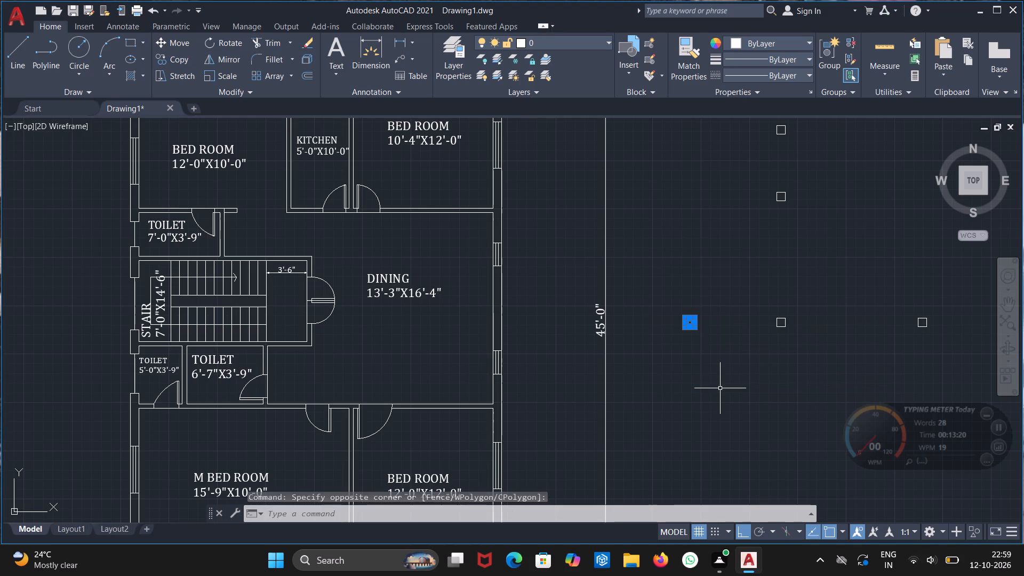
{"action": "key", "text": "m"}
{"action": "key", "text": "o"}
{"action": "left_click_drag", "start_coordinate": [781, 419], "coordinate": [777, 412]}
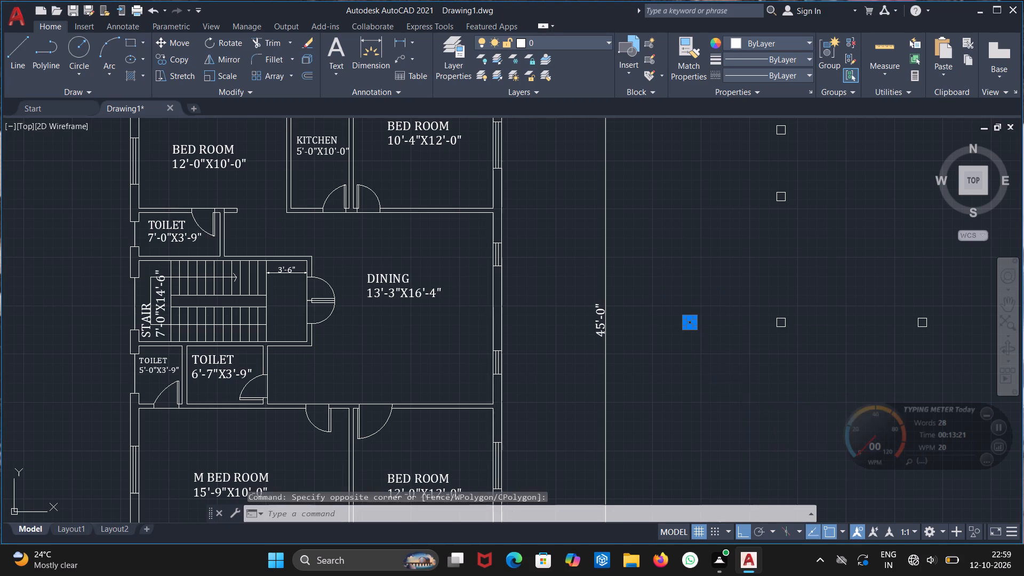
{"action": "left_click", "coordinate": [687, 331]}
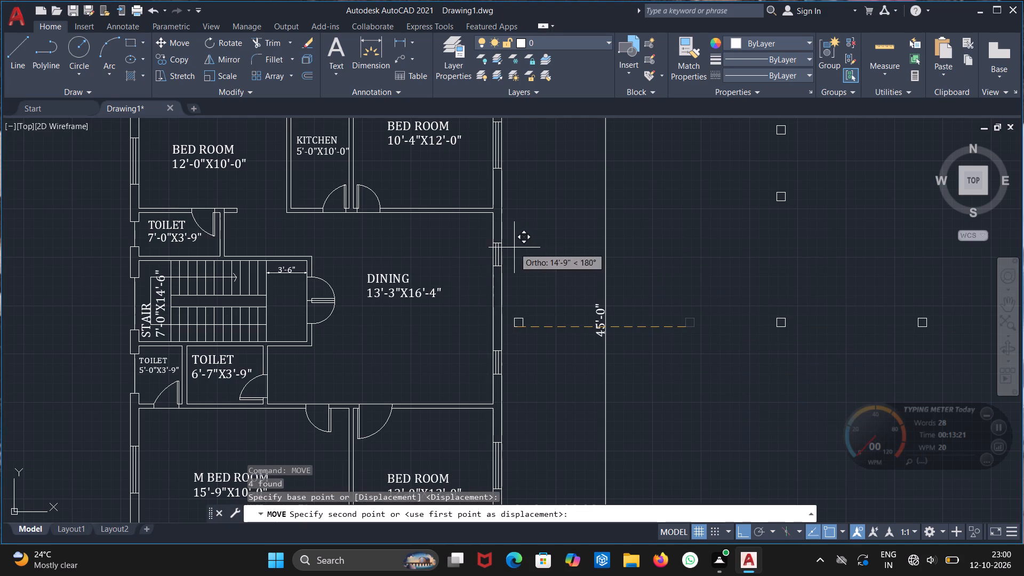
{"action": "left_click", "coordinate": [470, 275]}
Move the 9" square in the DINING room straight up by about 4'-2", near the upper window in the east wall.
{"action": "scroll", "coordinate": [473, 321], "scroll_direction": "up", "scroll_amount": 1}
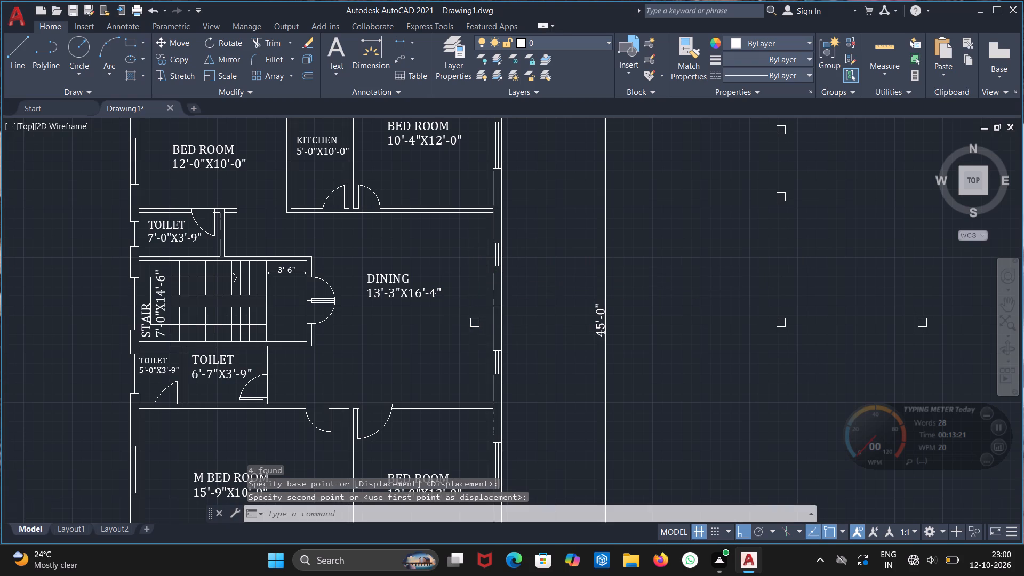
{"action": "scroll", "coordinate": [473, 321], "scroll_direction": "up", "scroll_amount": 1}
{"action": "left_click_drag", "start_coordinate": [453, 298], "coordinate": [456, 308]}
{"action": "left_click", "coordinate": [499, 365]}
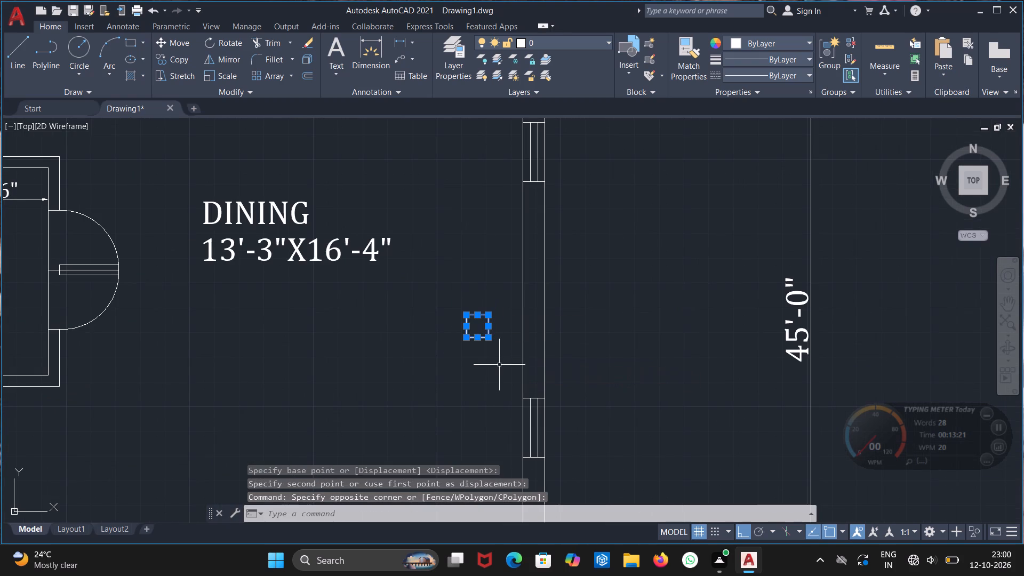
{"action": "key", "text": "m"}
{"action": "key", "text": "o"}
{"action": "left_click", "coordinate": [546, 394]}
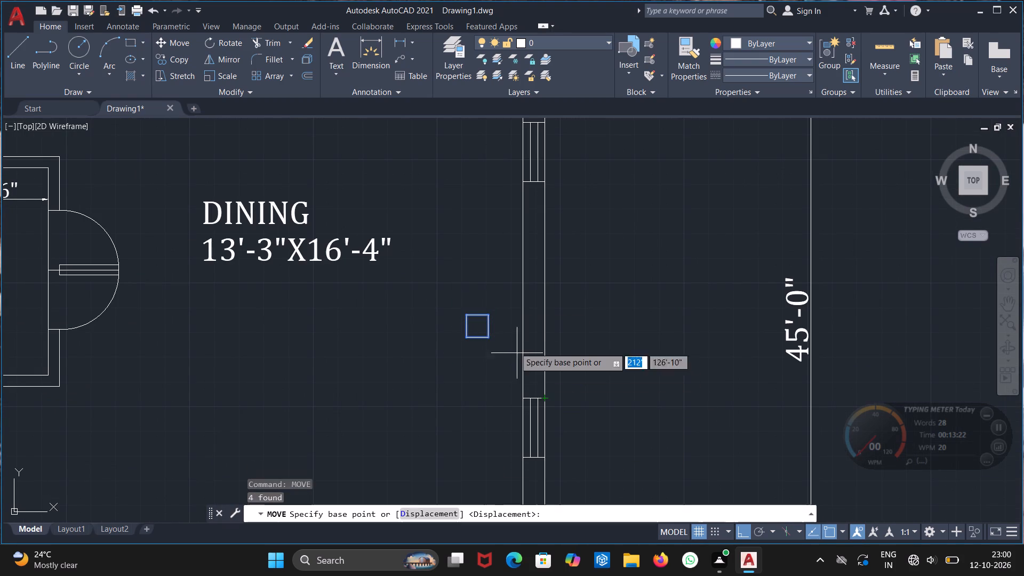
{"action": "left_click", "coordinate": [489, 313]}
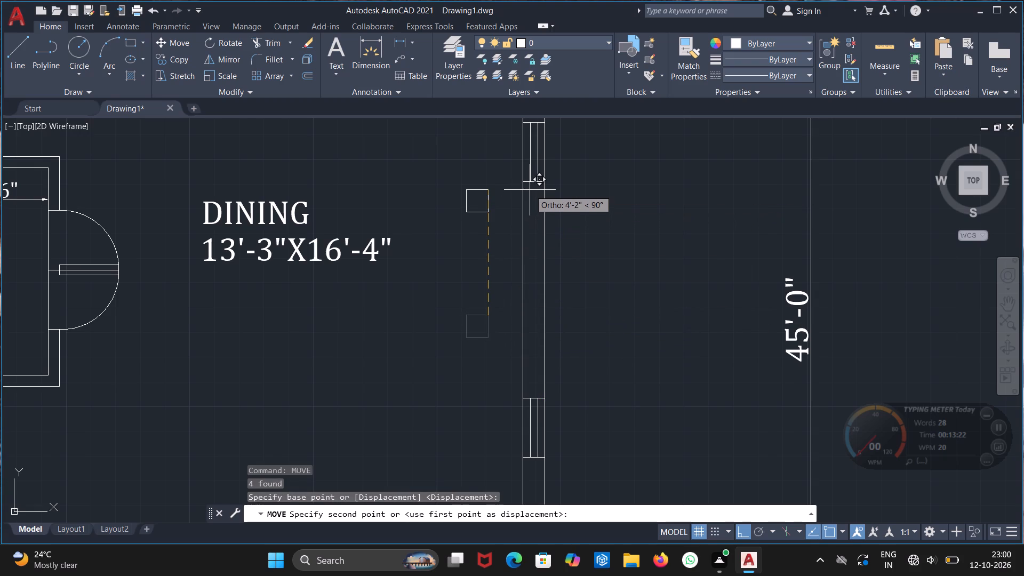
{"action": "left_click", "coordinate": [530, 190]}
Move that square horizontally until its edge sits against the inner face of the DINING room's east wall, just below the upper window.
{"action": "left_click", "coordinate": [445, 180]}
{"action": "left_click", "coordinate": [506, 265]}
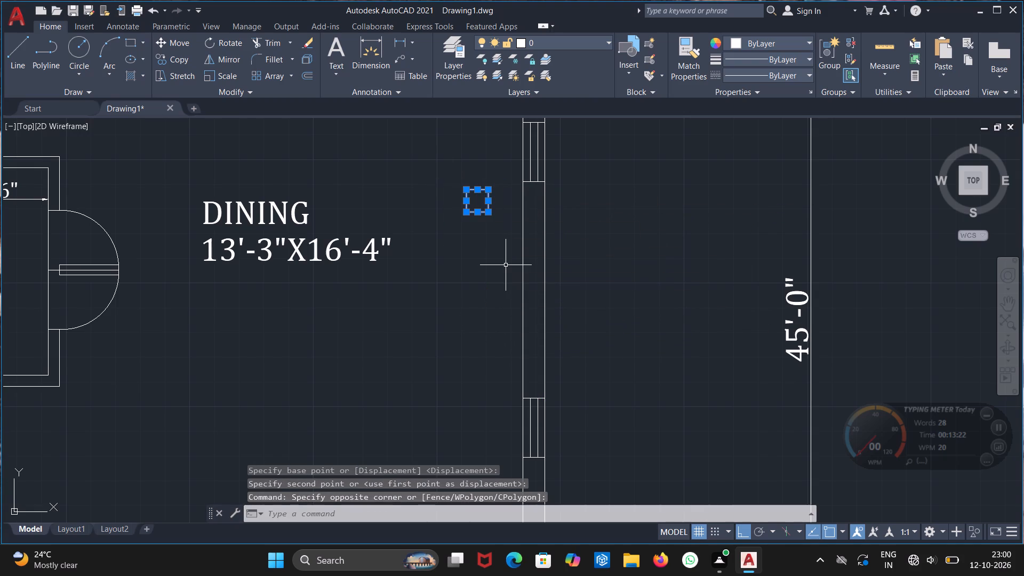
{"action": "key", "text": "m"}
{"action": "key", "text": "o"}
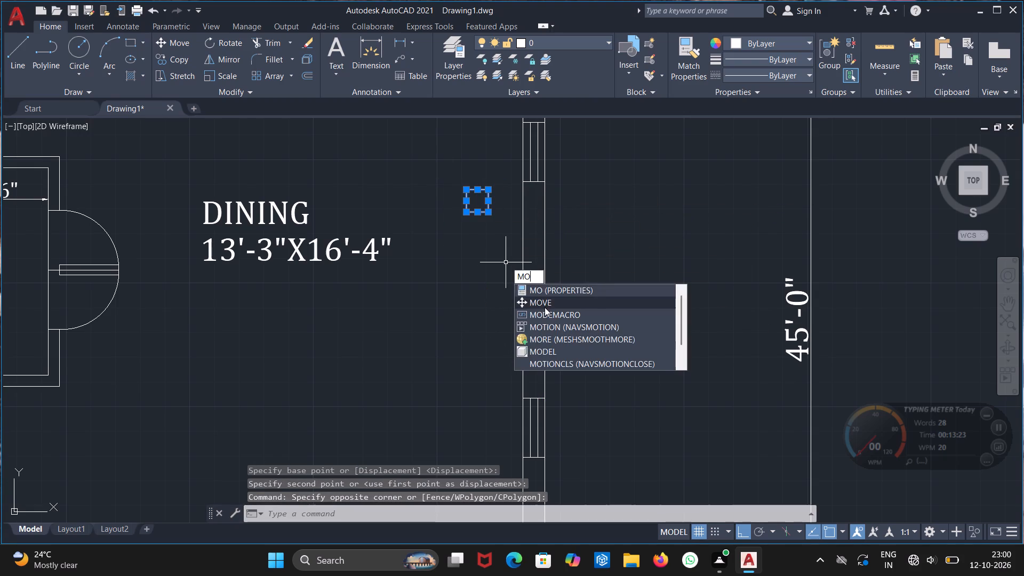
{"action": "left_click_drag", "start_coordinate": [545, 307], "coordinate": [544, 297]}
{"action": "left_click", "coordinate": [487, 211]}
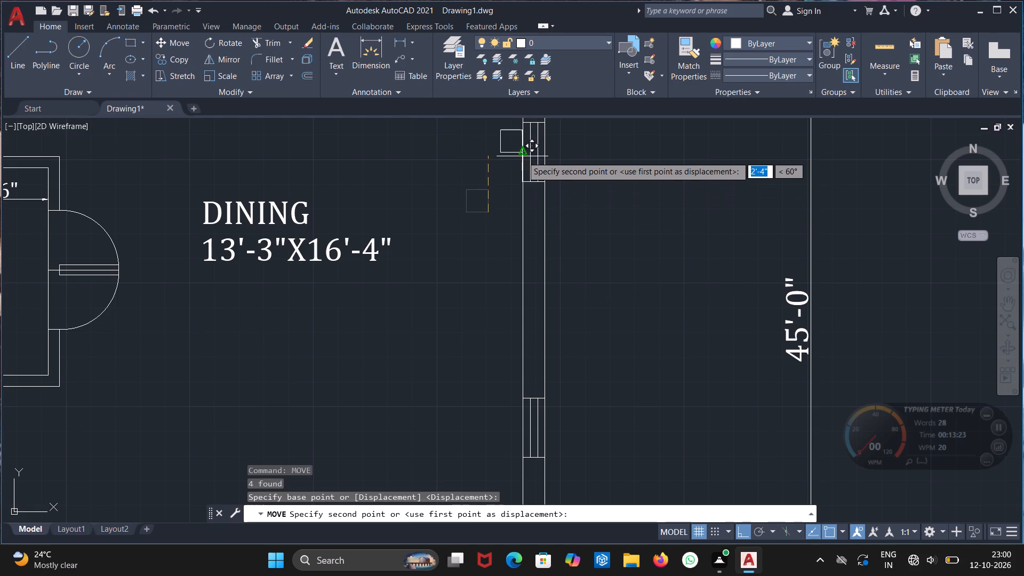
{"action": "left_click", "coordinate": [529, 206]}
{"action": "key", "text": "Escape"}
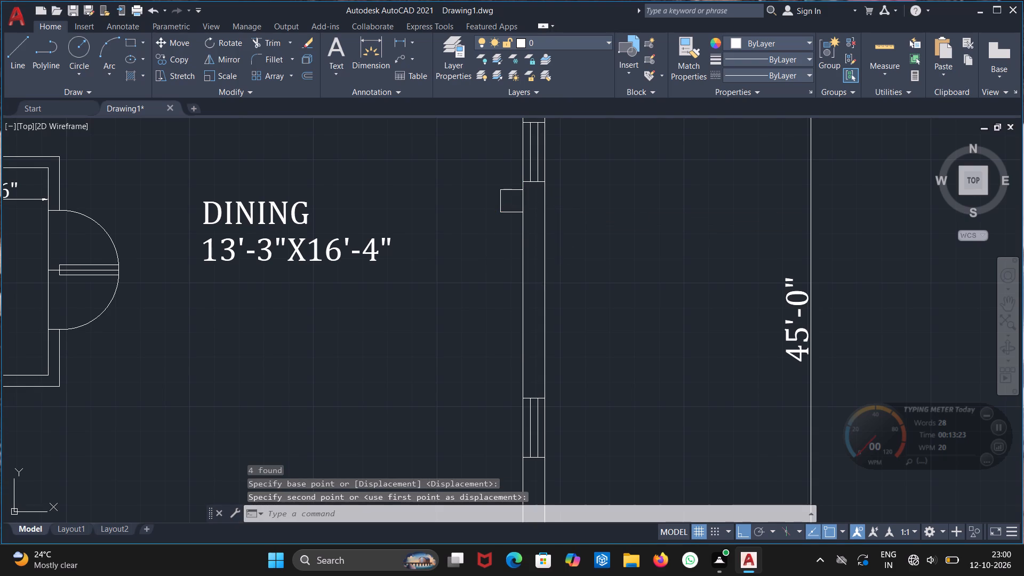
Move the original 9" square about 25'-2" west into the DINING room, beside the east wall between its two windows.
{"action": "scroll", "coordinate": [484, 287], "scroll_direction": "down", "scroll_amount": 2}
{"action": "middle_click_drag", "start_coordinate": [465, 355], "coordinate": [466, 321]}
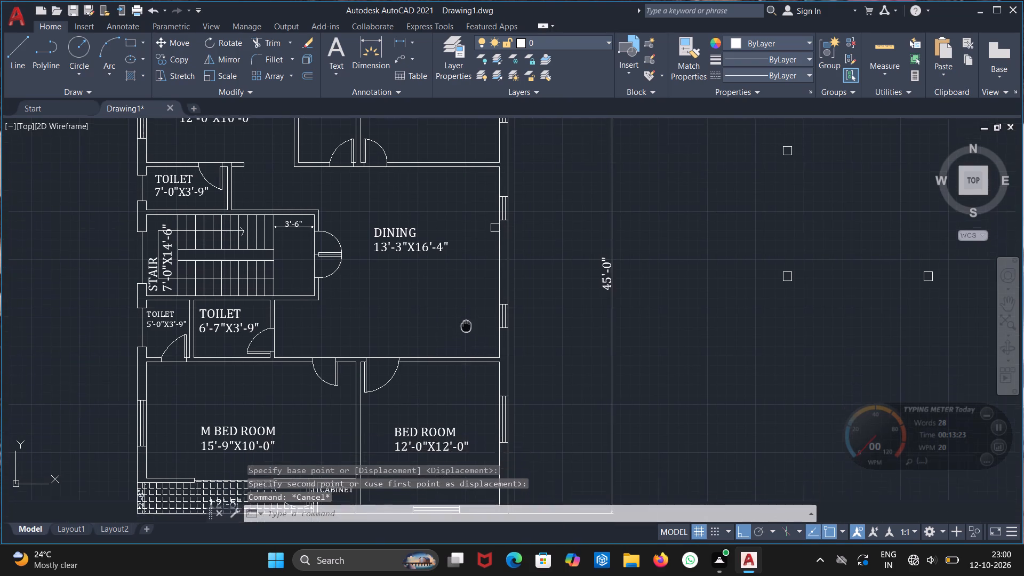
{"action": "middle_click_drag", "start_coordinate": [466, 321], "coordinate": [460, 281]}
{"action": "left_click_drag", "start_coordinate": [729, 195], "coordinate": [735, 200]}
{"action": "left_click", "coordinate": [859, 291]}
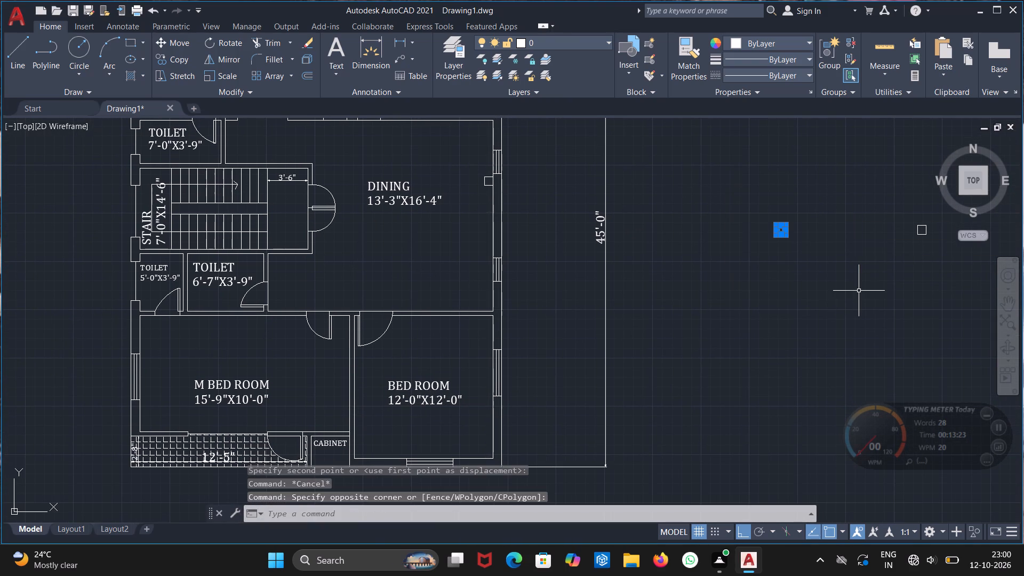
{"action": "key", "text": "m"}
{"action": "key", "text": "o"}
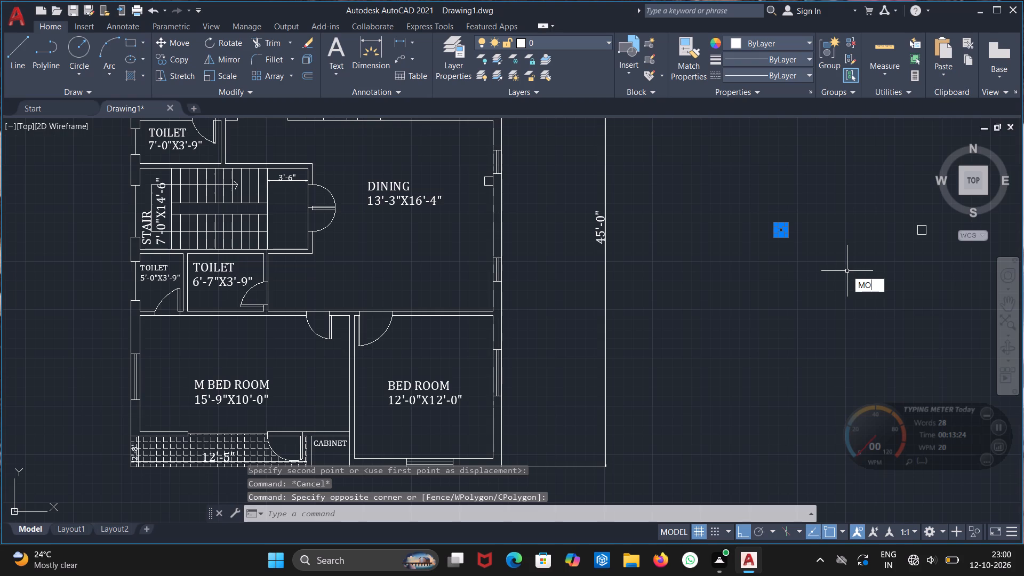
{"action": "left_click", "coordinate": [872, 307]}
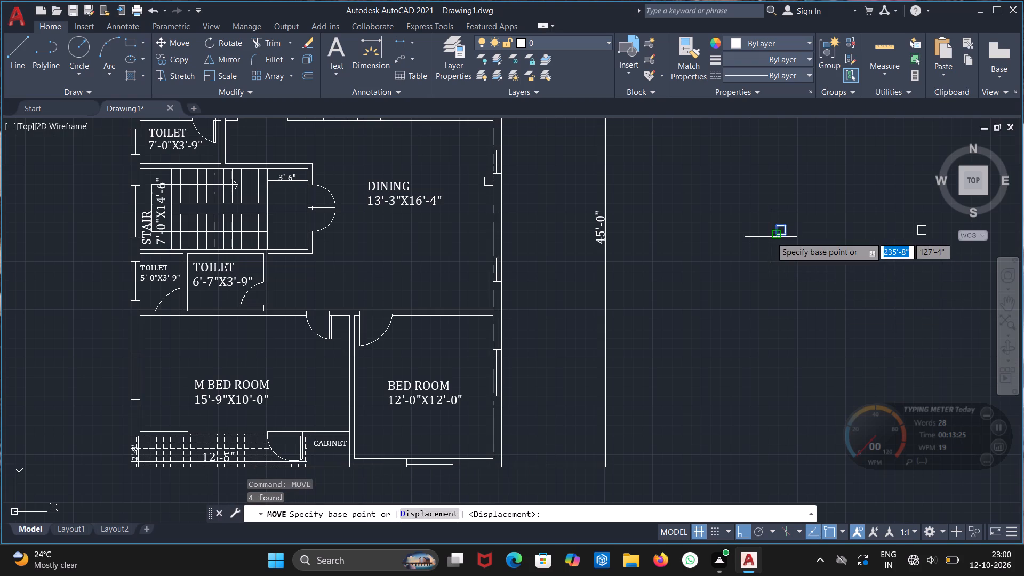
{"action": "left_click", "coordinate": [777, 236]}
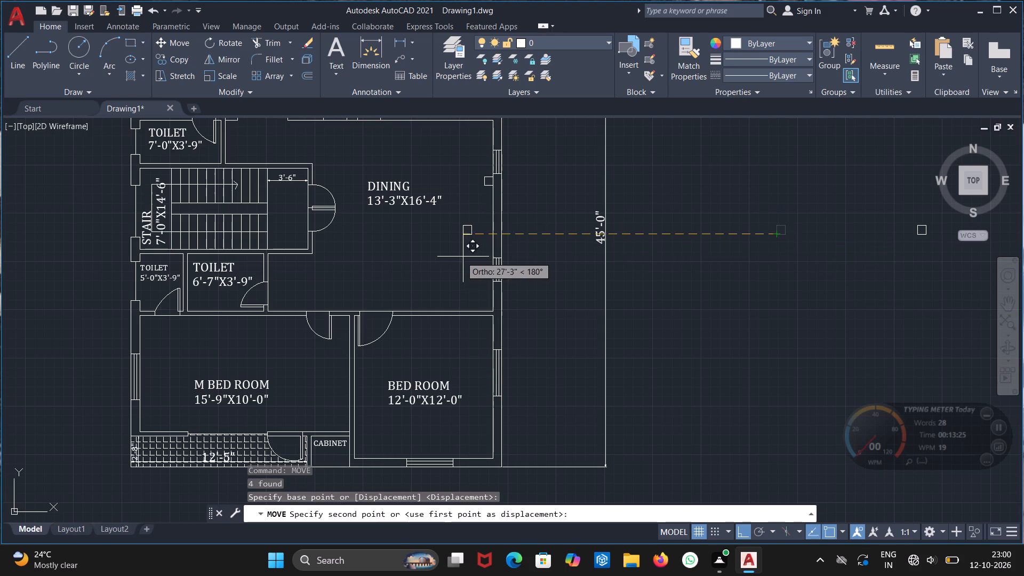
{"action": "left_click", "coordinate": [485, 272]}
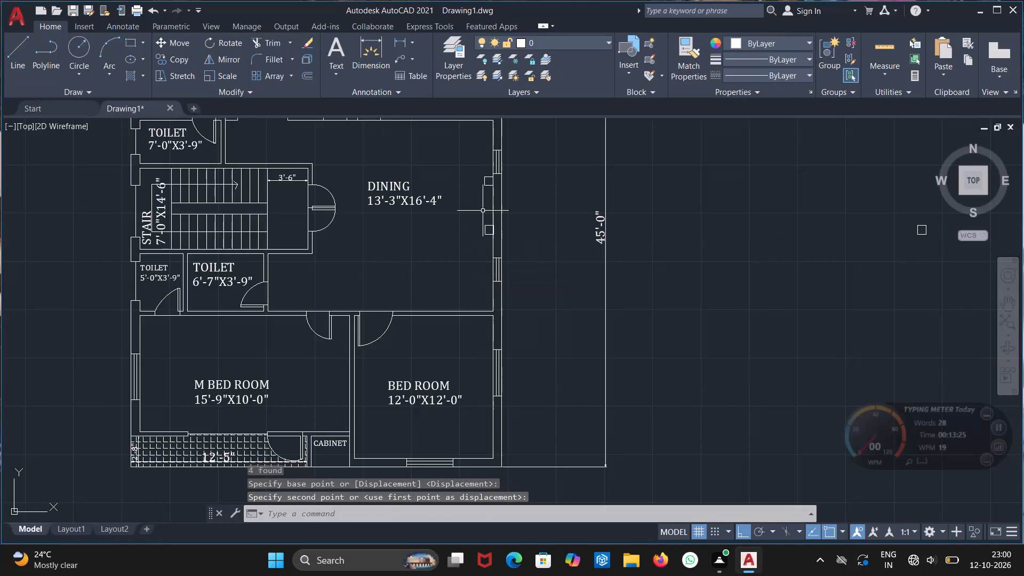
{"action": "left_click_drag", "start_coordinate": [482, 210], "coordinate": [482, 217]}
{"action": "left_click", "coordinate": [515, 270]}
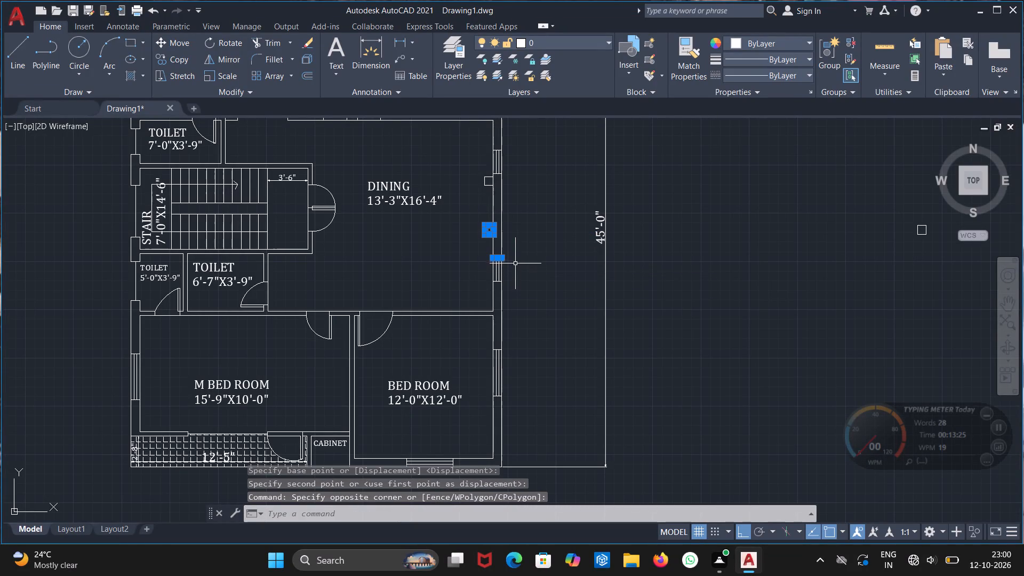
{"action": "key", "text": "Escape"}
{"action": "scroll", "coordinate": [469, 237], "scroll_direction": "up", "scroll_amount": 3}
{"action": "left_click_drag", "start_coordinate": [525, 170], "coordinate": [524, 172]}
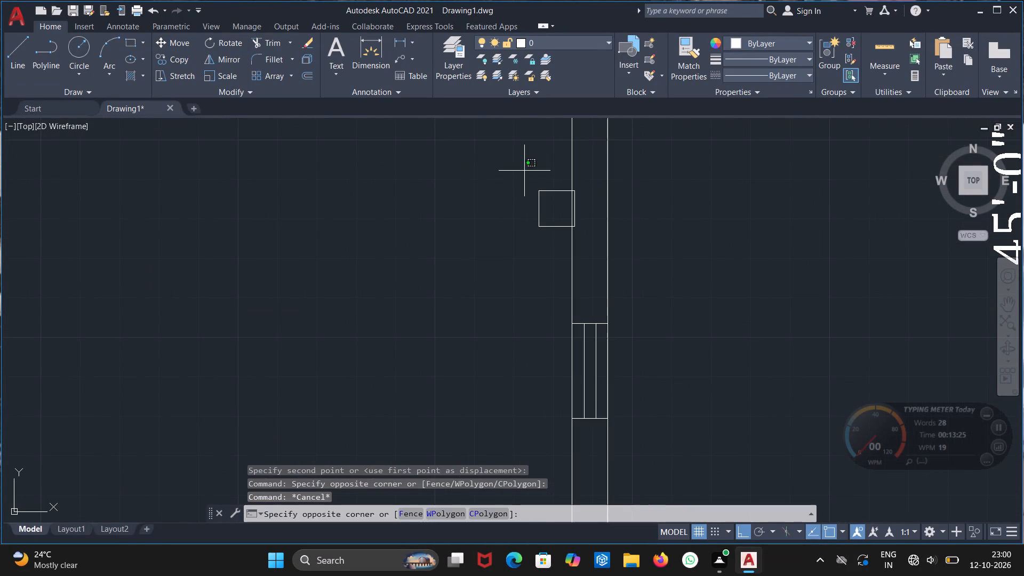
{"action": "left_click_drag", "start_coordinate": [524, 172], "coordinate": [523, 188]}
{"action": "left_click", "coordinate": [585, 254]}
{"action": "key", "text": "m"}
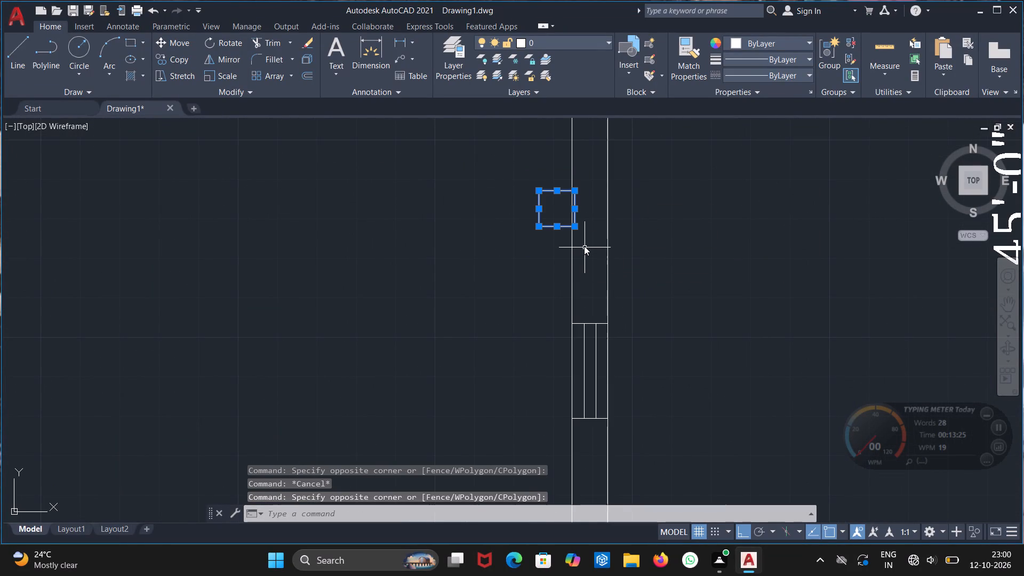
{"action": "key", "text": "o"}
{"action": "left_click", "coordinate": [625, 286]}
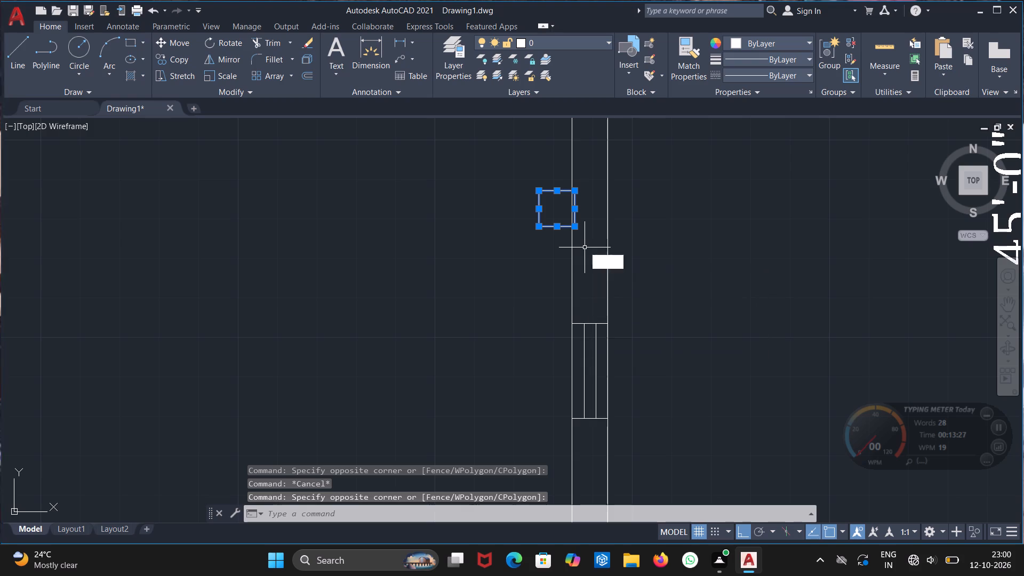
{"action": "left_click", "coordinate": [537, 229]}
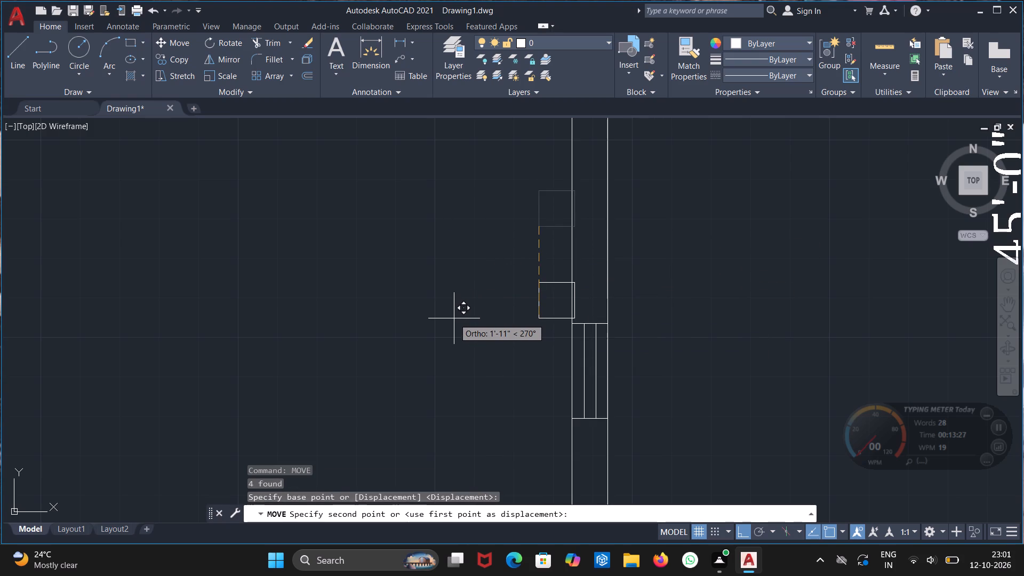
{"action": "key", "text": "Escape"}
Move the lower 9" square at the DINING room's east wall straight down about 1'-11", just above the lower window.
{"action": "left_click_drag", "start_coordinate": [515, 163], "coordinate": [534, 202]}
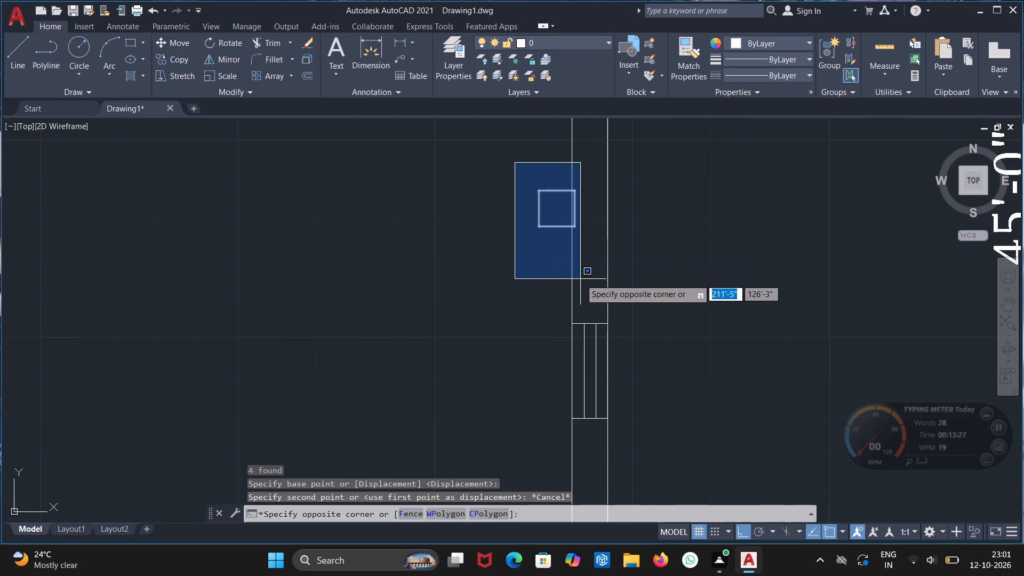
{"action": "left_click", "coordinate": [580, 279]}
{"action": "key", "text": "m"}
{"action": "key", "text": "o"}
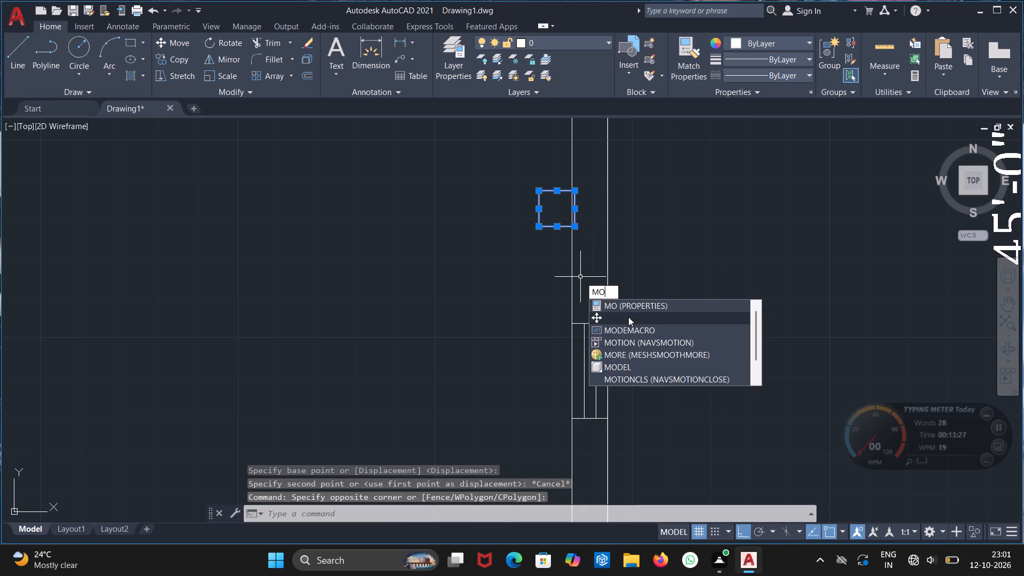
{"action": "left_click", "coordinate": [628, 317]}
{"action": "left_click", "coordinate": [574, 222]}
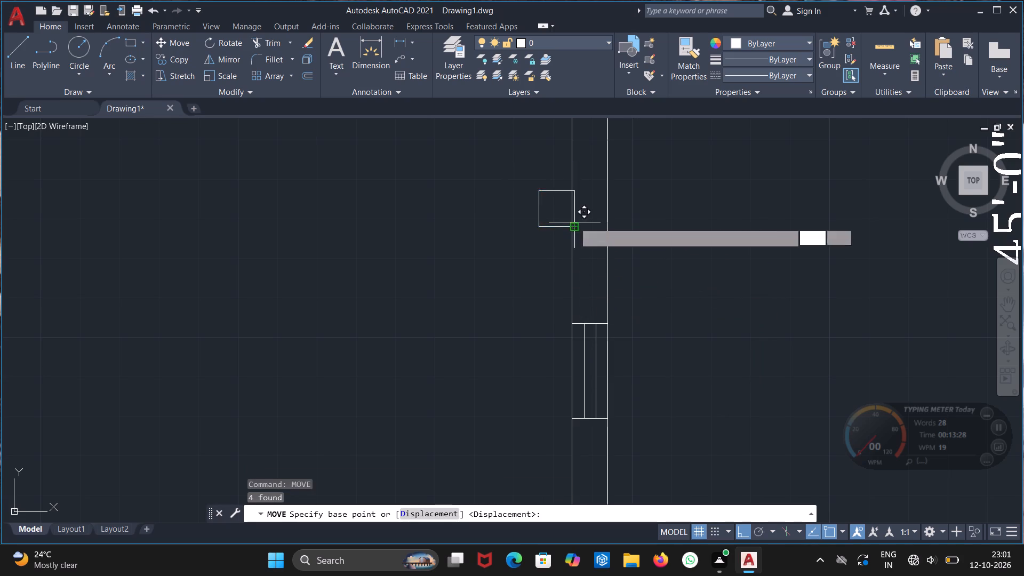
{"action": "left_click", "coordinate": [507, 316]}
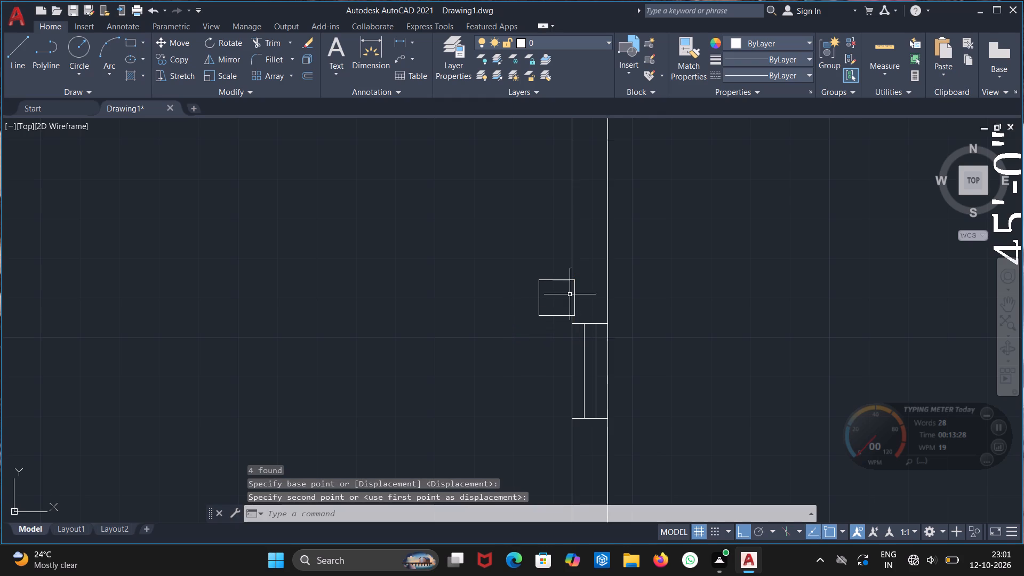
Copy that square straight down into the 12'-0"X12'-0" BED ROOM, against its east wall below the window.
{"action": "scroll", "coordinate": [559, 293], "scroll_direction": "up", "scroll_amount": 1}
{"action": "scroll", "coordinate": [559, 293], "scroll_direction": "down", "scroll_amount": 4}
{"action": "middle_click_drag", "start_coordinate": [507, 310], "coordinate": [530, 234]}
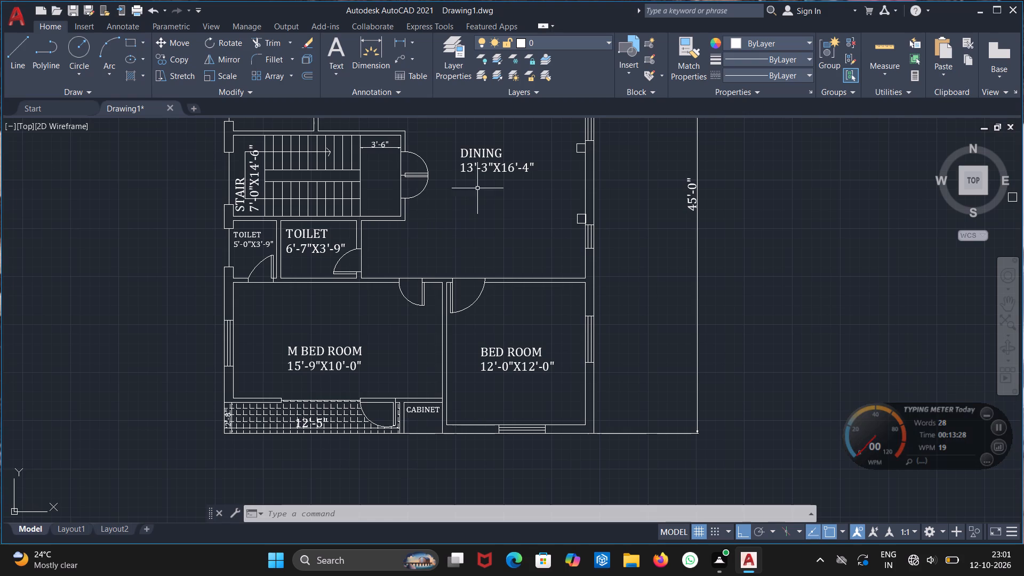
{"action": "scroll", "coordinate": [550, 278], "scroll_direction": "up", "scroll_amount": 1}
{"action": "middle_click_drag", "start_coordinate": [574, 346], "coordinate": [575, 314]}
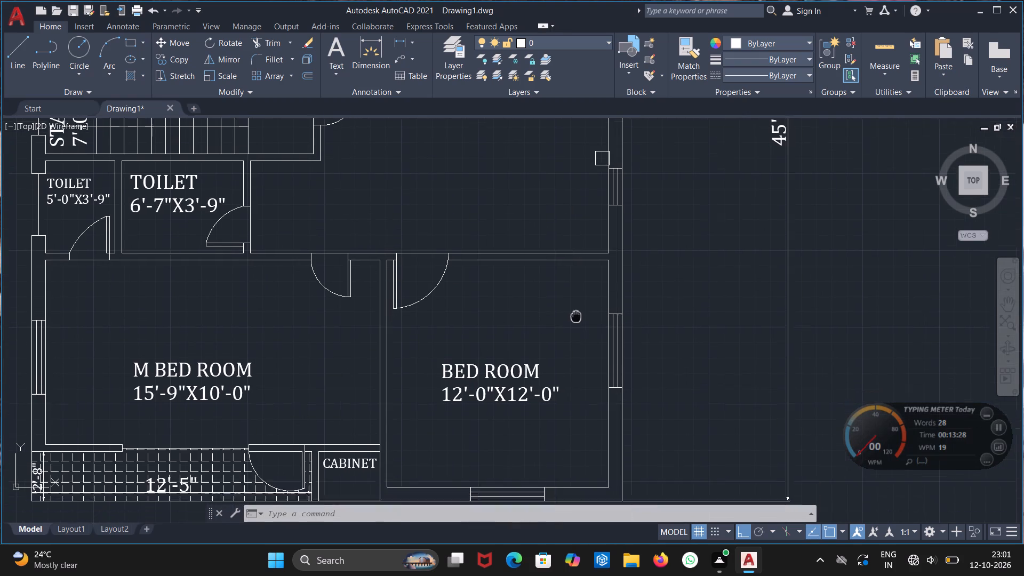
{"action": "middle_click_drag", "start_coordinate": [575, 314], "coordinate": [556, 311]}
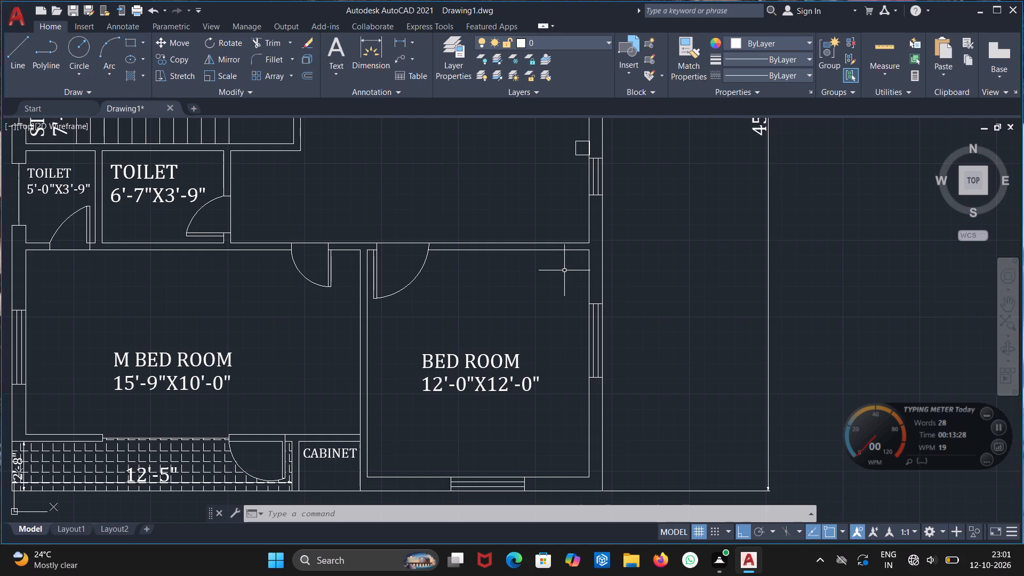
{"action": "left_click_drag", "start_coordinate": [560, 125], "coordinate": [561, 133]}
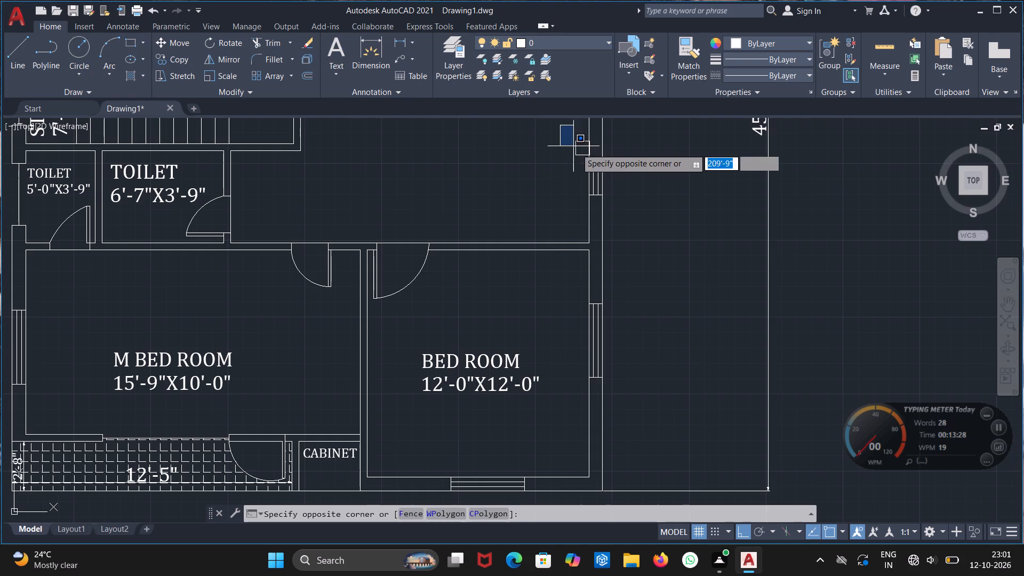
{"action": "left_click", "coordinate": [594, 156]}
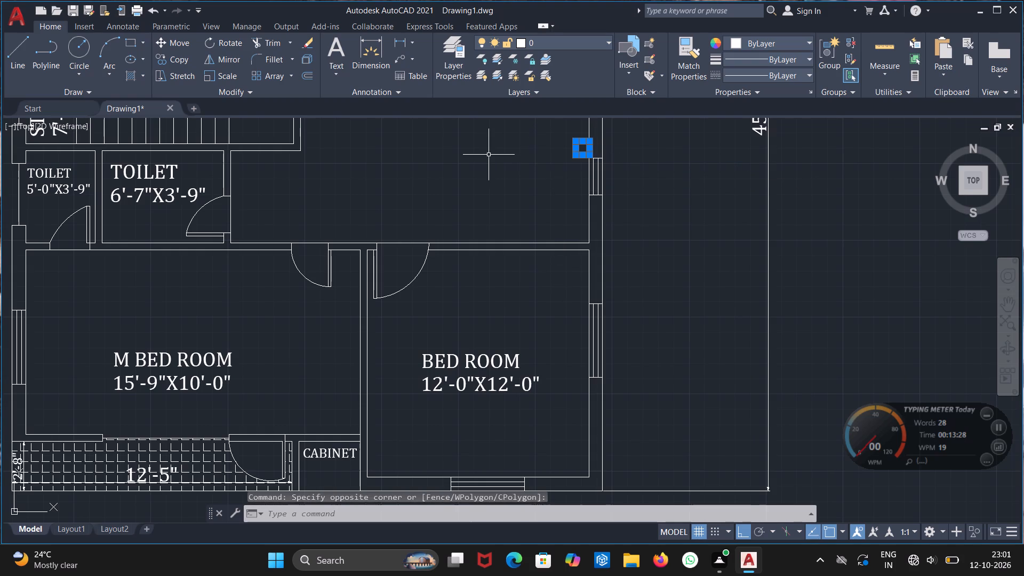
{"action": "type", "text": "CO"}
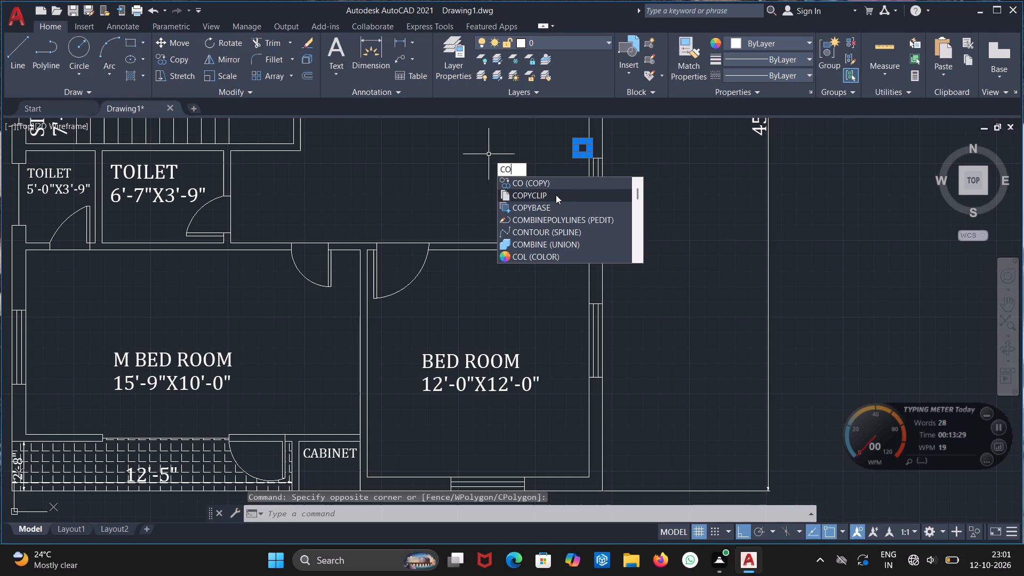
{"action": "left_click", "coordinate": [557, 181]}
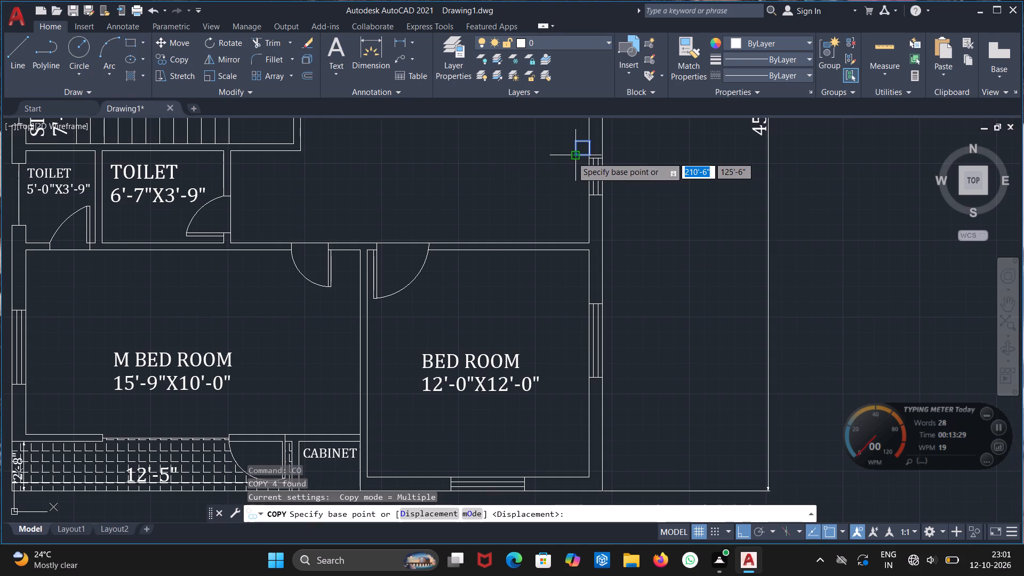
{"action": "left_click", "coordinate": [572, 157]}
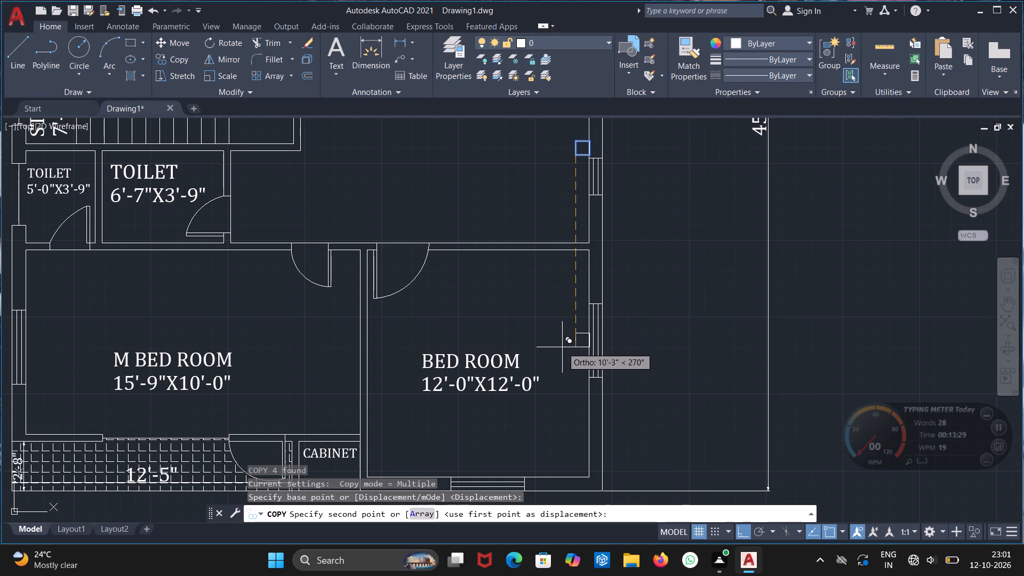
{"action": "left_click", "coordinate": [565, 442]}
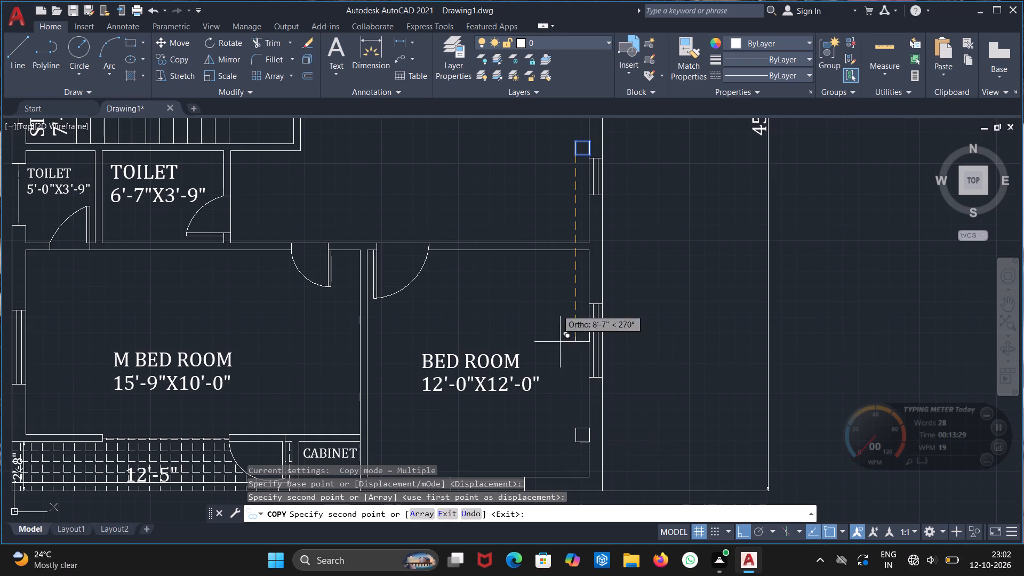
Place another copy straight up in the 10'-4"X12'-0" BED ROOM, at its east wall above the window, and finish copying.
{"action": "middle_click_drag", "start_coordinate": [521, 169], "coordinate": [533, 446]}
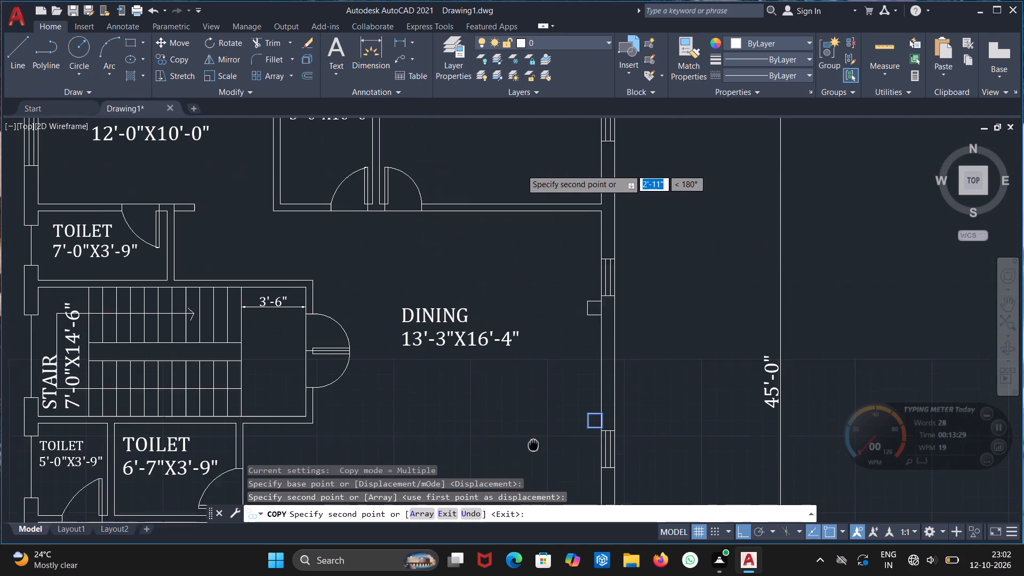
{"action": "middle_click_drag", "start_coordinate": [533, 446], "coordinate": [534, 453]}
{"action": "middle_click_drag", "start_coordinate": [549, 258], "coordinate": [532, 483]}
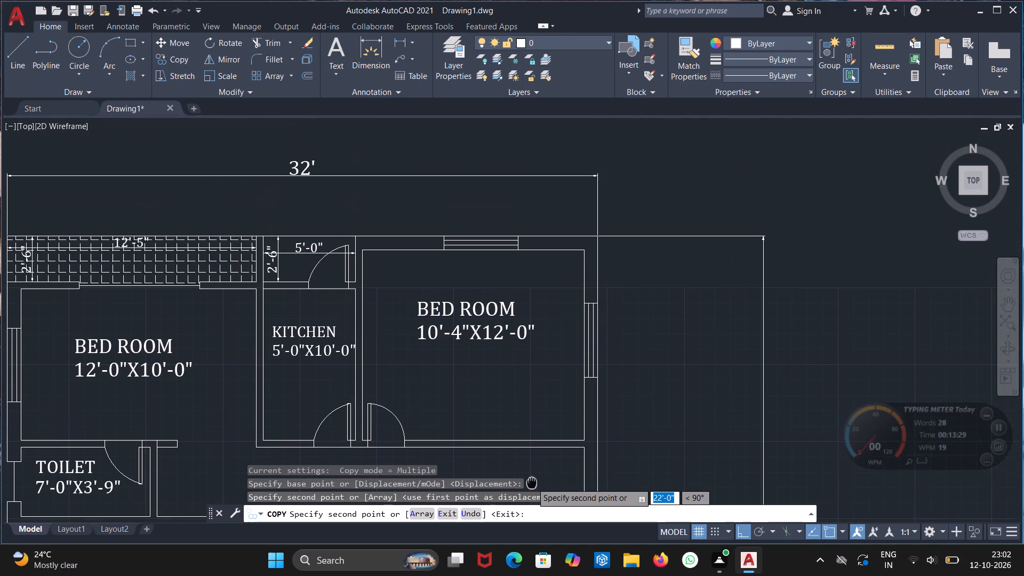
{"action": "middle_click_drag", "start_coordinate": [532, 483], "coordinate": [532, 470]}
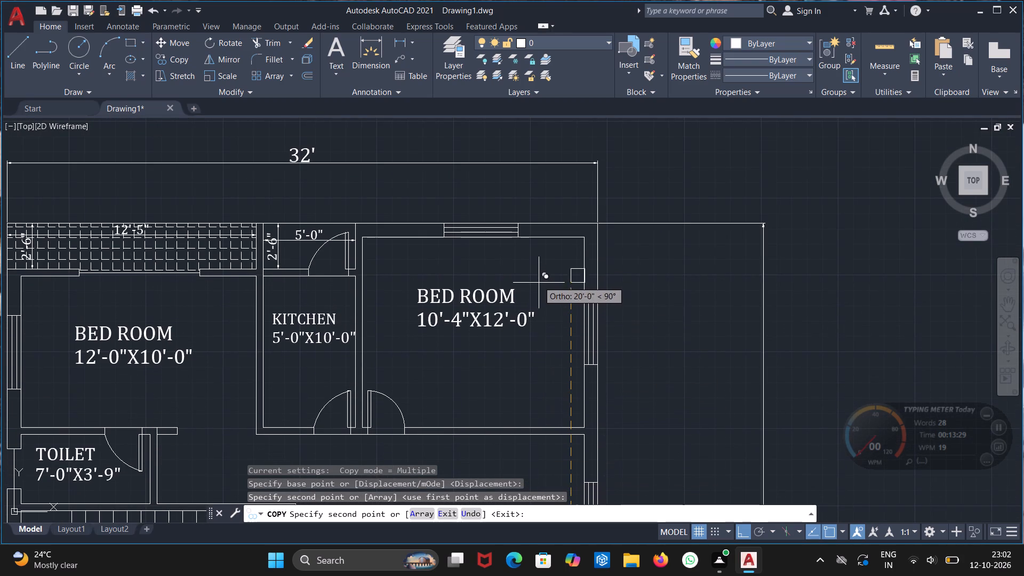
{"action": "left_click", "coordinate": [534, 270]}
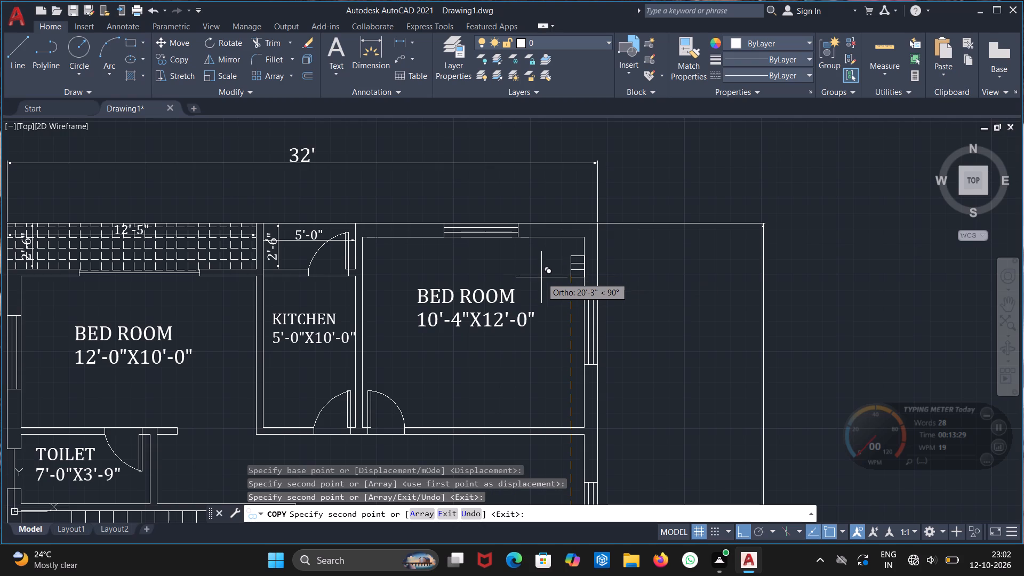
{"action": "key", "text": "Escape"}
Copy the square above the DINING room's lower east window about 16'-9" west, onto the wall below the stair landing.
{"action": "scroll", "coordinate": [548, 360], "scroll_direction": "down", "scroll_amount": 1}
{"action": "middle_click_drag", "start_coordinate": [545, 371], "coordinate": [574, 334]}
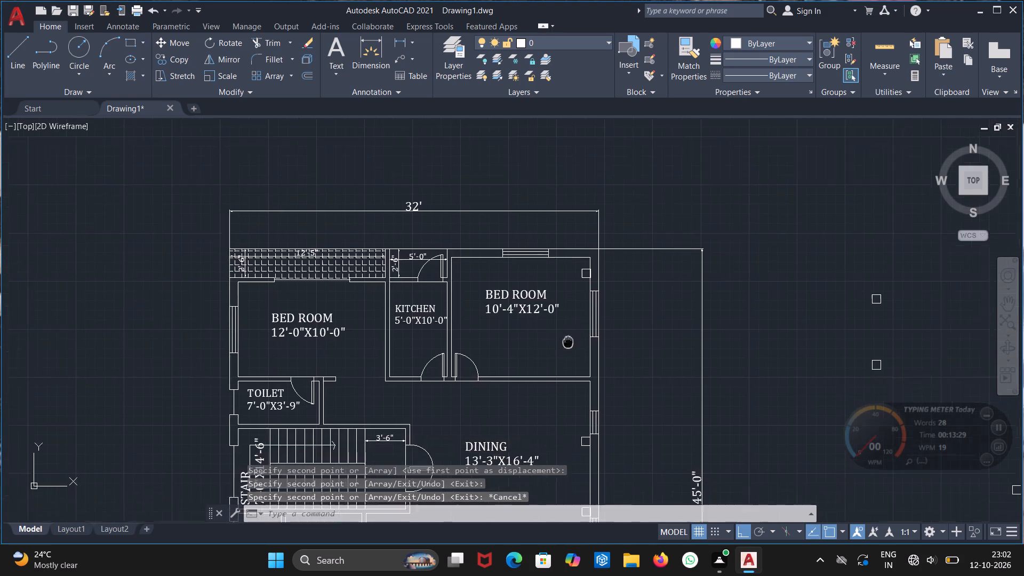
{"action": "middle_click_drag", "start_coordinate": [574, 334], "coordinate": [629, 259]}
{"action": "middle_click_drag", "start_coordinate": [605, 424], "coordinate": [610, 304]}
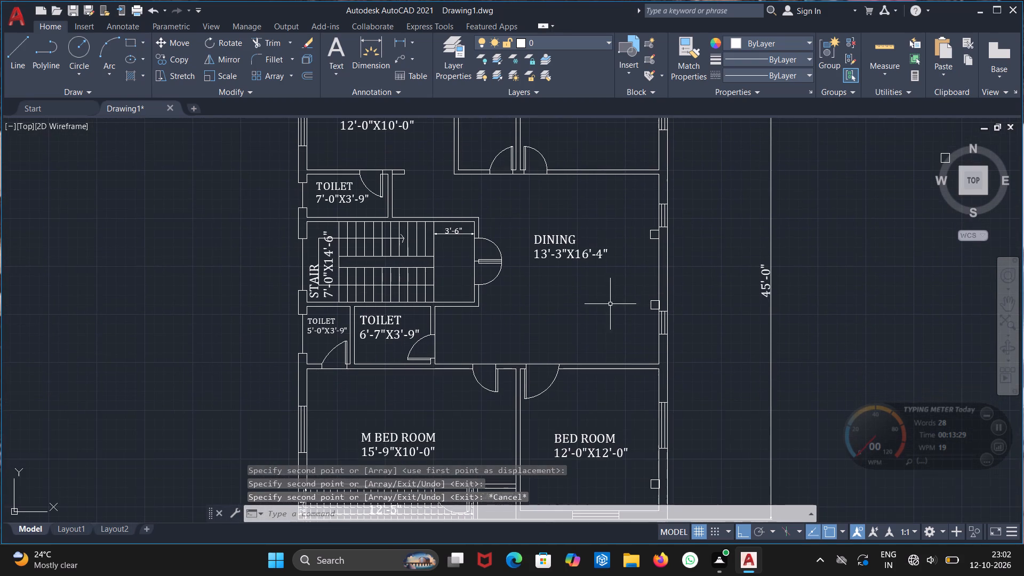
{"action": "scroll", "coordinate": [603, 326], "scroll_direction": "down", "scroll_amount": 1}
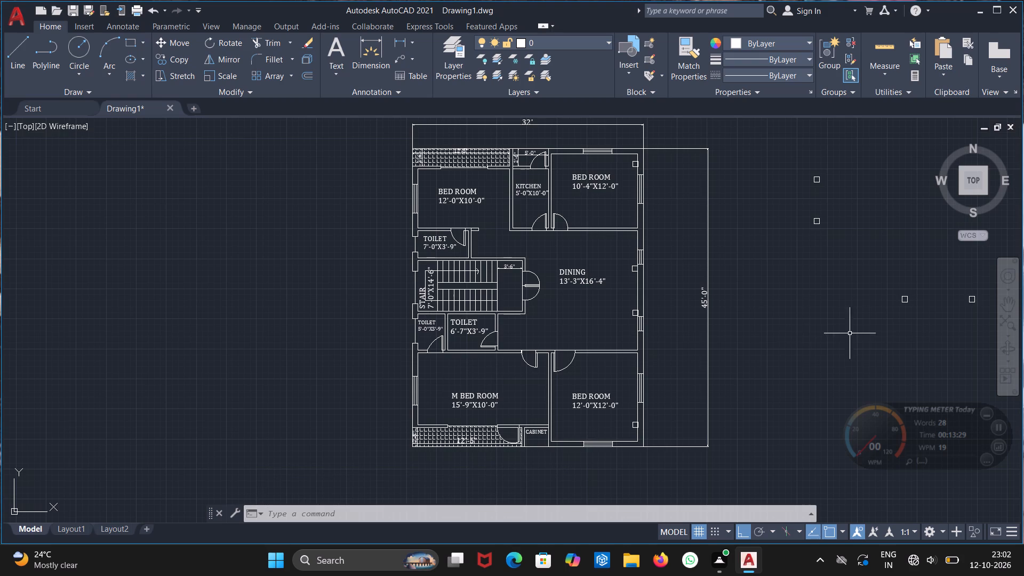
{"action": "scroll", "coordinate": [556, 321], "scroll_direction": "up", "scroll_amount": 1}
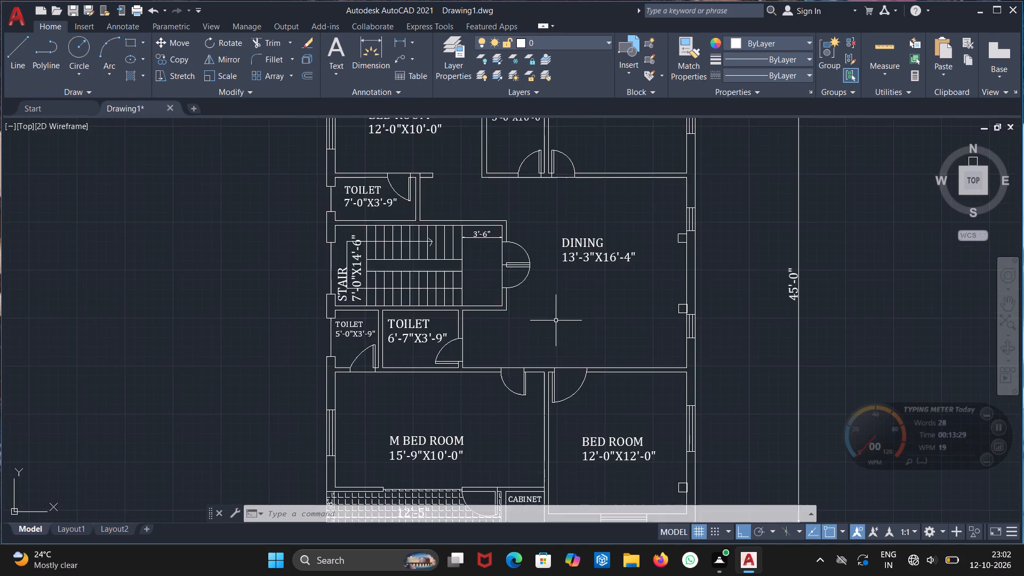
{"action": "scroll", "coordinate": [556, 321], "scroll_direction": "up", "scroll_amount": 1}
{"action": "middle_click_drag", "start_coordinate": [542, 330], "coordinate": [579, 322]}
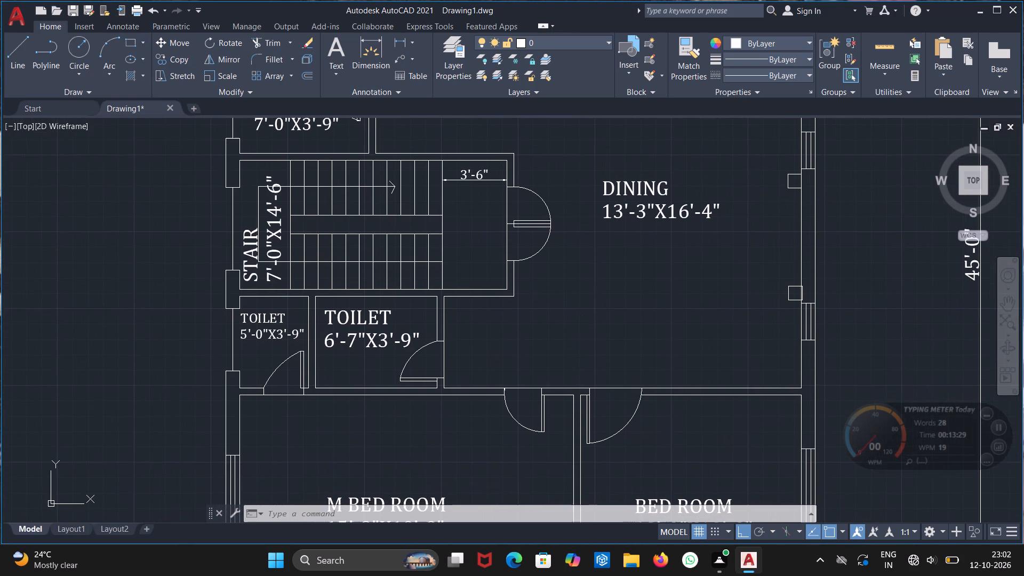
{"action": "left_click", "coordinate": [758, 270]}
{"action": "left_click", "coordinate": [811, 321]}
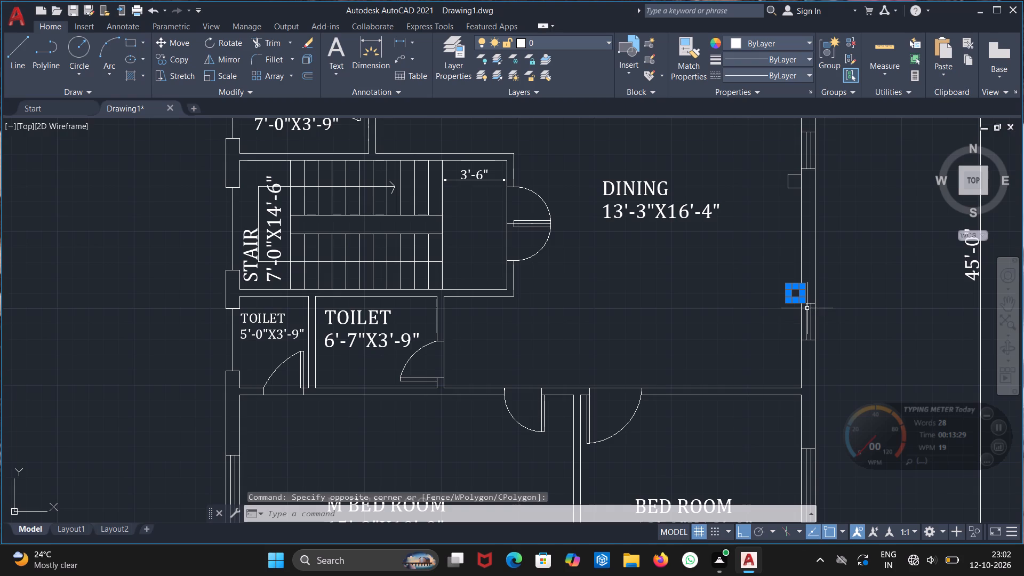
{"action": "type", "text": "CO"}
{"action": "left_click", "coordinate": [835, 338]}
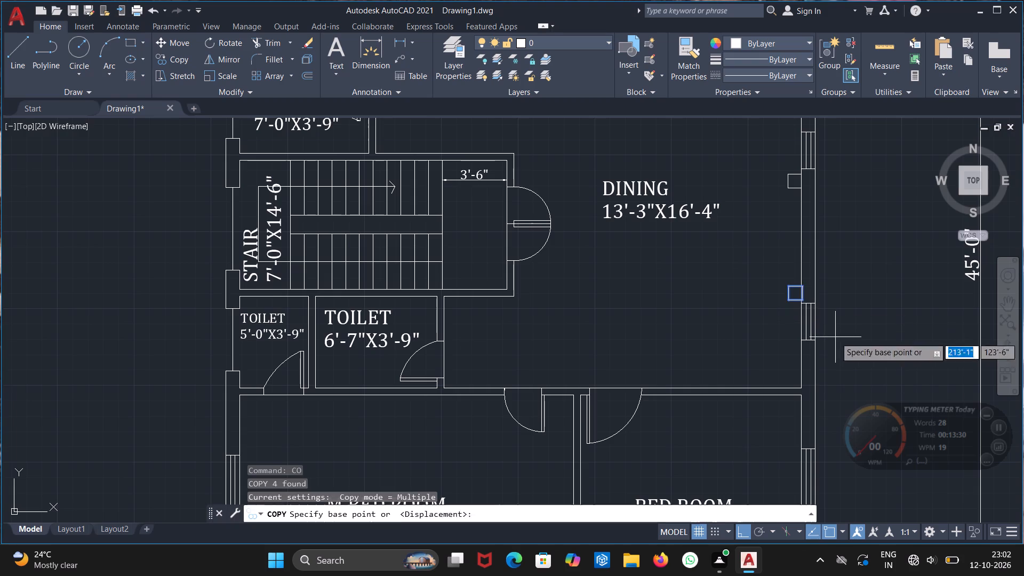
{"action": "left_click", "coordinate": [790, 300]}
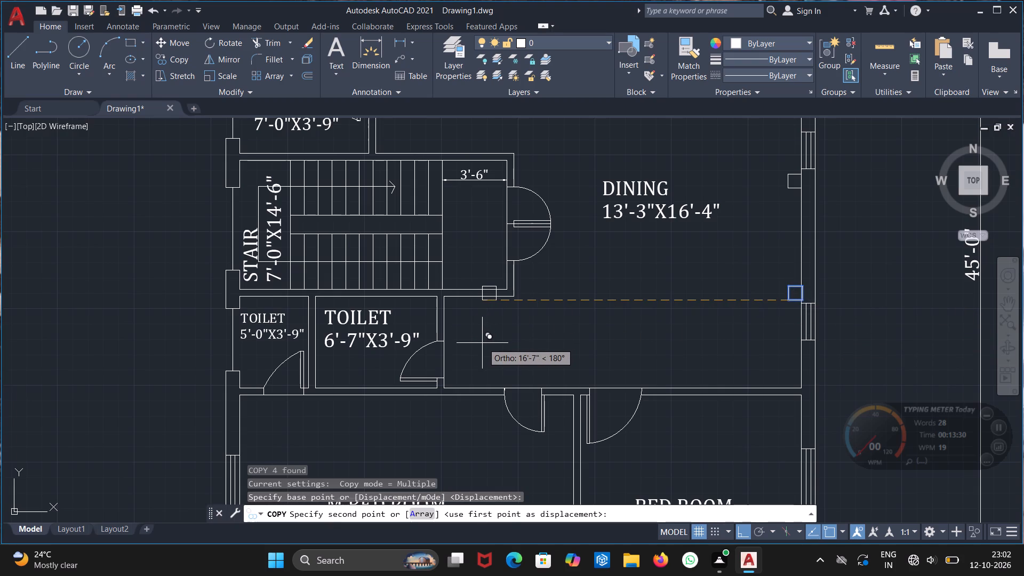
{"action": "left_click", "coordinate": [478, 342]}
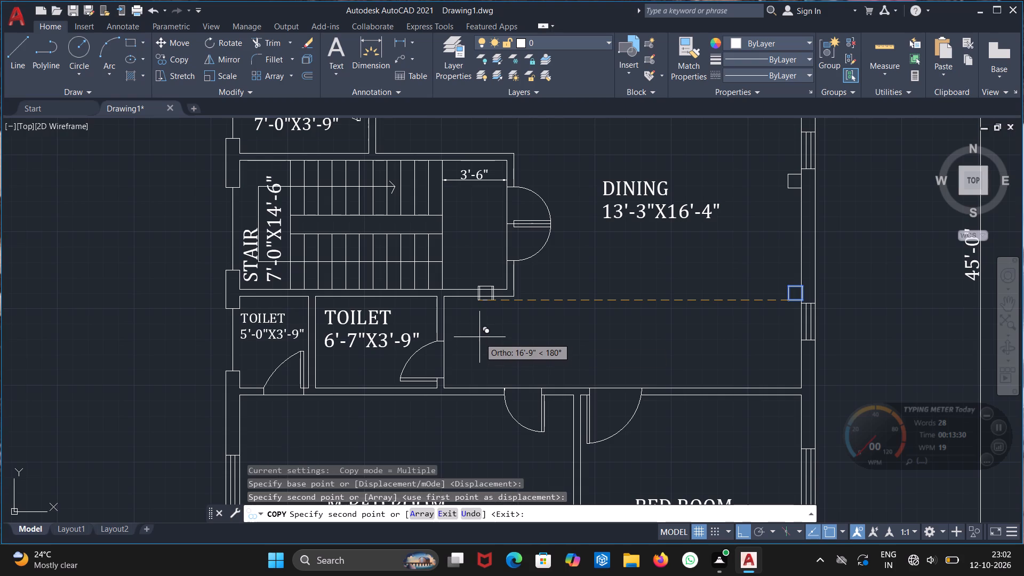
{"action": "key", "text": "Escape"}
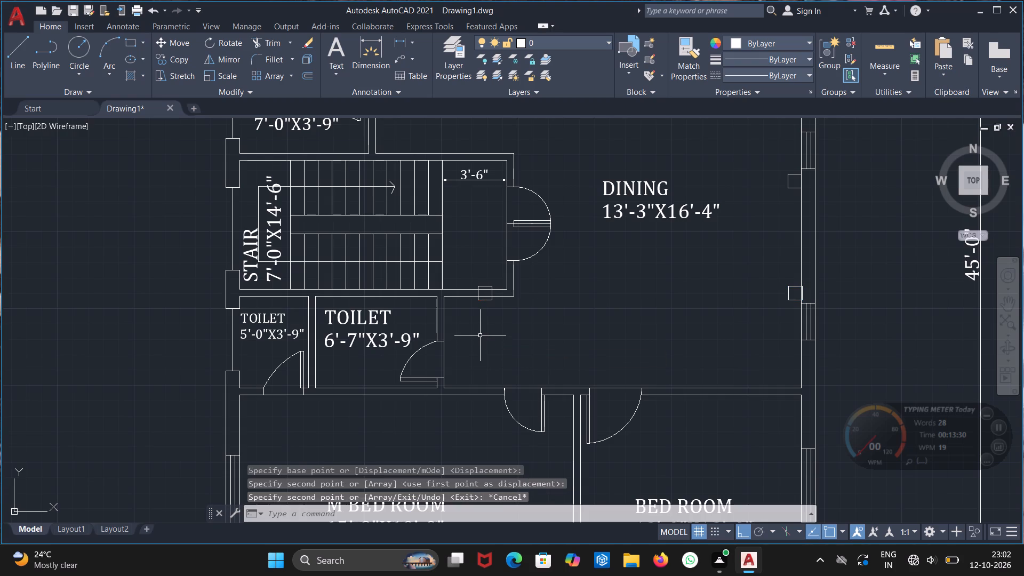
Move the copied square slightly down until its top edge lines up with the upper line of the stair's south wall.
{"action": "scroll", "coordinate": [486, 319], "scroll_direction": "up", "scroll_amount": 3}
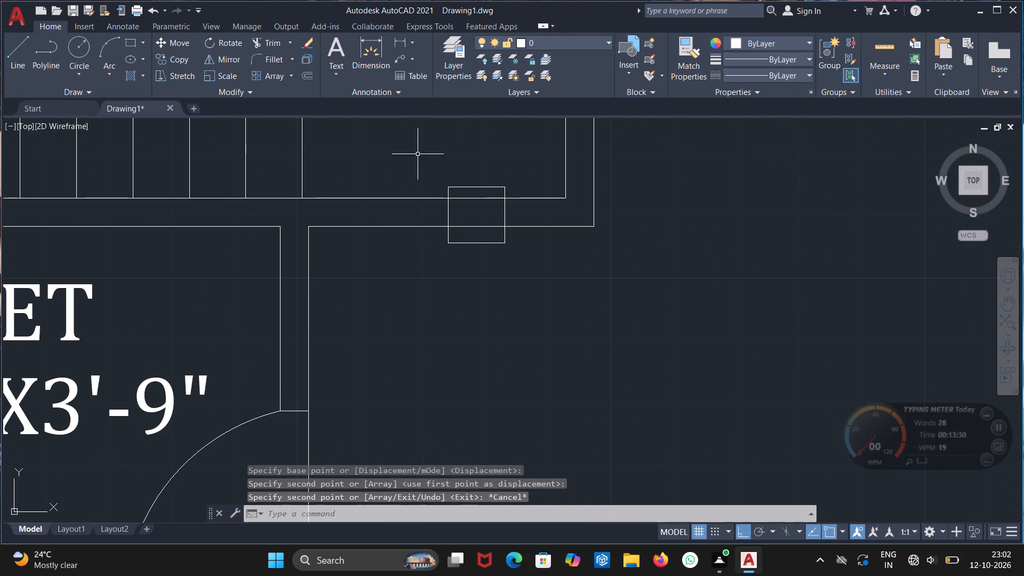
{"action": "left_click_drag", "start_coordinate": [419, 162], "coordinate": [427, 171]}
{"action": "left_click", "coordinate": [547, 304]}
{"action": "key", "text": "m"}
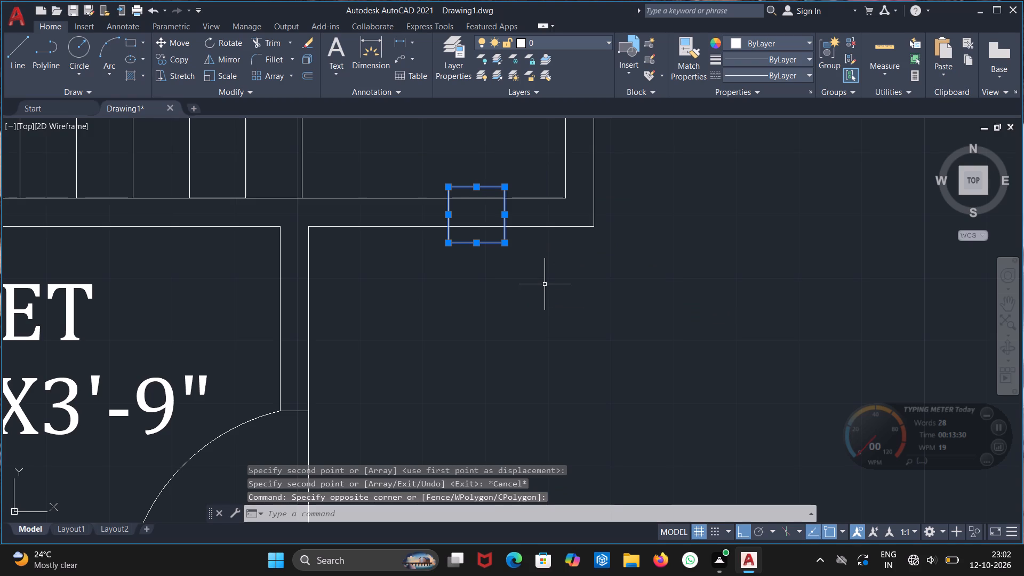
{"action": "key", "text": "o"}
{"action": "left_click", "coordinate": [577, 321]}
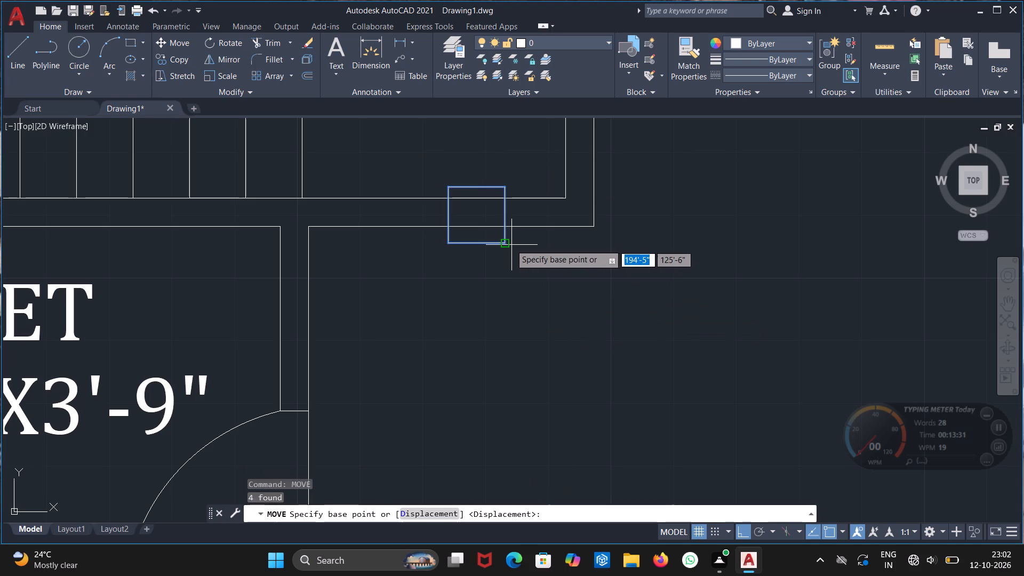
{"action": "left_click", "coordinate": [506, 242]}
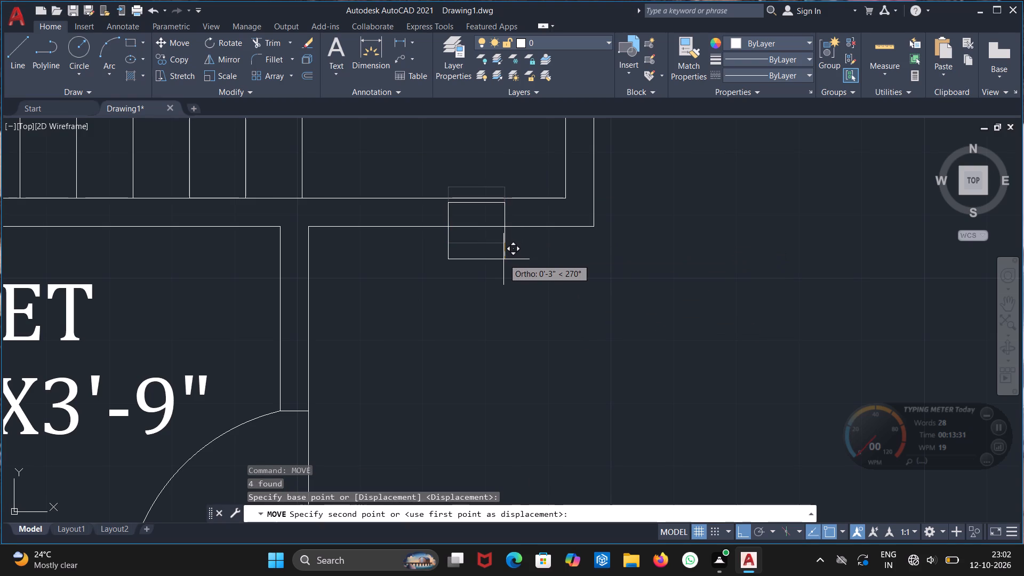
{"action": "left_click", "coordinate": [503, 255]}
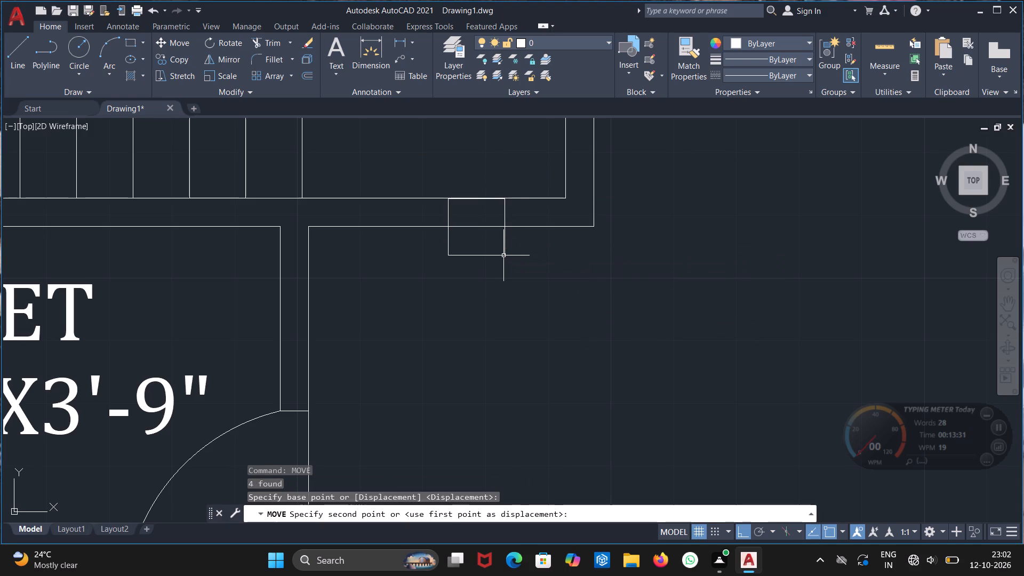
{"action": "key", "text": "Escape"}
Trim the wall's lower line where it crosses the inside of that square.
{"action": "type", "text": "TR"}
{"action": "key", "text": "Return"}
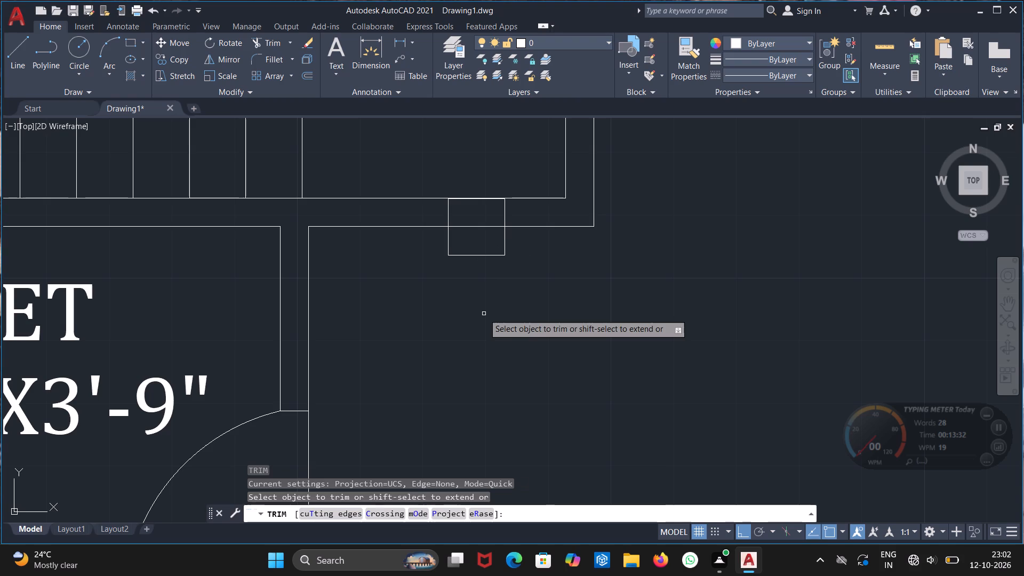
{"action": "left_click", "coordinate": [483, 226]}
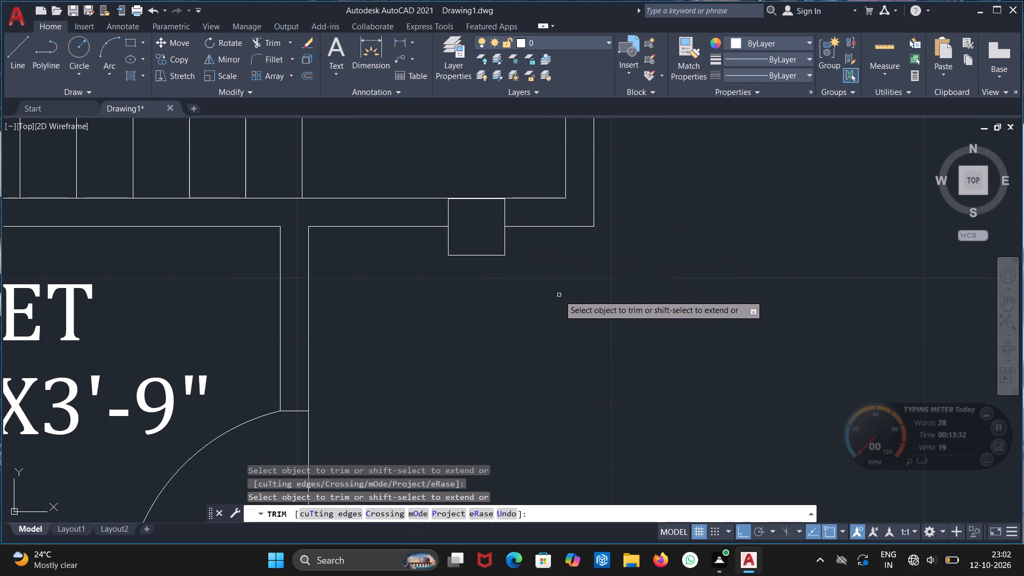
{"action": "key", "text": "Escape"}
{"action": "scroll", "coordinate": [559, 296], "scroll_direction": "down", "scroll_amount": 2}
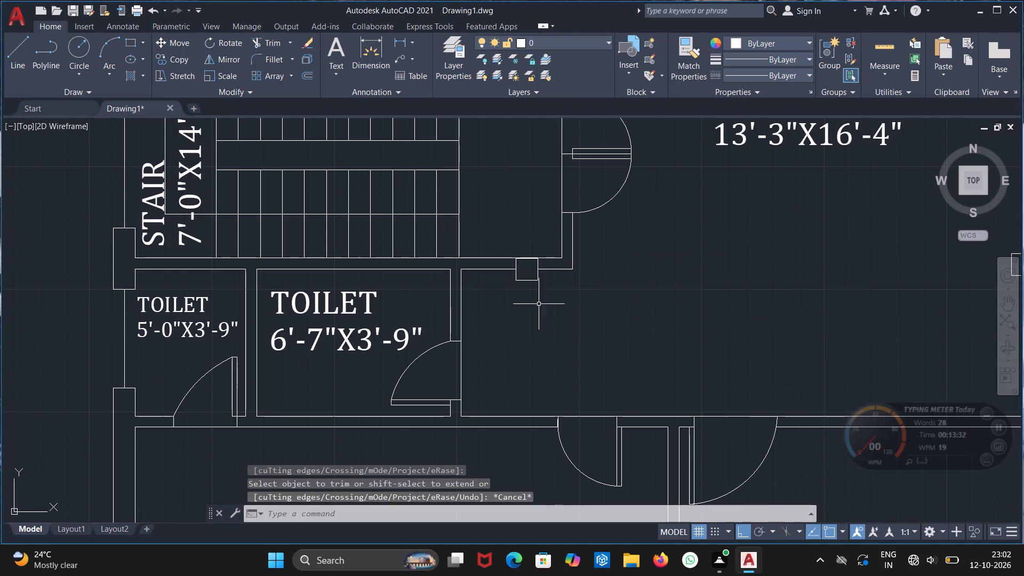
Copy the square below the stair landing about 7'-9" straight up, onto the stair's north wall, and finish copying.
{"action": "middle_click_drag", "start_coordinate": [529, 308], "coordinate": [527, 417]}
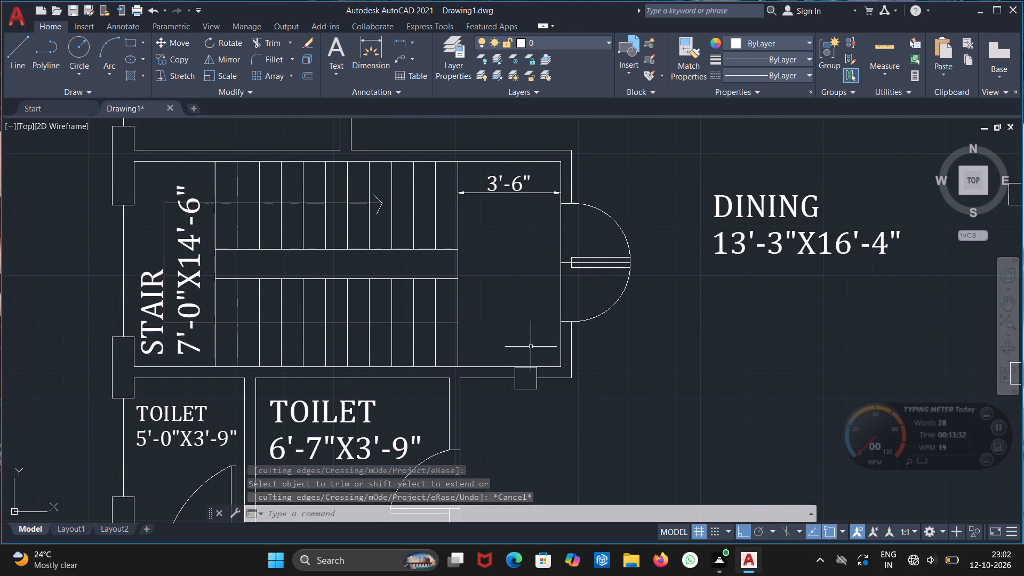
{"action": "left_click_drag", "start_coordinate": [498, 351], "coordinate": [509, 361]}
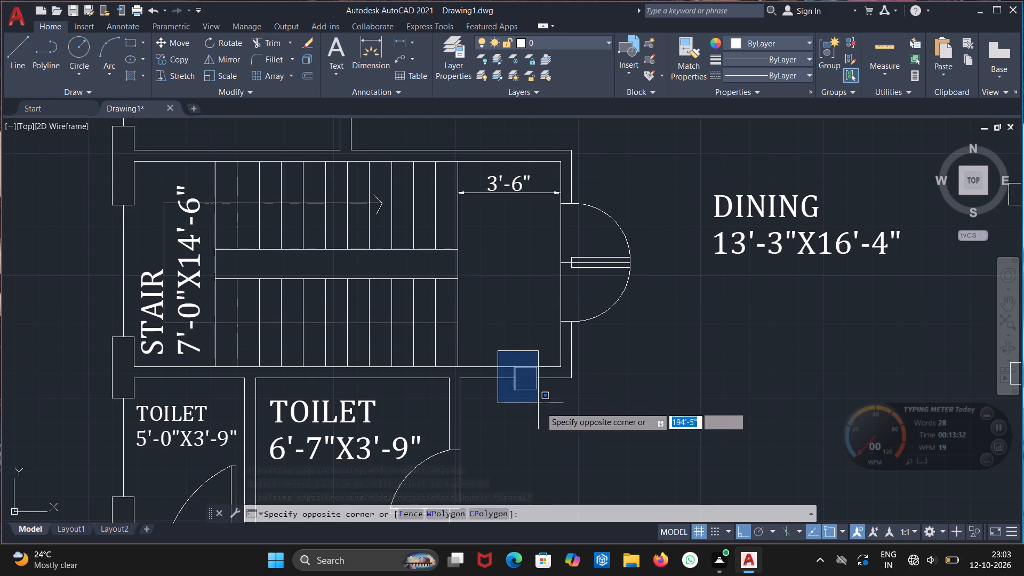
{"action": "left_click", "coordinate": [545, 411]}
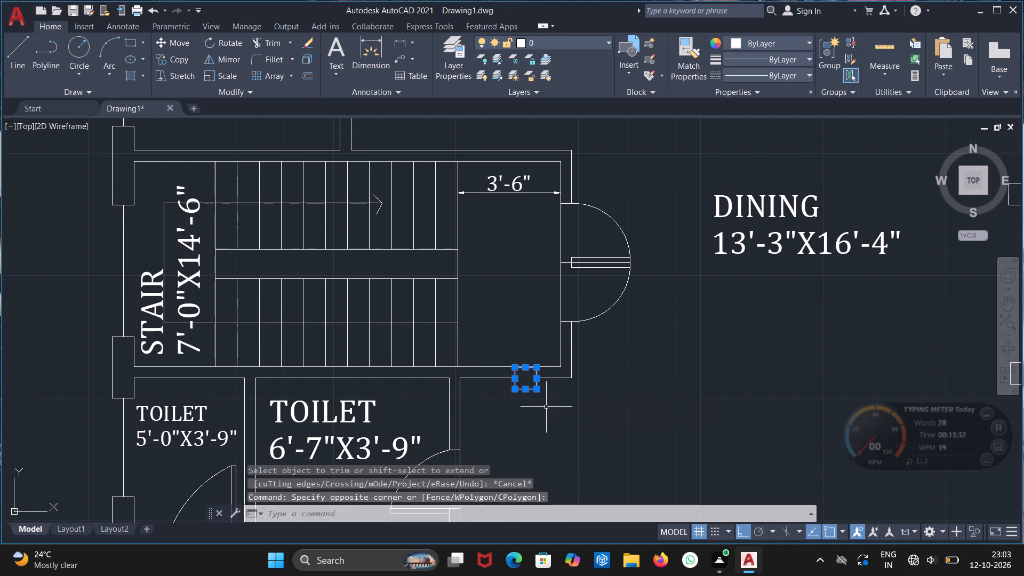
{"action": "type", "text": "CO"}
{"action": "left_click", "coordinate": [611, 435]}
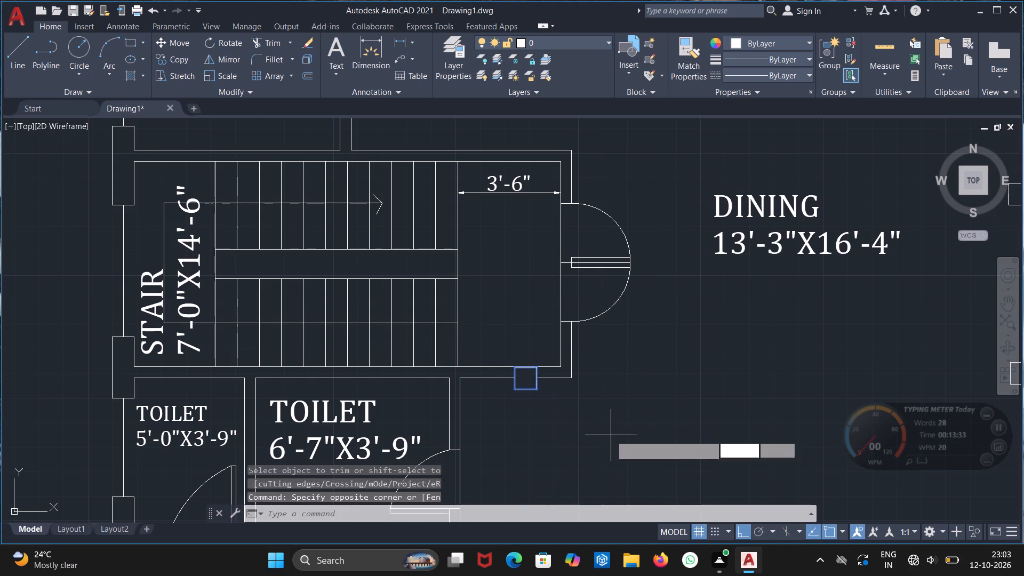
{"action": "left_click", "coordinate": [537, 367]}
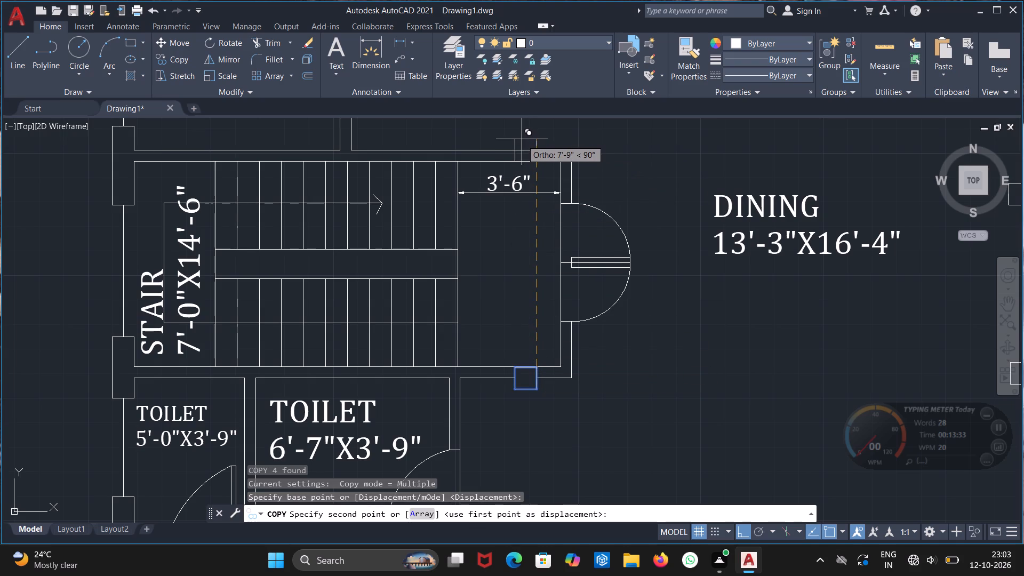
{"action": "scroll", "coordinate": [522, 139], "scroll_direction": "up", "scroll_amount": 2}
{"action": "left_click", "coordinate": [522, 139]}
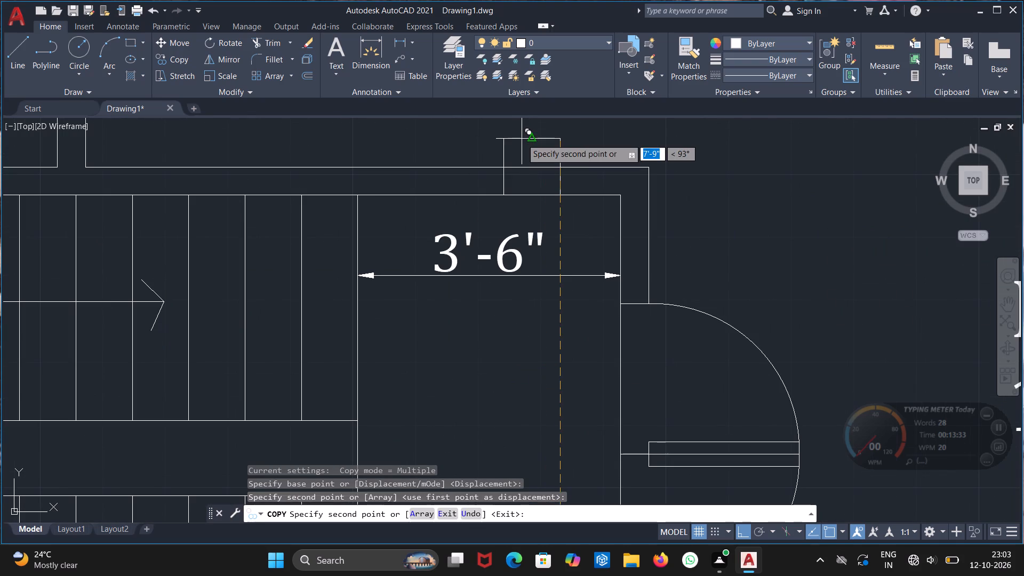
{"action": "key", "text": "Escape"}
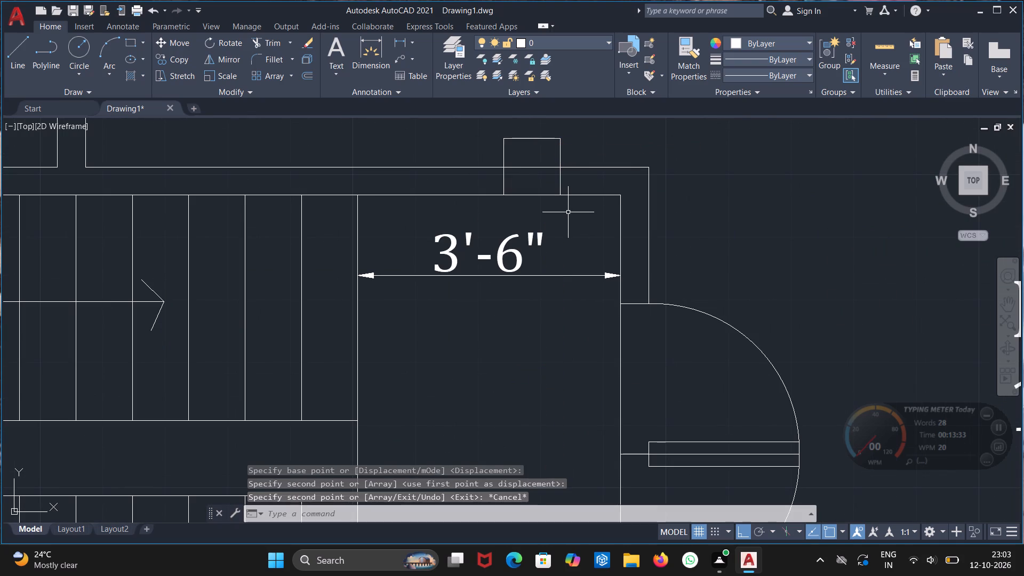
{"action": "key", "text": "Escape"}
Trim the upper line of the stair's north wall where it crosses the inside of the copied square.
{"action": "type", "text": "TR"}
{"action": "key", "text": "Return"}
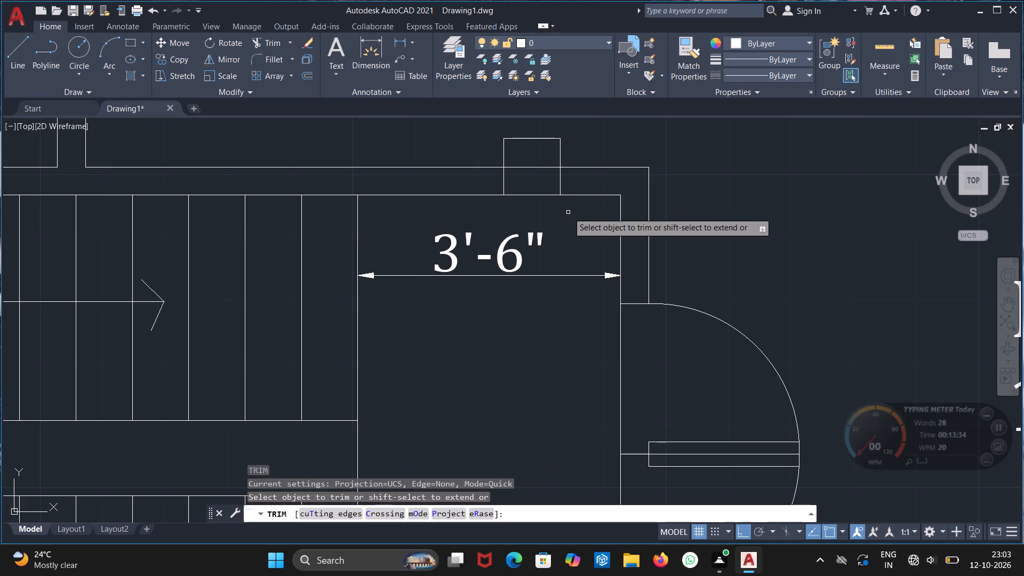
{"action": "left_click", "coordinate": [532, 166]}
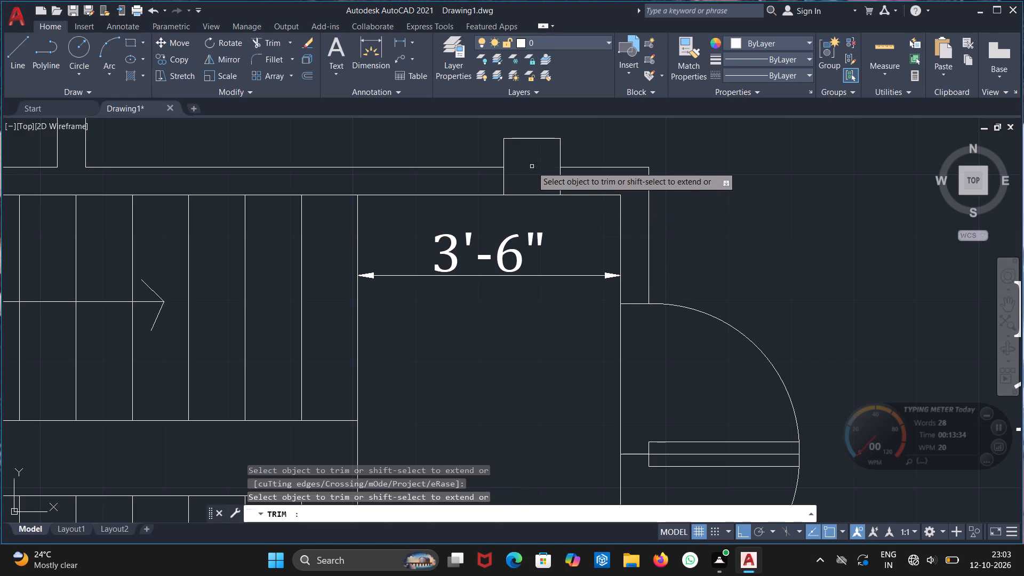
{"action": "scroll", "coordinate": [544, 297], "scroll_direction": "down", "scroll_amount": 2}
{"action": "scroll", "coordinate": [526, 356], "scroll_direction": "down", "scroll_amount": 1}
{"action": "middle_click_drag", "start_coordinate": [526, 369], "coordinate": [535, 308]}
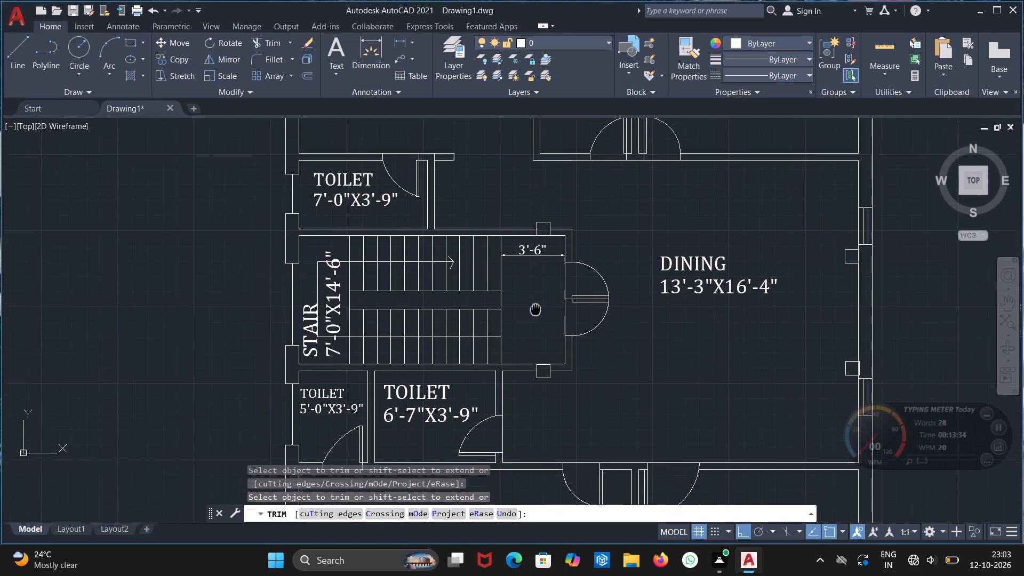
{"action": "middle_click_drag", "start_coordinate": [535, 308], "coordinate": [535, 302]}
{"action": "key", "text": "Escape"}
Copy the square on the stair's south wall about 14'-9" straight down, into the M BED ROOM just above the balcony door.
{"action": "scroll", "coordinate": [569, 426], "scroll_direction": "down", "scroll_amount": 1}
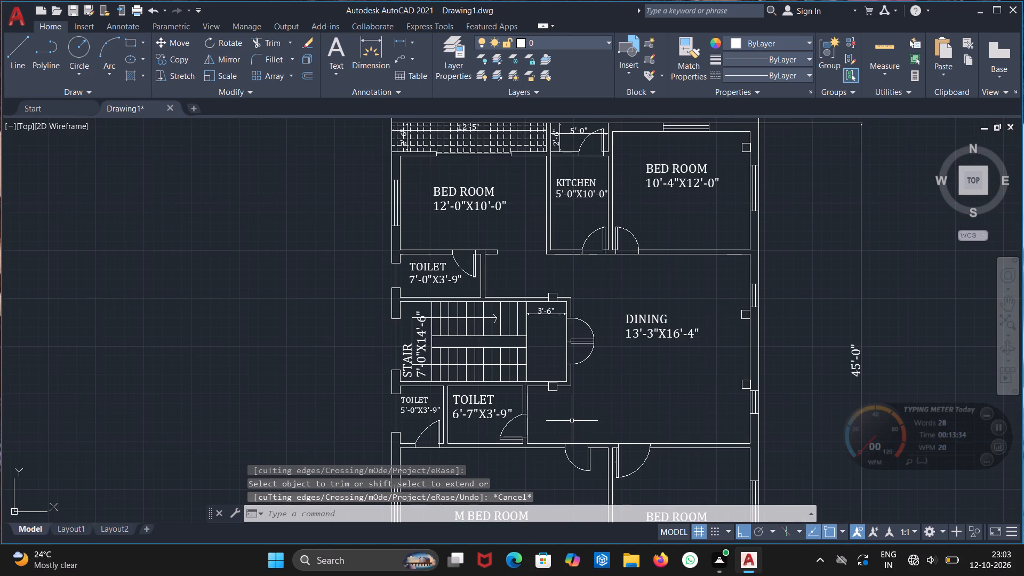
{"action": "middle_click_drag", "start_coordinate": [572, 420], "coordinate": [600, 308]}
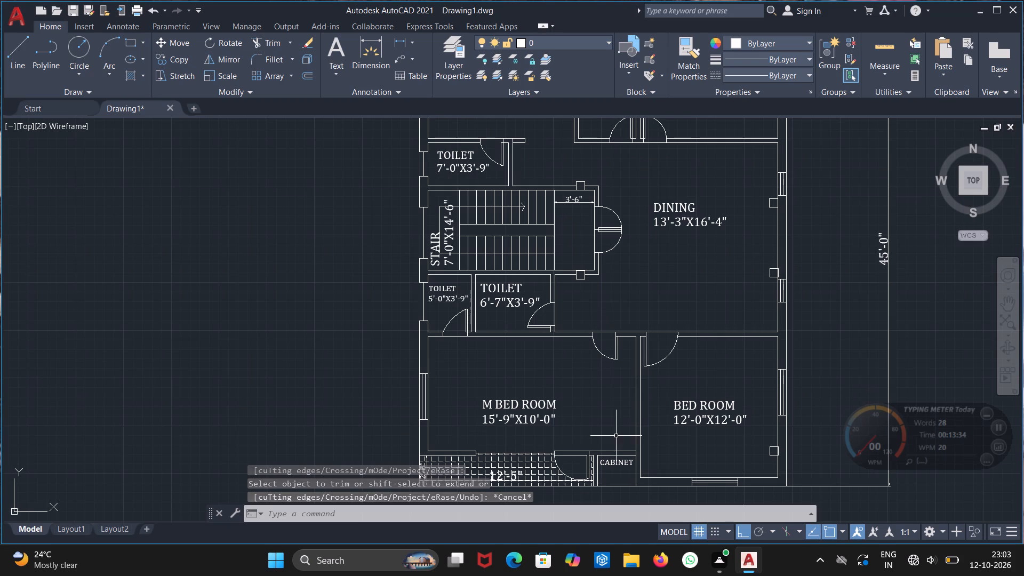
{"action": "middle_click_drag", "start_coordinate": [615, 427], "coordinate": [603, 354]}
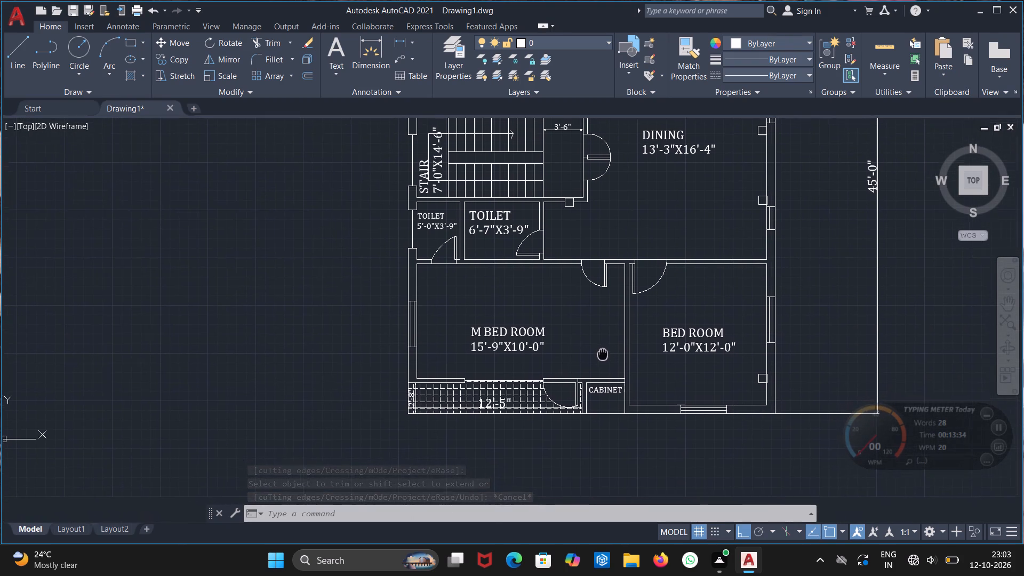
{"action": "middle_click_drag", "start_coordinate": [603, 354], "coordinate": [595, 348]}
{"action": "left_click_drag", "start_coordinate": [546, 181], "coordinate": [551, 185]}
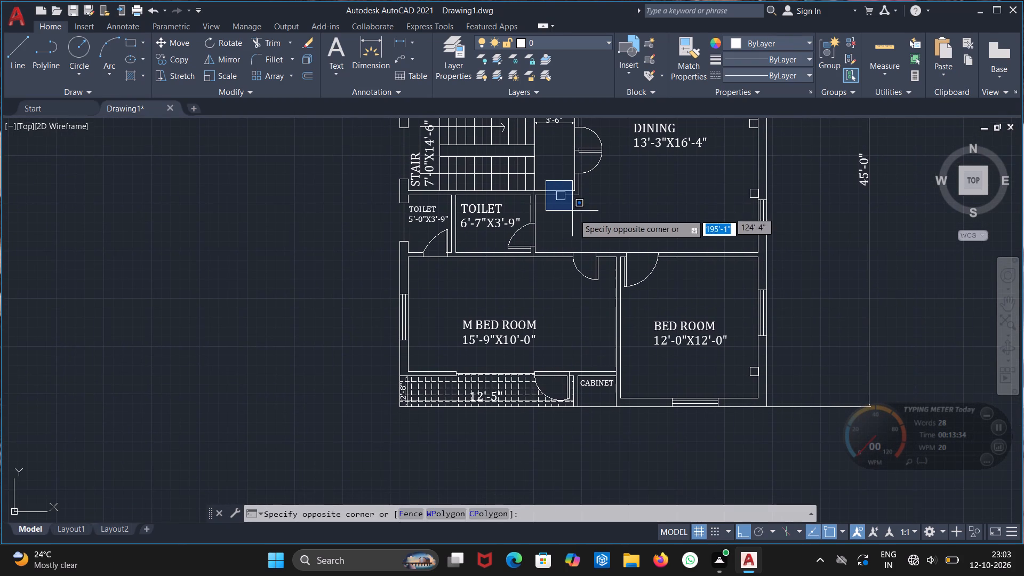
{"action": "left_click", "coordinate": [574, 215]}
{"action": "type", "text": "CO"}
{"action": "left_click", "coordinate": [606, 239]}
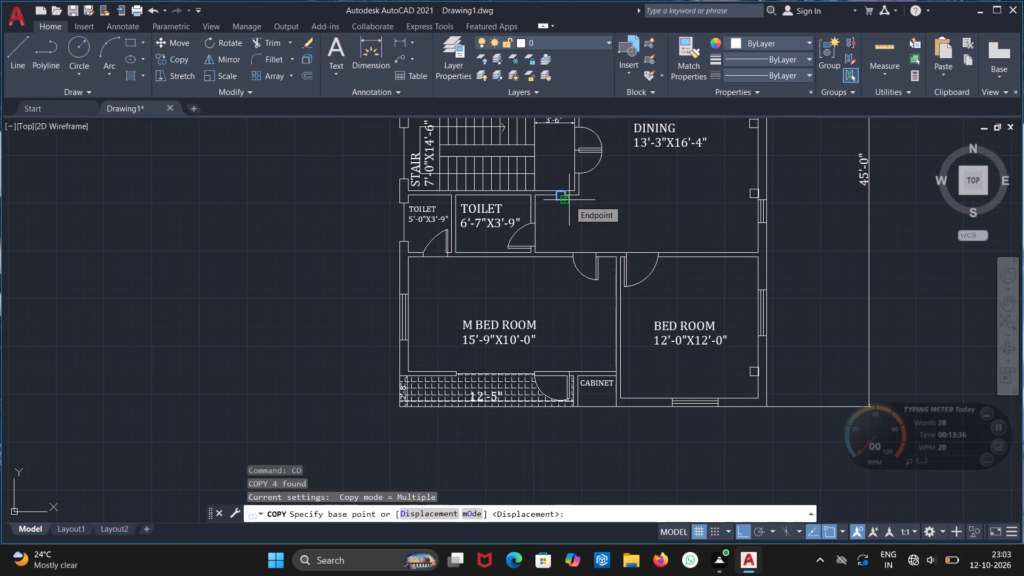
{"action": "left_click", "coordinate": [569, 200]}
{"action": "scroll", "coordinate": [582, 379], "scroll_direction": "up", "scroll_amount": 3}
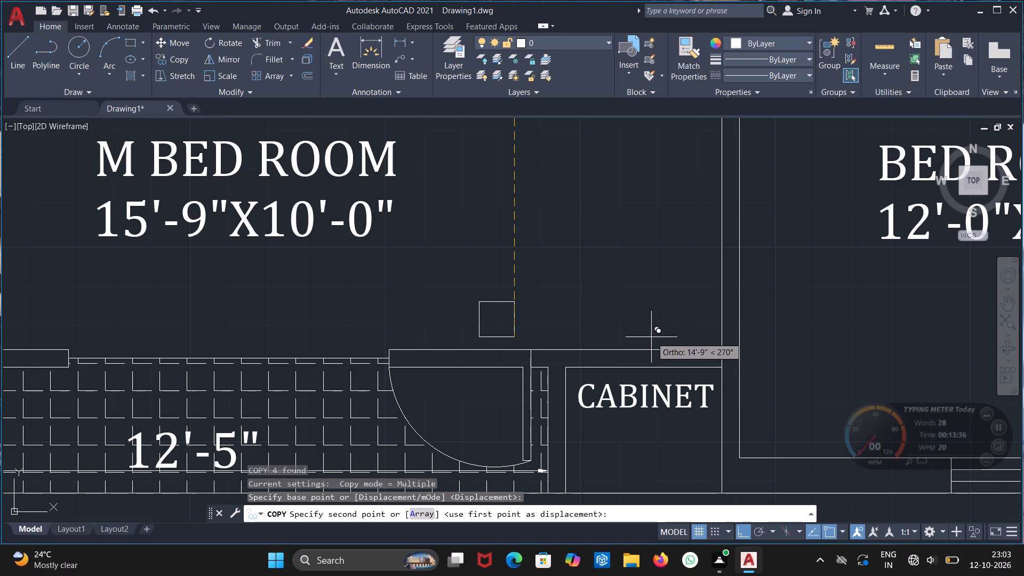
{"action": "left_click", "coordinate": [651, 337]}
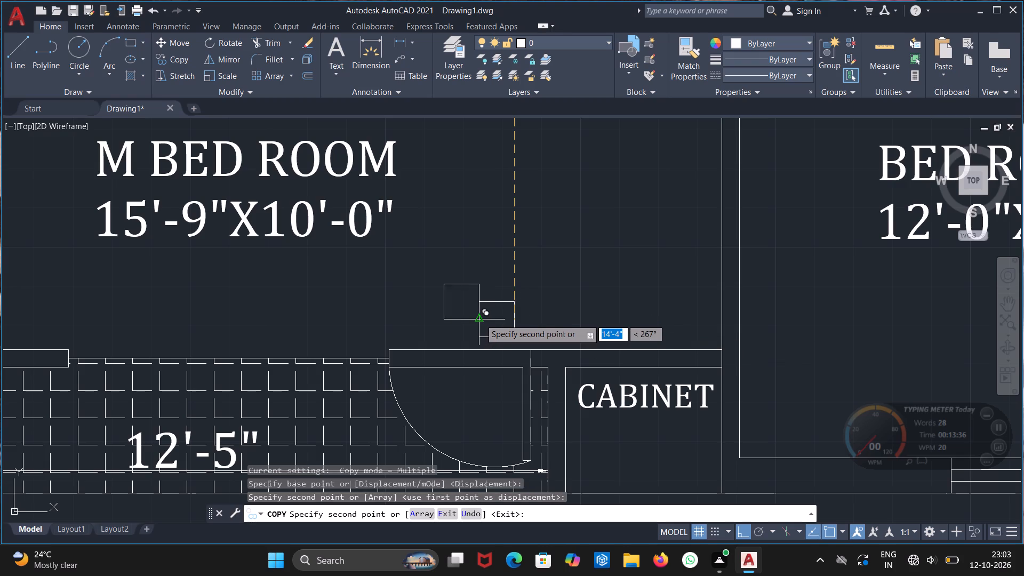
{"action": "key", "text": "Escape"}
Move the copied square down and east onto the wall junction at the CABINET's northwest corner.
{"action": "left_click_drag", "start_coordinate": [462, 293], "coordinate": [469, 303]}
{"action": "left_click", "coordinate": [560, 346]}
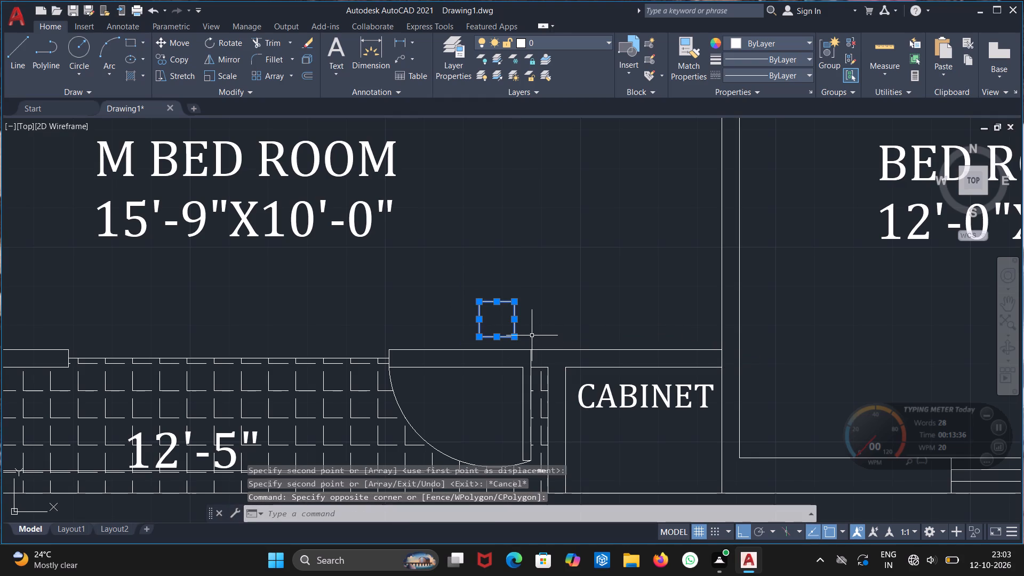
{"action": "key", "text": "m"}
{"action": "key", "text": "o"}
{"action": "left_click", "coordinate": [575, 375]}
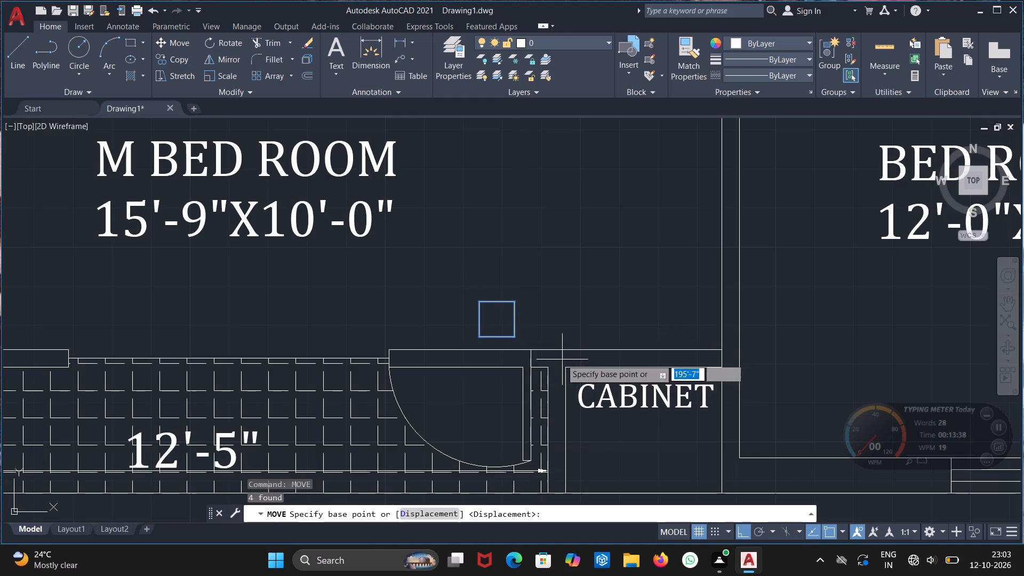
{"action": "left_click", "coordinate": [514, 337]}
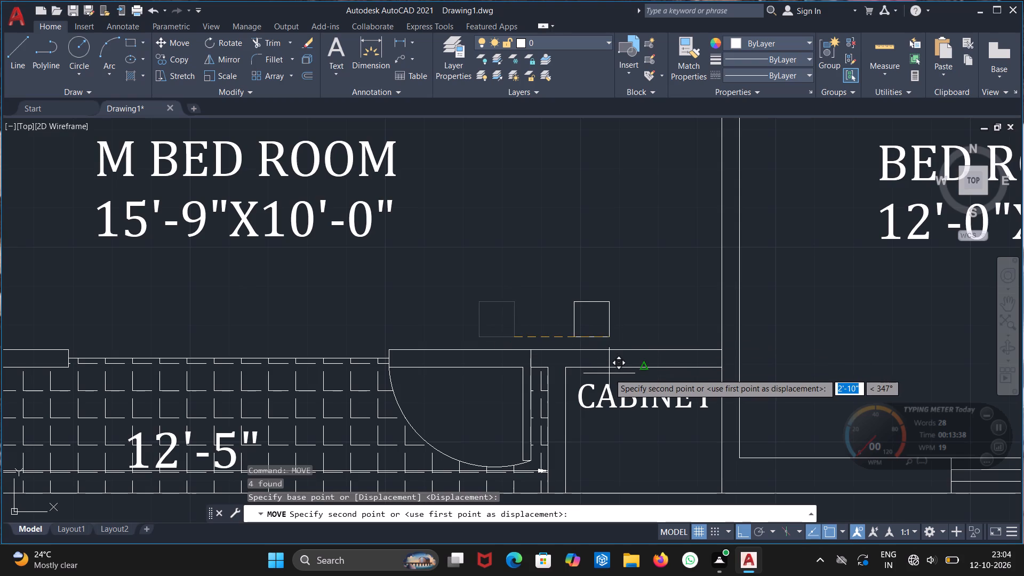
{"action": "left_click", "coordinate": [574, 374]}
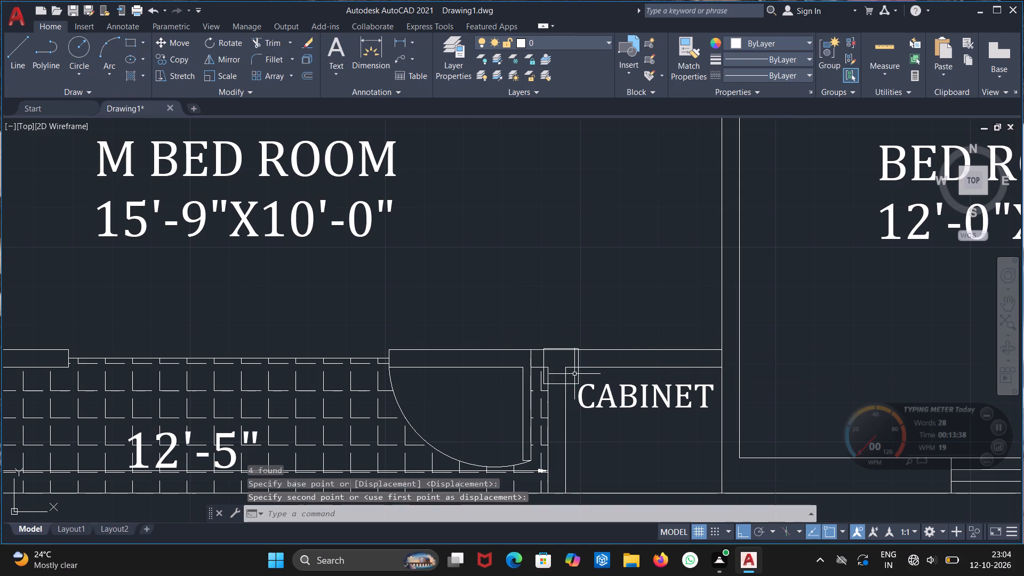
Move that square about 1" east so its west edge lines up with the west line of the cabinet's side wall.
{"action": "scroll", "coordinate": [548, 379], "scroll_direction": "up", "scroll_amount": 3}
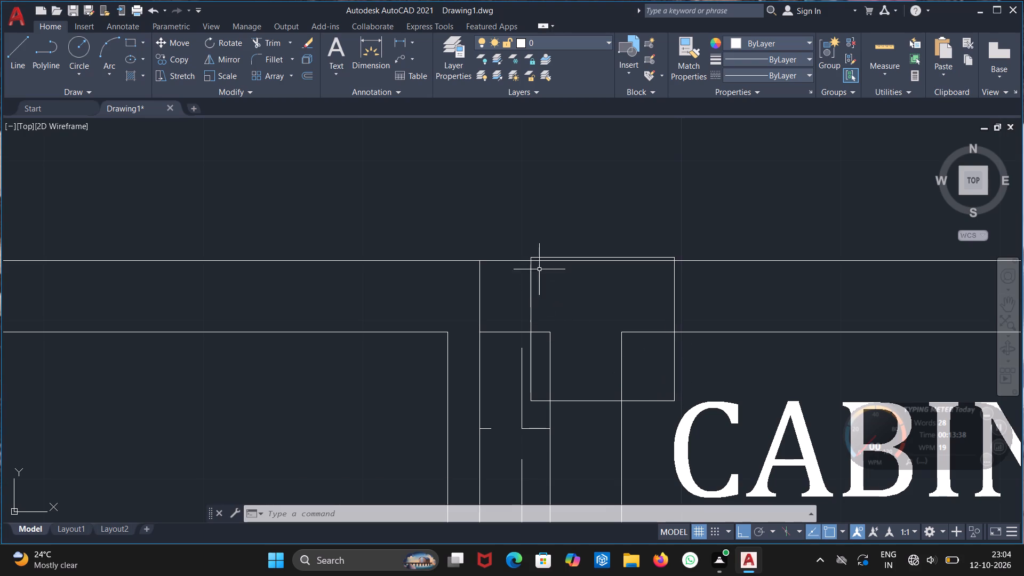
{"action": "left_click_drag", "start_coordinate": [518, 229], "coordinate": [518, 264]}
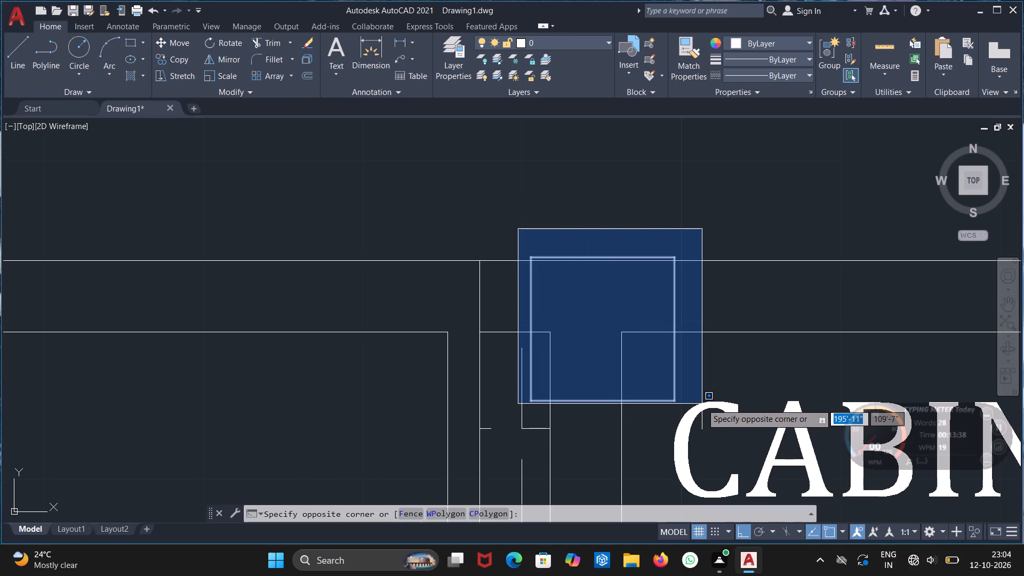
{"action": "left_click", "coordinate": [699, 401]}
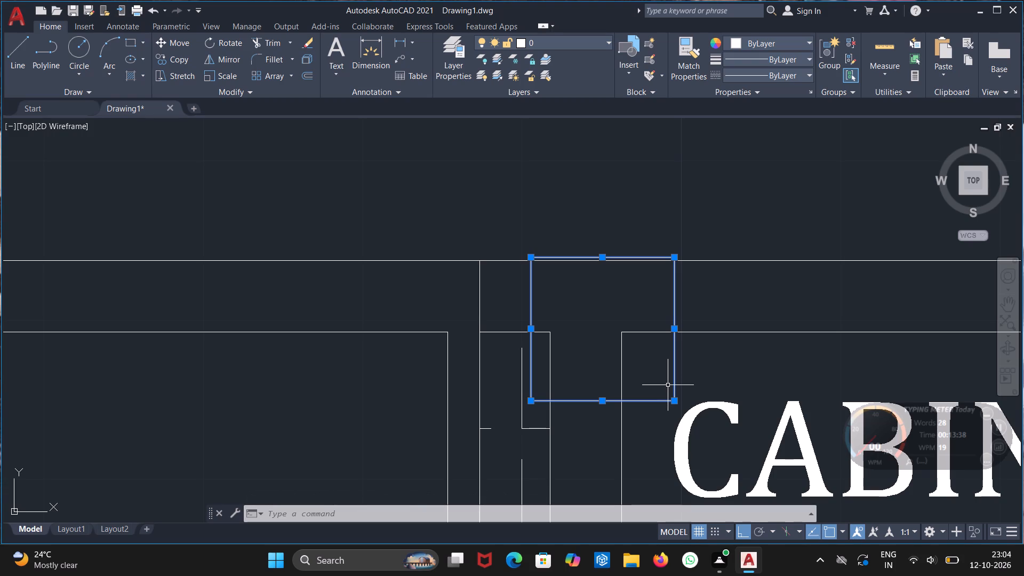
{"action": "type", "text": "MO"}
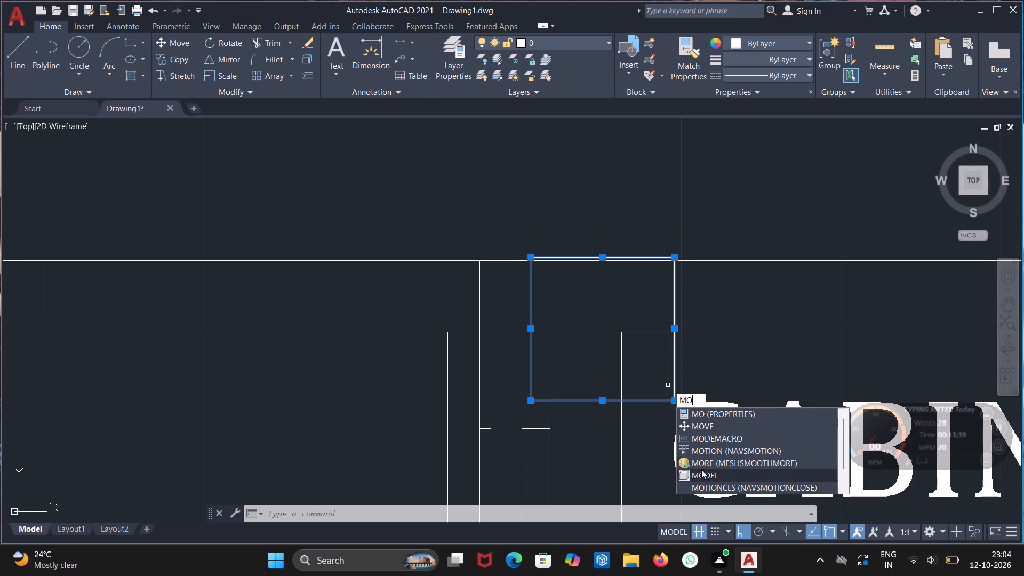
{"action": "left_click", "coordinate": [709, 423]}
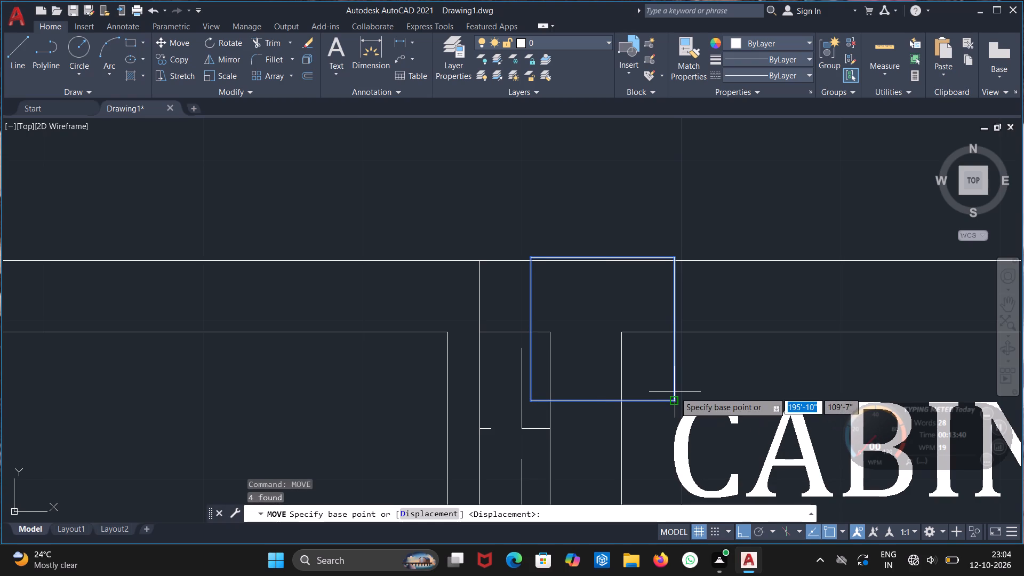
{"action": "left_click", "coordinate": [675, 391]}
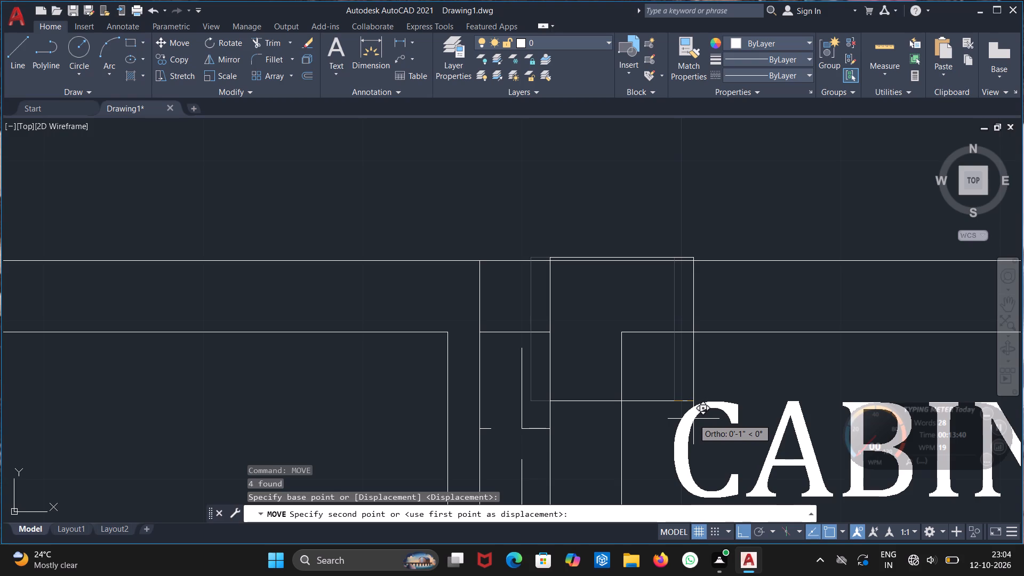
{"action": "left_click", "coordinate": [693, 419]}
{"action": "key", "text": "Escape"}
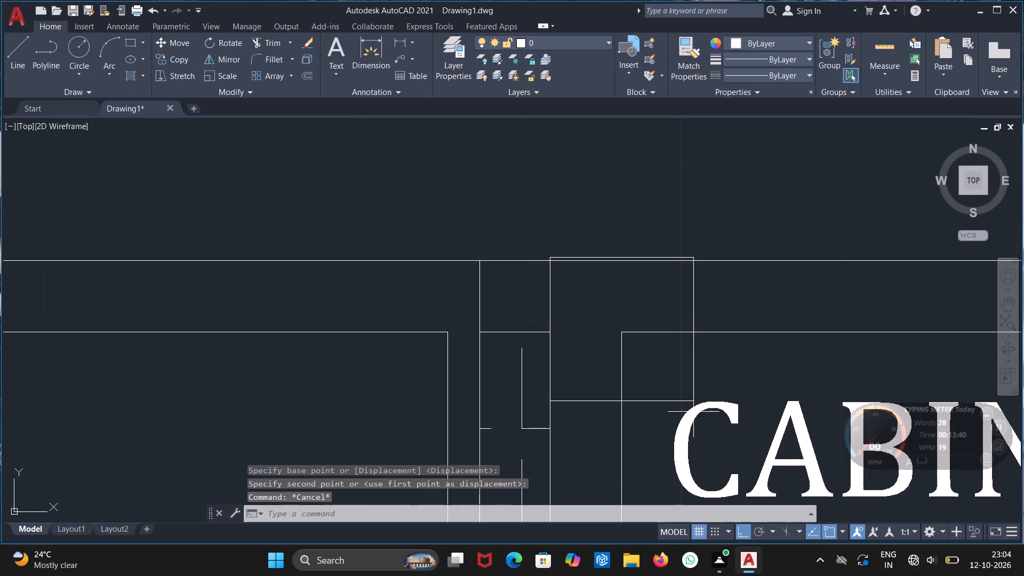
Trim the cabinet wall's vertical line and both horizontal wall lines where they run inside that square.
{"action": "key", "text": "t"}
{"action": "key", "text": "r"}
{"action": "key", "text": "Return"}
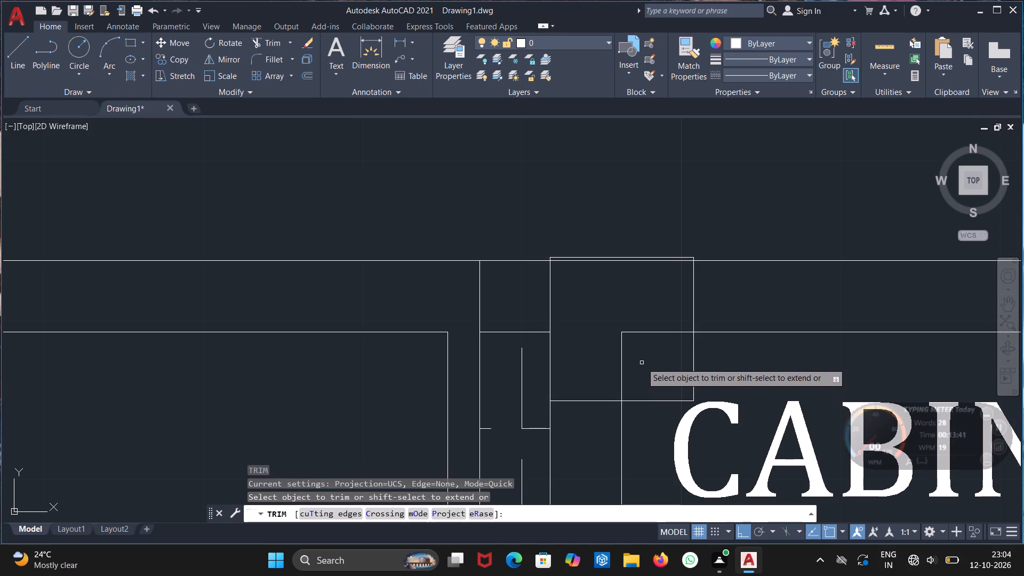
{"action": "left_click_drag", "start_coordinate": [642, 363], "coordinate": [599, 375]}
{"action": "left_click_drag", "start_coordinate": [645, 321], "coordinate": [651, 366]}
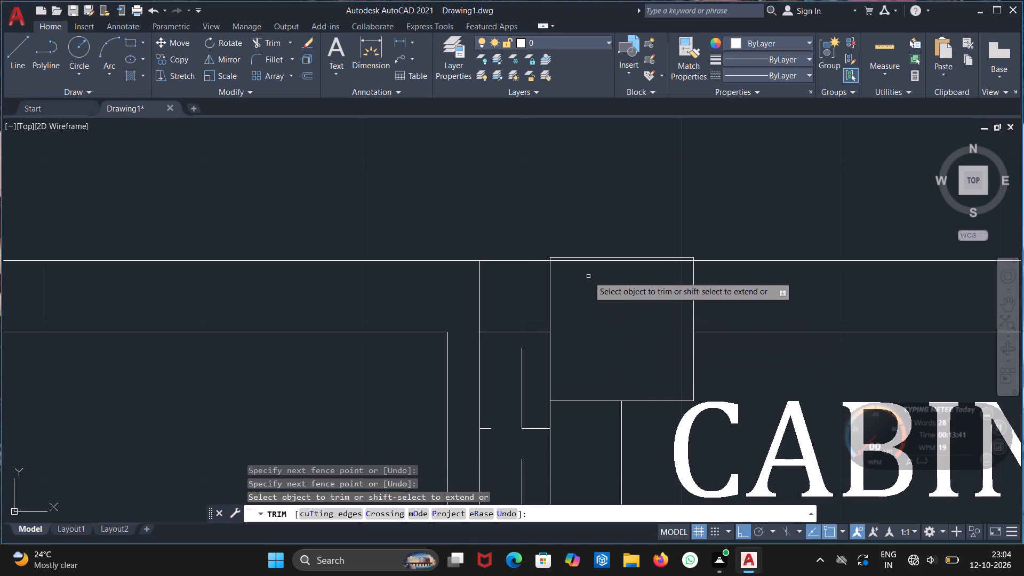
{"action": "left_click", "coordinate": [597, 261]}
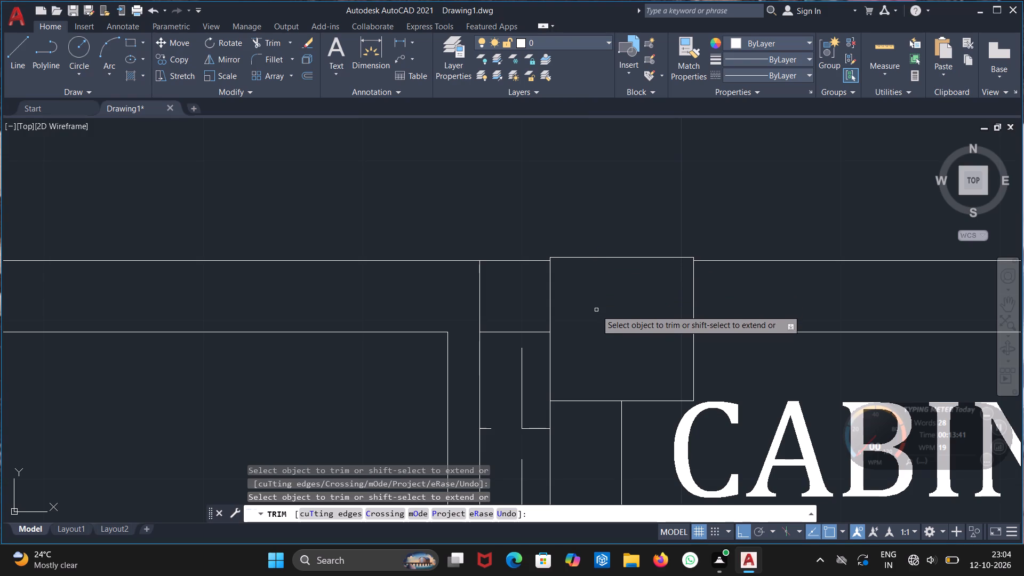
{"action": "key", "text": "Escape"}
{"action": "scroll", "coordinate": [597, 331], "scroll_direction": "down", "scroll_amount": 3}
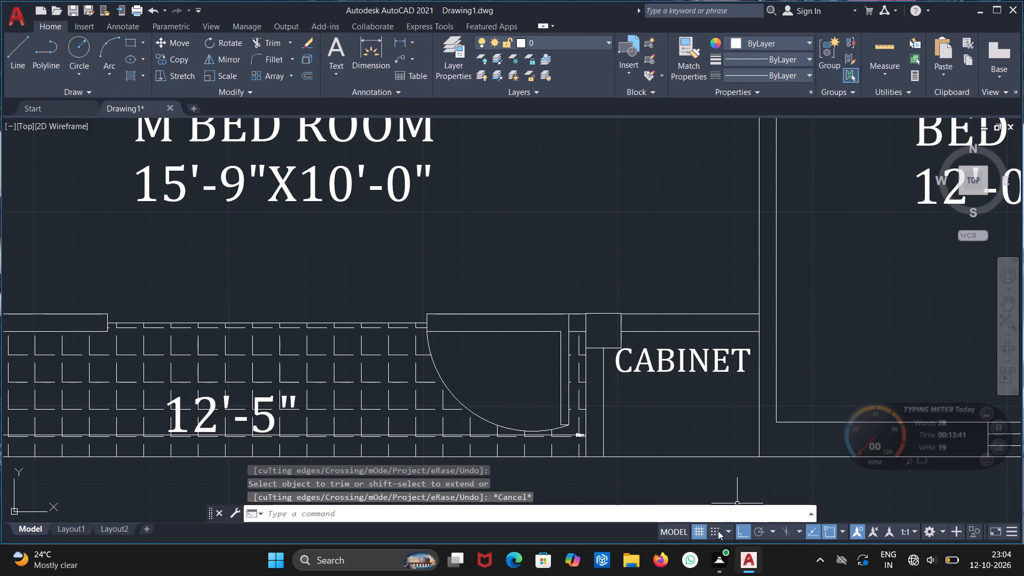
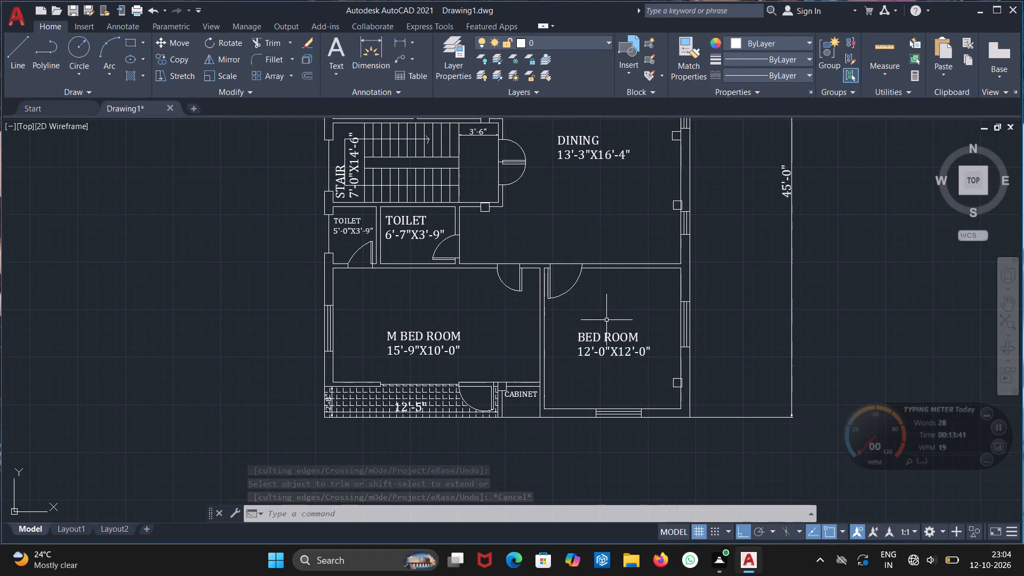
Delete the four spare column squares lying outside the floor plan, east of the 45'-0" dimension.
{"action": "middle_click_drag", "start_coordinate": [597, 318], "coordinate": [543, 420]}
{"action": "scroll", "coordinate": [535, 332], "scroll_direction": "down", "scroll_amount": 1}
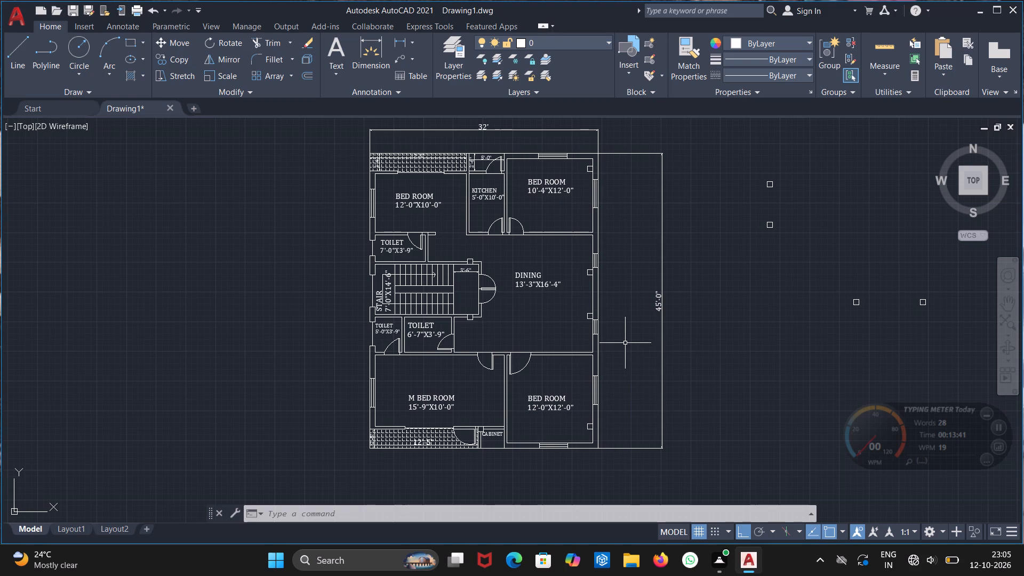
{"action": "scroll", "coordinate": [377, 318], "scroll_direction": "up", "scroll_amount": 1}
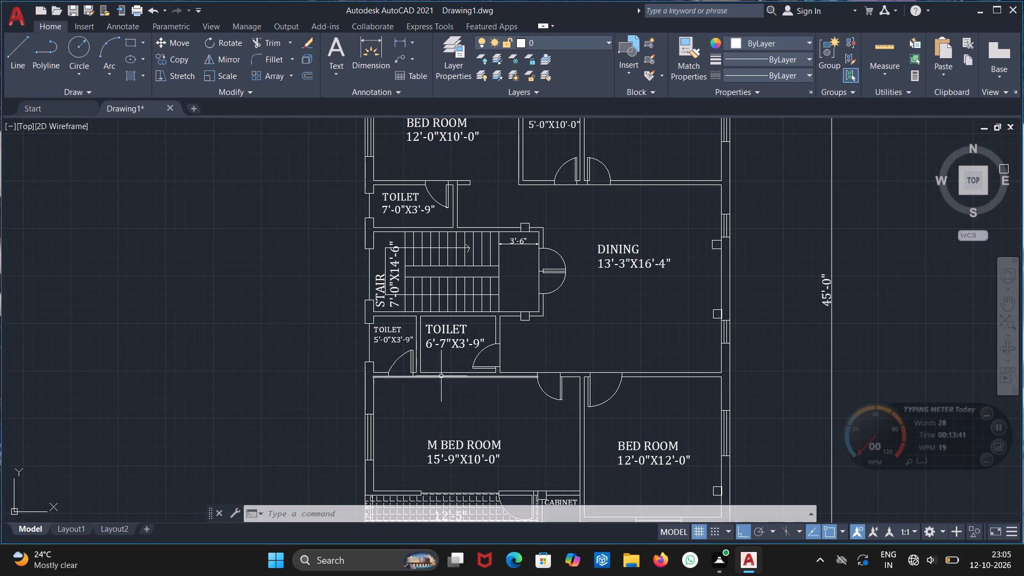
{"action": "scroll", "coordinate": [434, 371], "scroll_direction": "down", "scroll_amount": 1}
{"action": "middle_click_drag", "start_coordinate": [442, 393], "coordinate": [444, 373]}
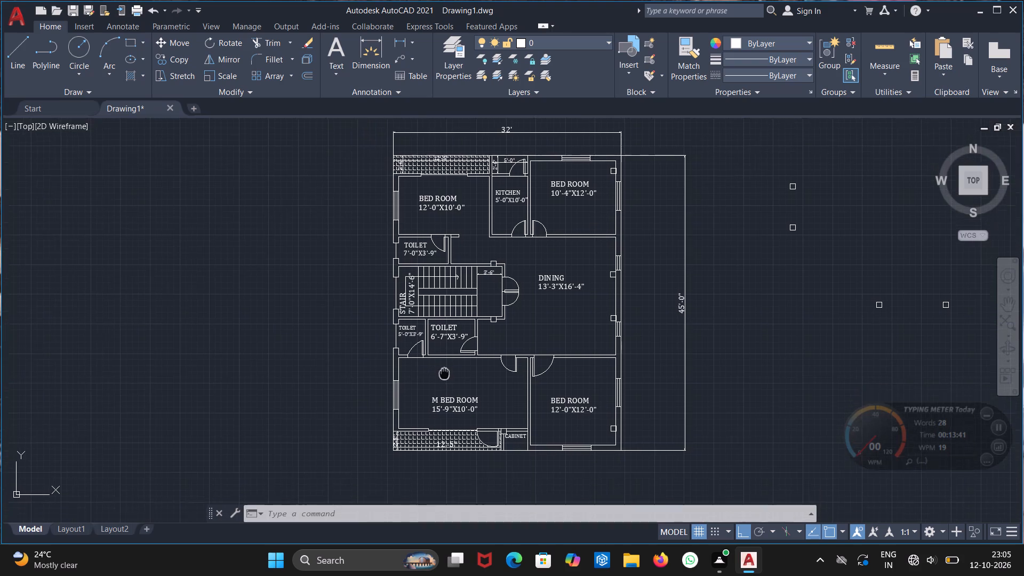
{"action": "middle_click_drag", "start_coordinate": [444, 373], "coordinate": [430, 330]}
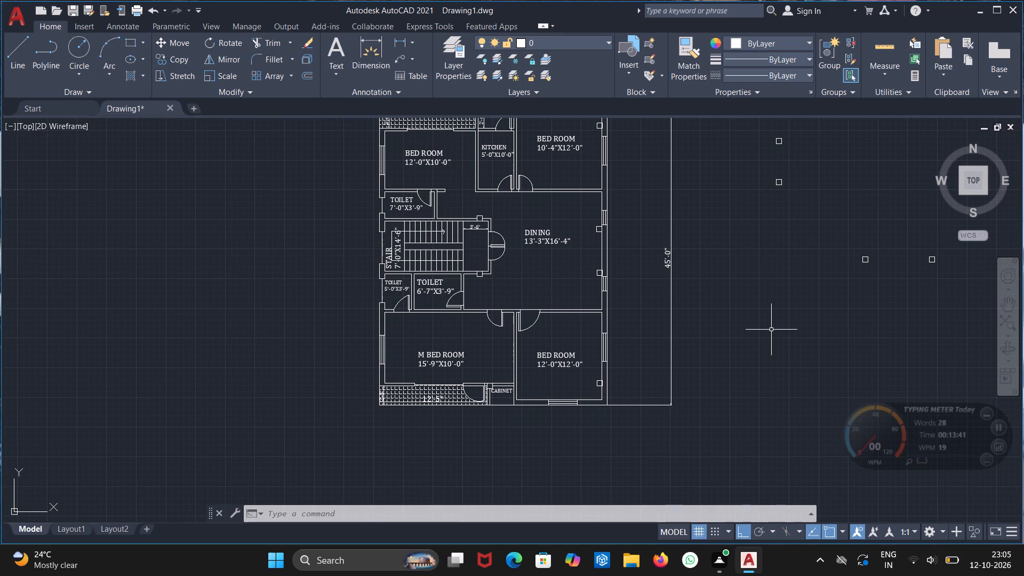
{"action": "middle_click_drag", "start_coordinate": [771, 330], "coordinate": [761, 382]}
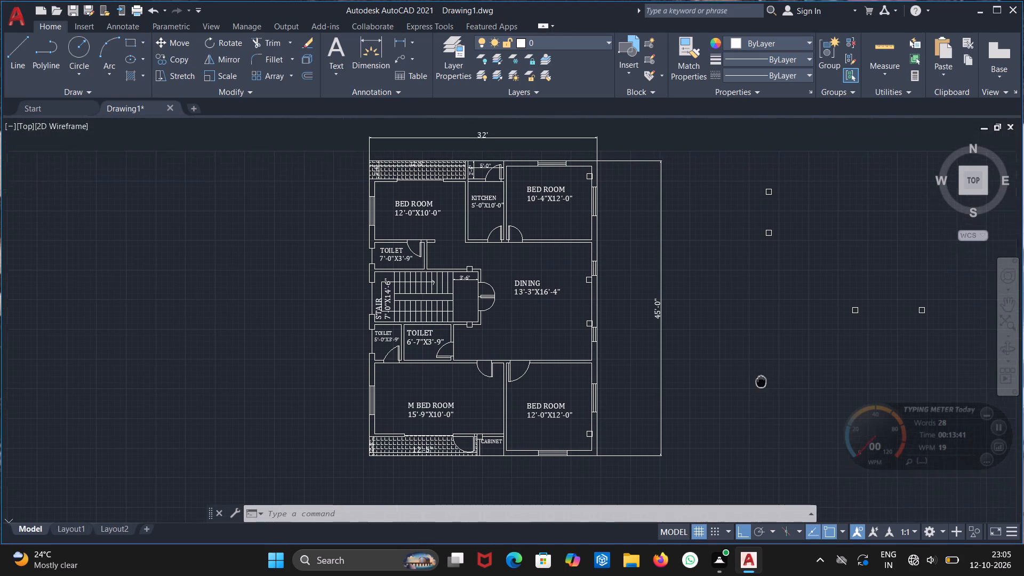
{"action": "middle_click_drag", "start_coordinate": [761, 382], "coordinate": [686, 367]}
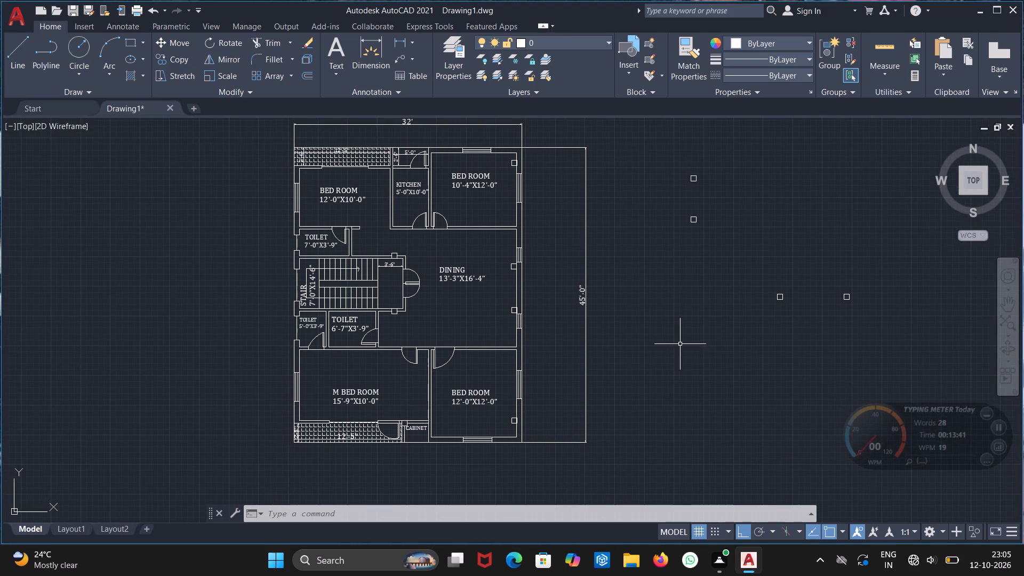
{"action": "left_click_drag", "start_coordinate": [661, 142], "coordinate": [662, 165]}
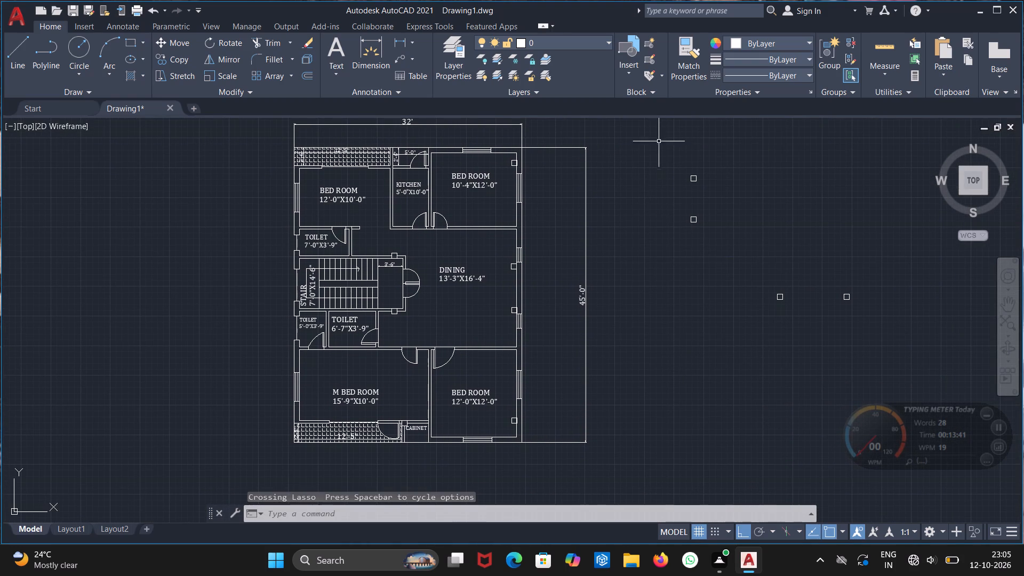
{"action": "left_click_drag", "start_coordinate": [659, 140], "coordinate": [674, 187]}
{"action": "left_click", "coordinate": [918, 362]}
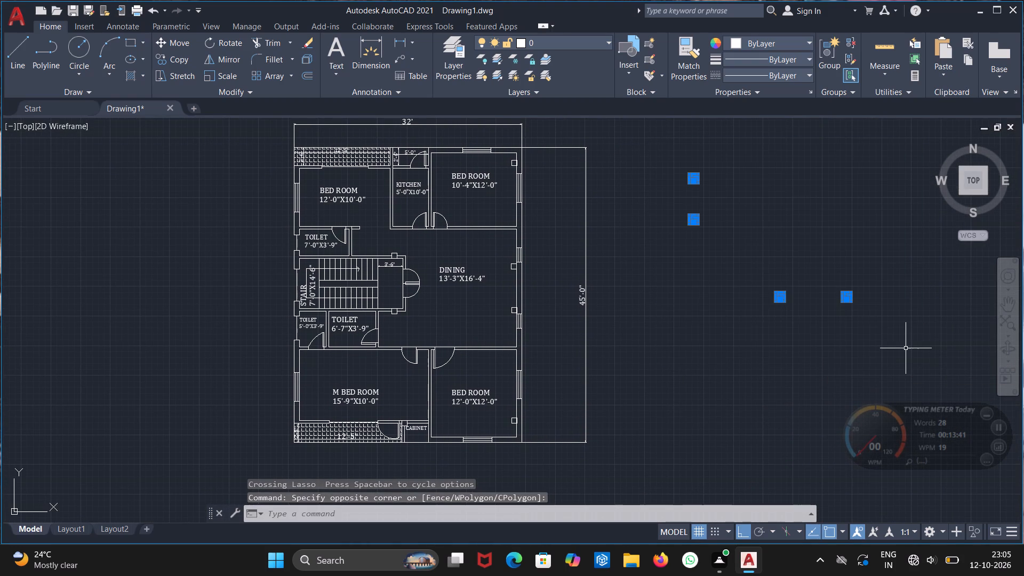
{"action": "key", "text": "Delete"}
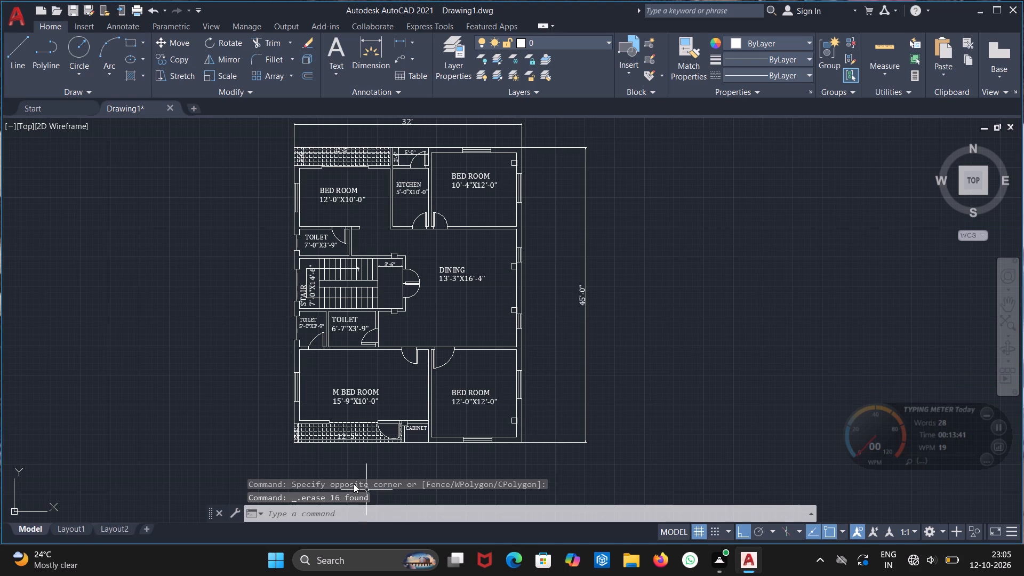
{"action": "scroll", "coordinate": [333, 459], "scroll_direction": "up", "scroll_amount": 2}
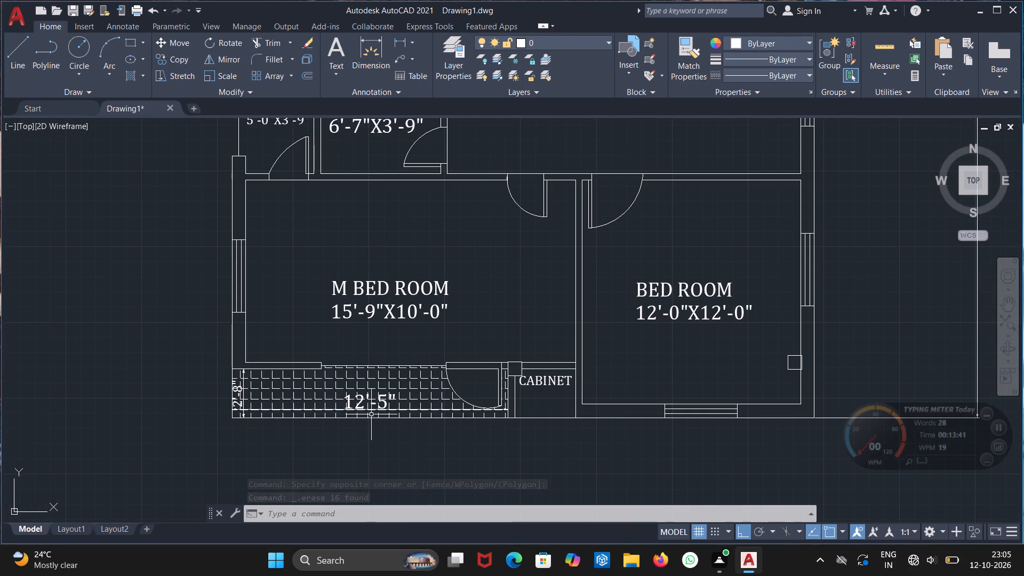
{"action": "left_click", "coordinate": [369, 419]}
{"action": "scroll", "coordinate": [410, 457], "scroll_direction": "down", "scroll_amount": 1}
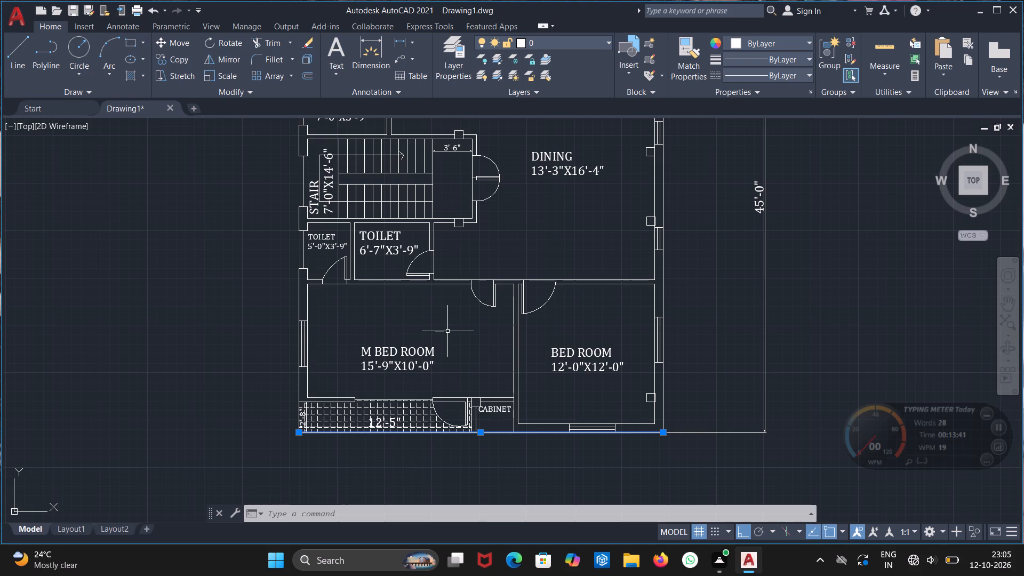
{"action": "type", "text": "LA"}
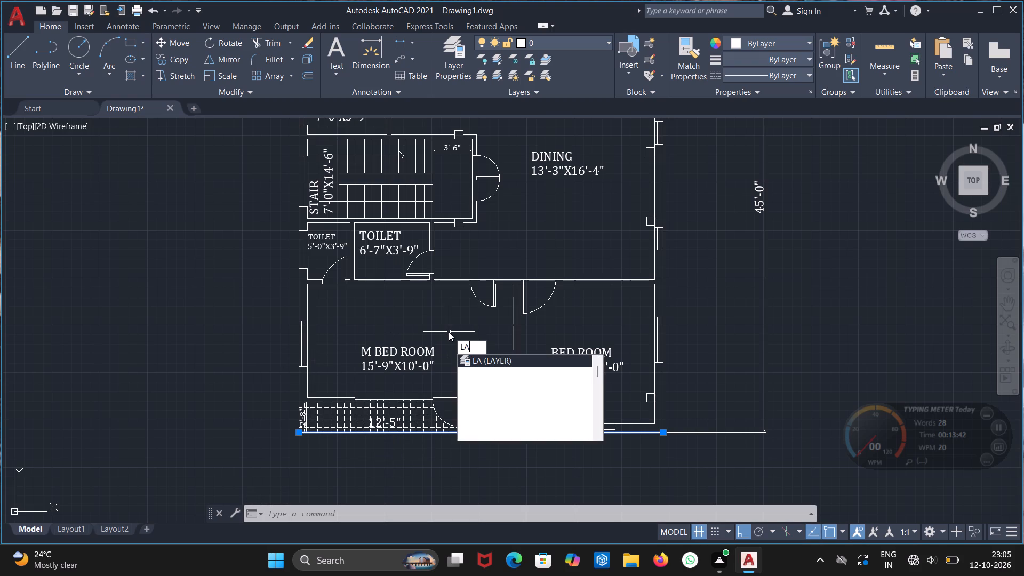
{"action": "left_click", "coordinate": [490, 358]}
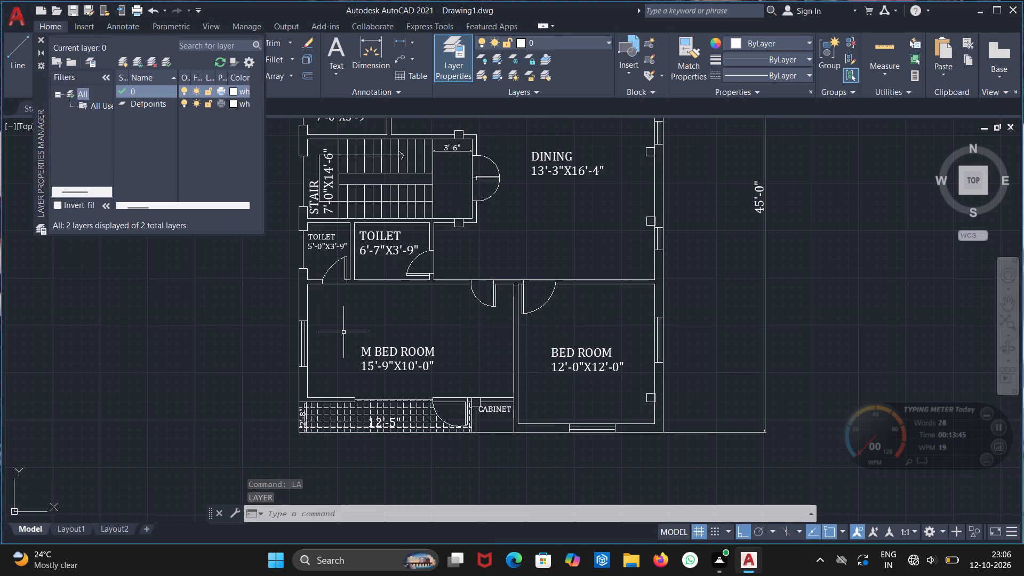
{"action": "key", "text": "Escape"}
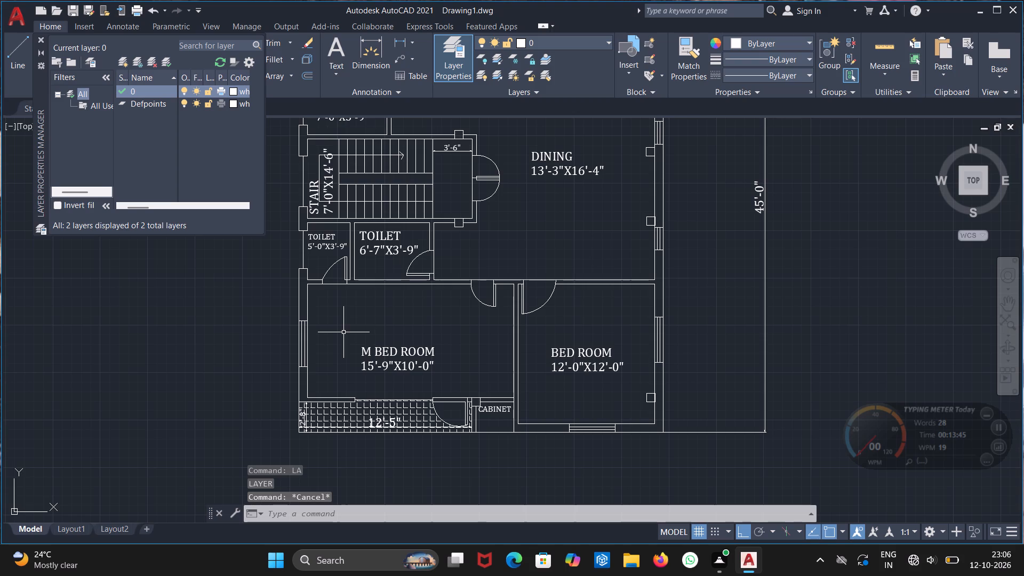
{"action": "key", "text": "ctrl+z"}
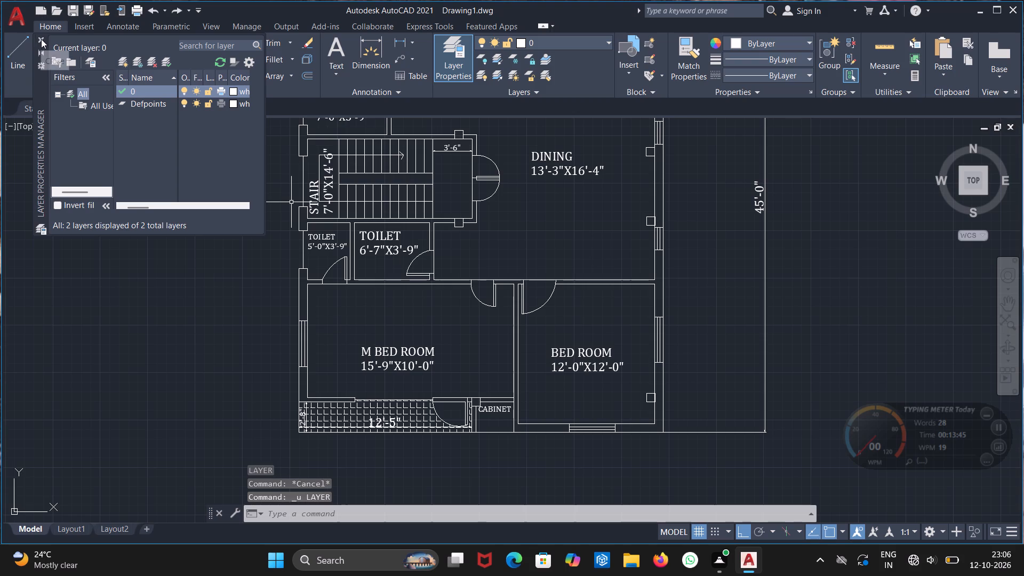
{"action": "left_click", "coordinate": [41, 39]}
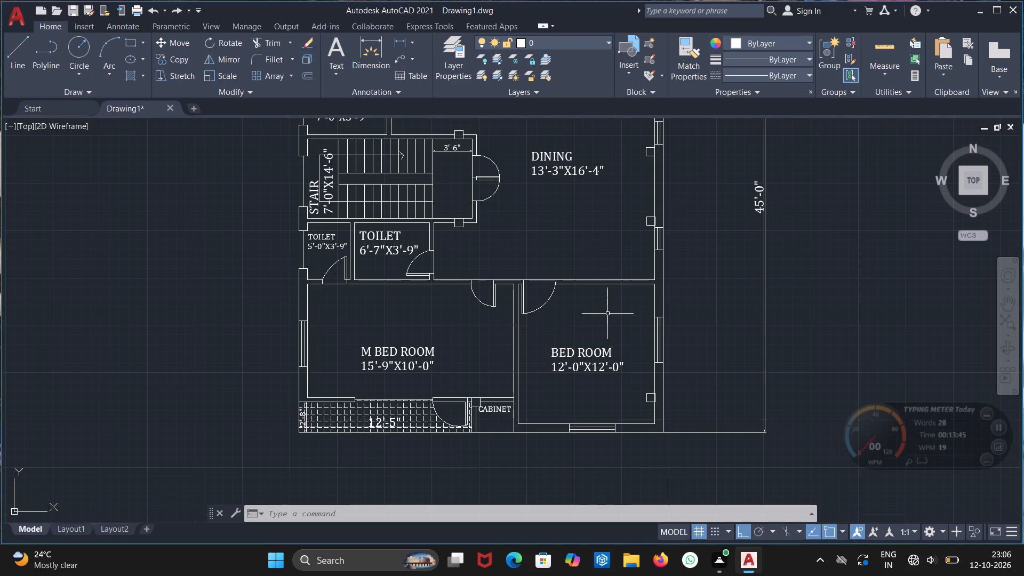
Add the multiline text title "1 ST FLOOR PLAN" in a wide text box just below the plan's south wall.
{"action": "middle_click_drag", "start_coordinate": [607, 314], "coordinate": [522, 403]}
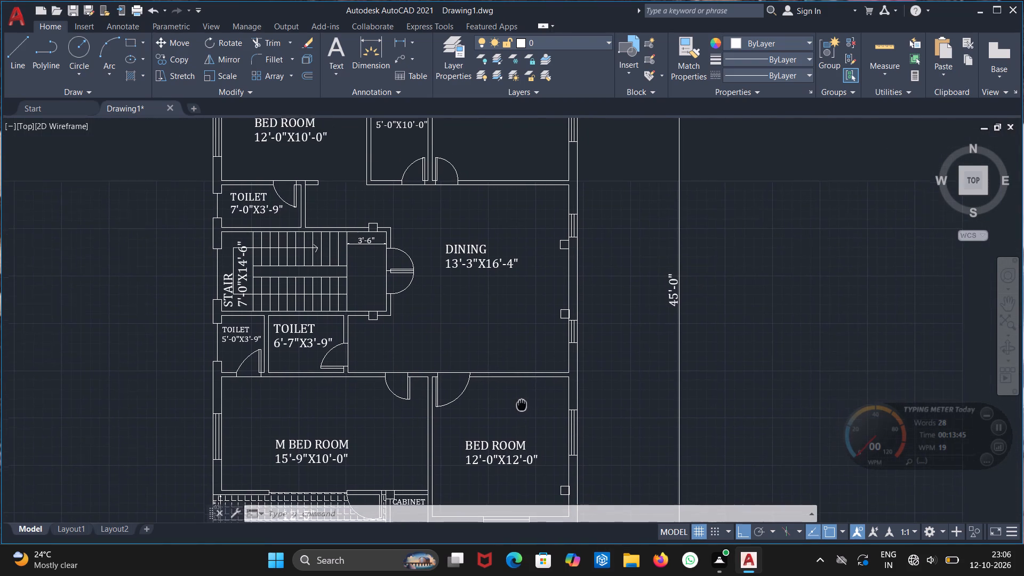
{"action": "middle_click_drag", "start_coordinate": [522, 403], "coordinate": [491, 343]}
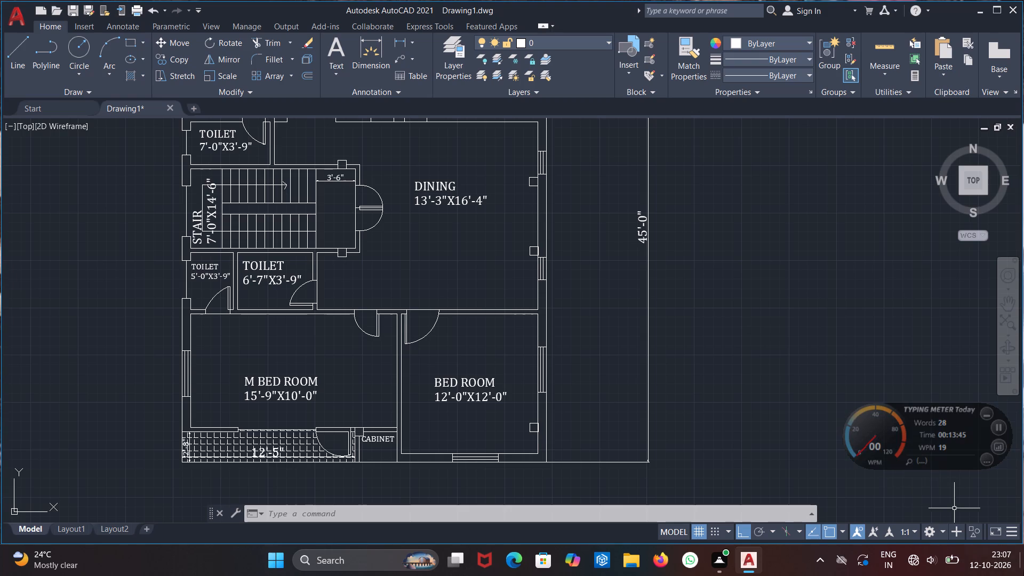
{"action": "scroll", "coordinate": [580, 335], "scroll_direction": "down", "scroll_amount": 2}
{"action": "middle_click_drag", "start_coordinate": [600, 426], "coordinate": [573, 368]}
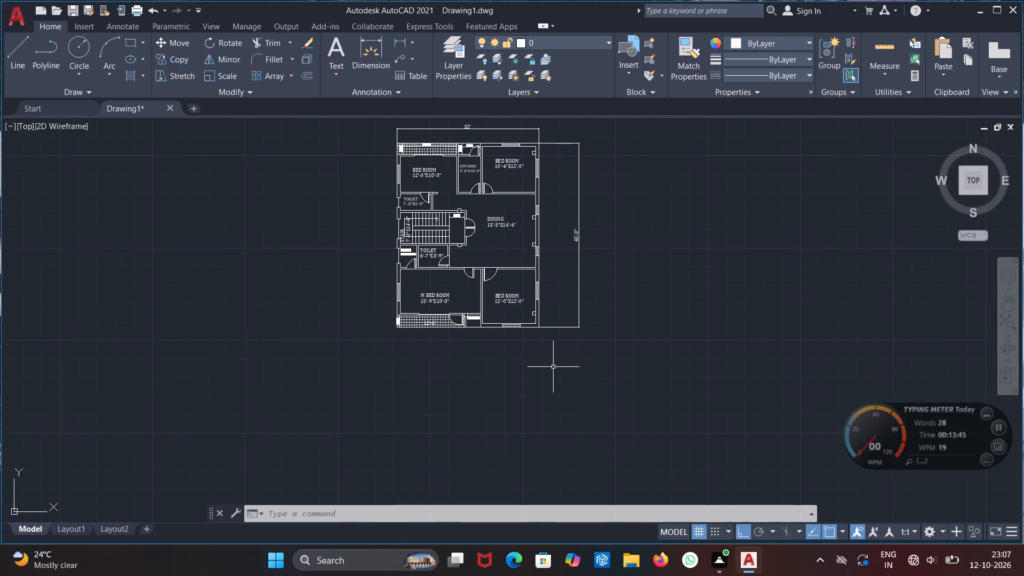
{"action": "scroll", "coordinate": [553, 369], "scroll_direction": "up", "scroll_amount": 2}
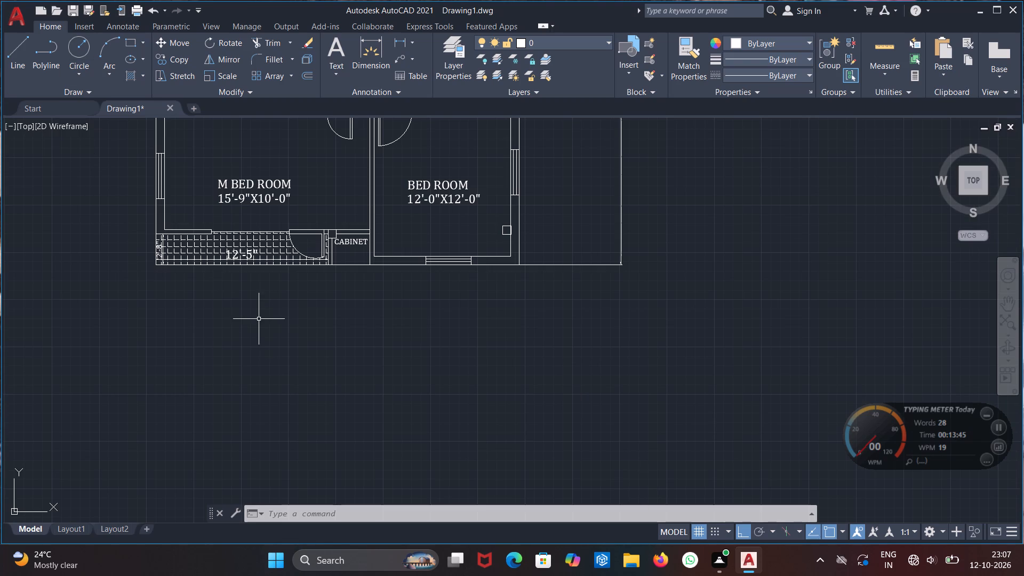
{"action": "scroll", "coordinate": [258, 316], "scroll_direction": "up", "scroll_amount": 1}
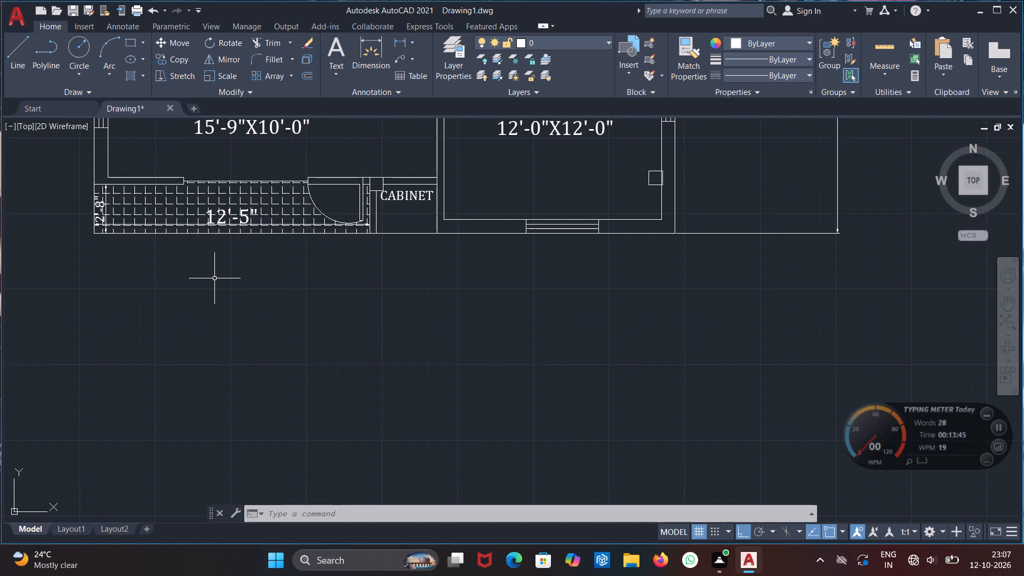
{"action": "key", "text": "t"}
{"action": "key", "text": "Return"}
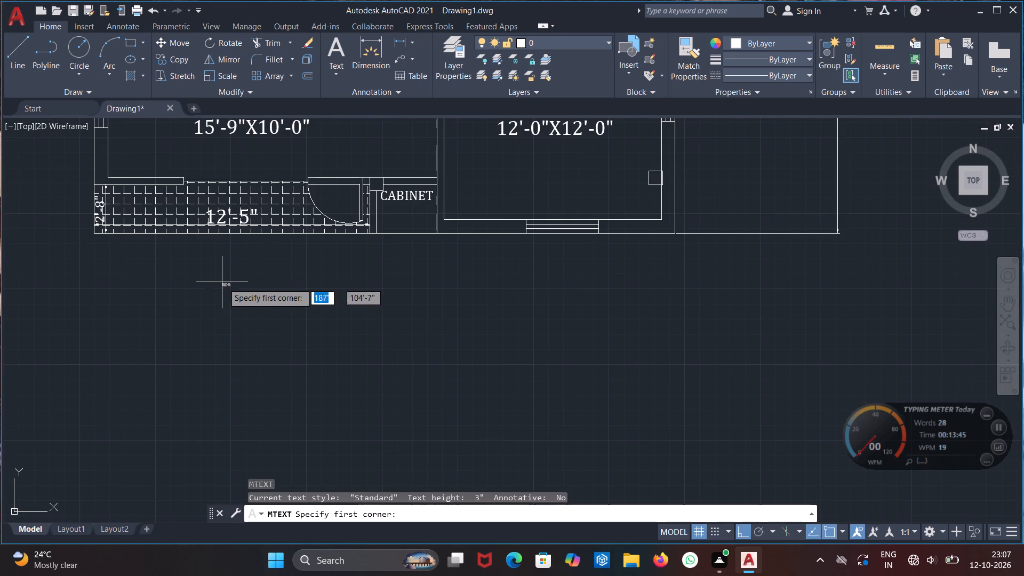
{"action": "left_click_drag", "start_coordinate": [246, 275], "coordinate": [252, 279]}
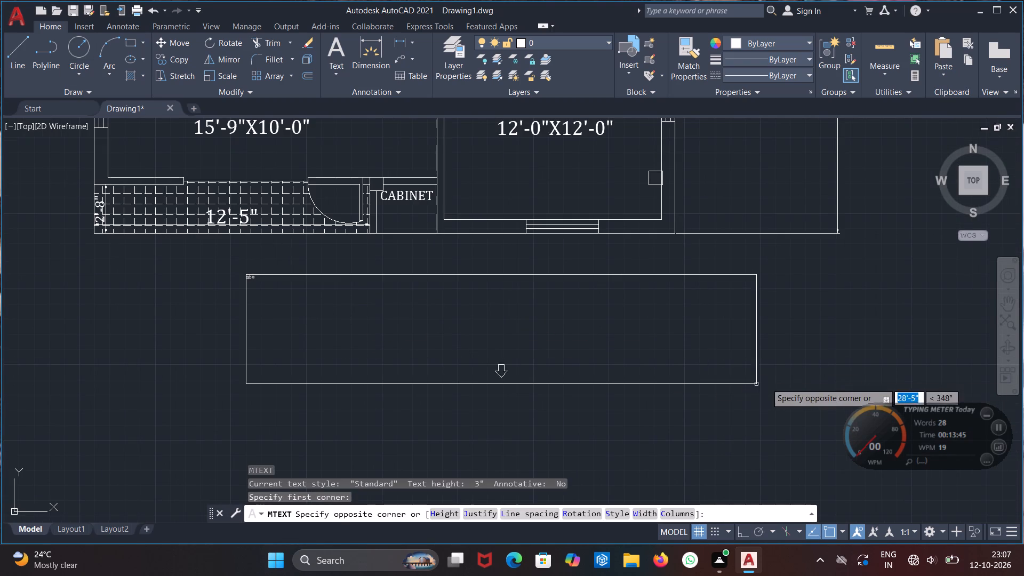
{"action": "left_click", "coordinate": [814, 406]}
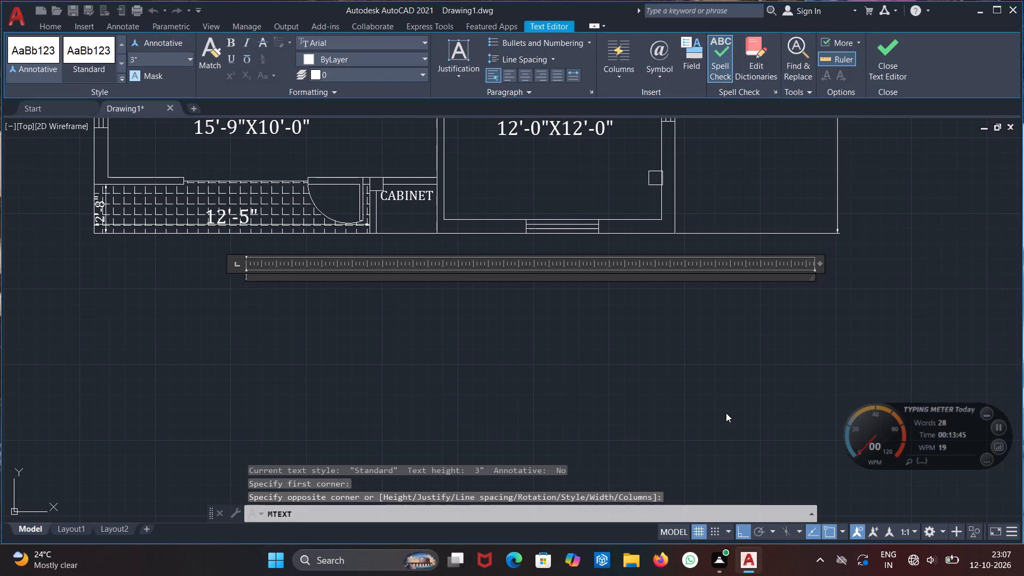
{"action": "key", "text": "1"}
{"action": "key", "text": "space"}
{"action": "type", "text": "ST FLOO"}
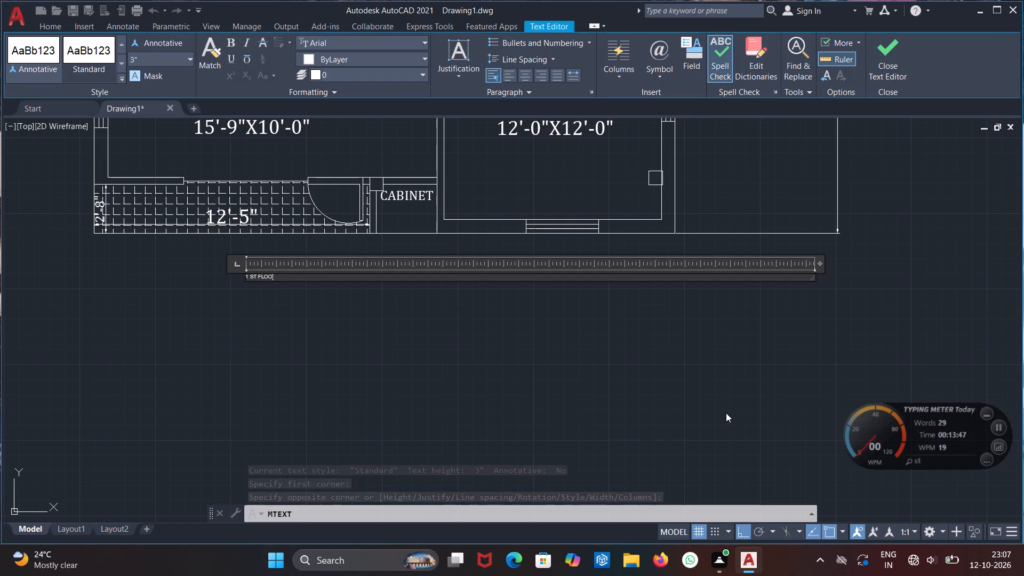
{"action": "type", "text": "R"}
{"action": "key", "text": "space"}
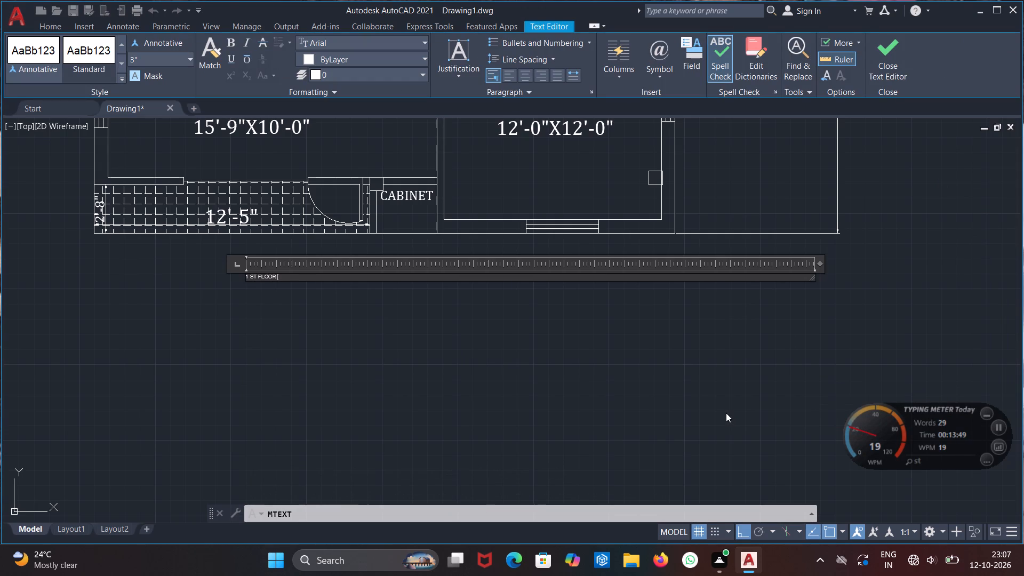
{"action": "type", "text": "PLAN"}
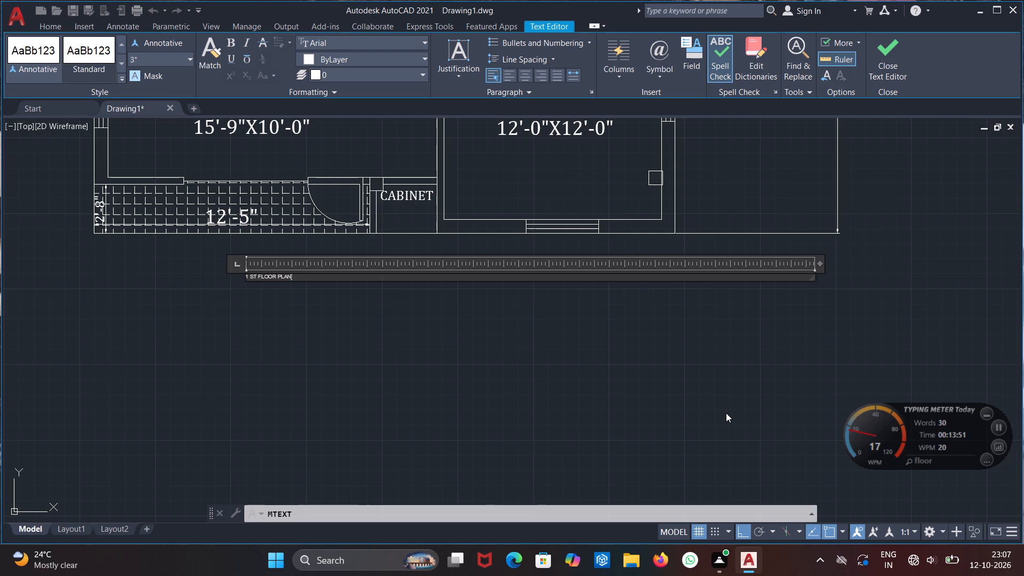
Set the text height of the whole "1 ST FLOOR PLAN" title to 15".
{"action": "scroll", "coordinate": [273, 262], "scroll_direction": "up", "scroll_amount": 4}
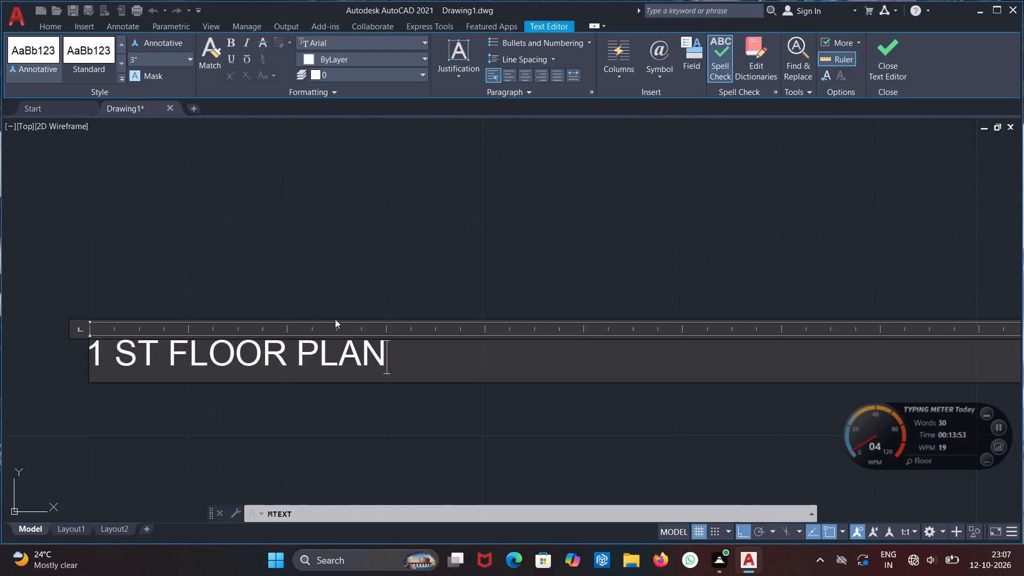
{"action": "left_click_drag", "start_coordinate": [428, 366], "coordinate": [30, 343]}
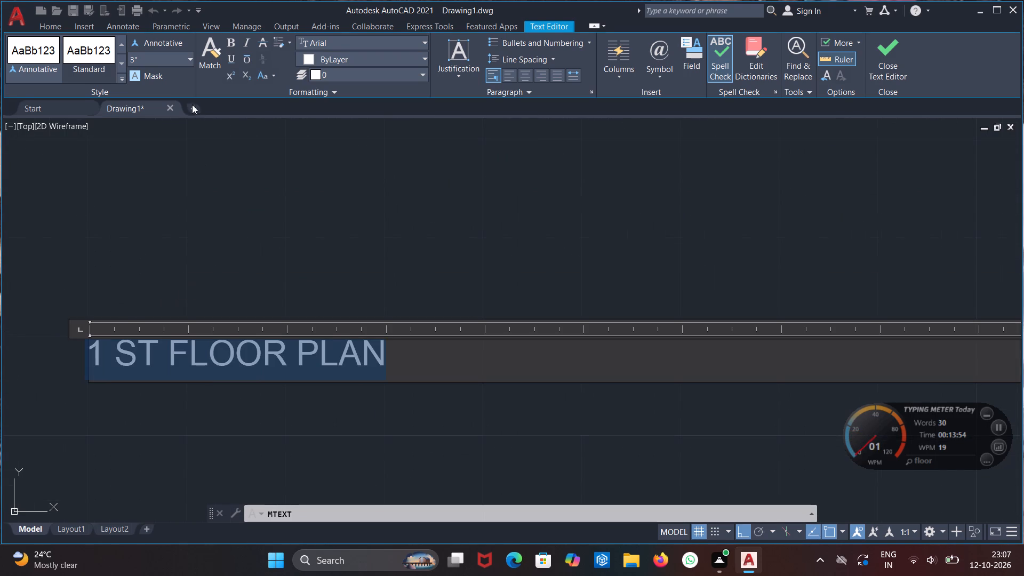
{"action": "left_click", "coordinate": [166, 57]}
{"action": "type", "text": "15\""}
{"action": "key", "text": "Return"}
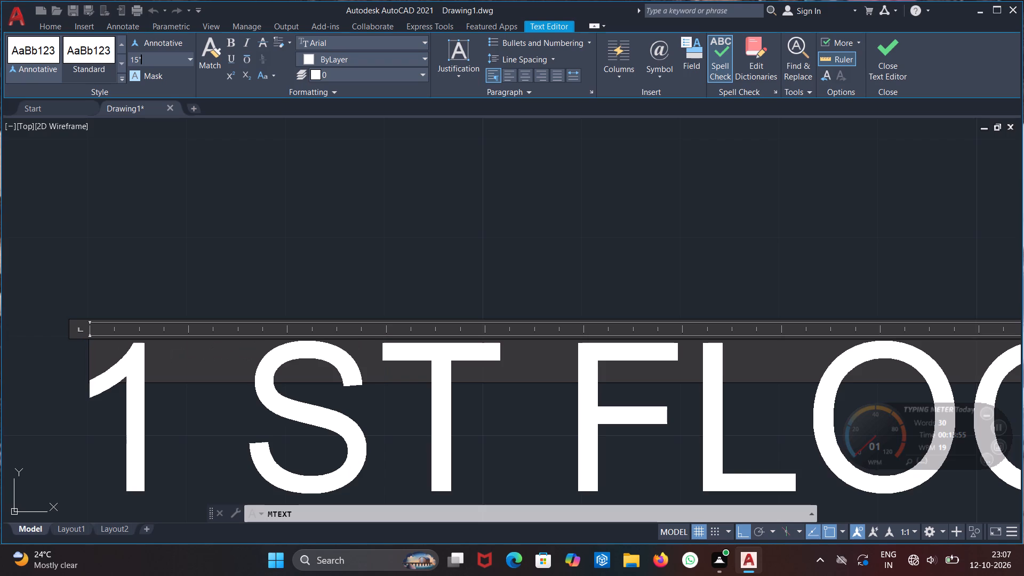
Change the font of the whole "1 ST FLOOR PLAN" title to Cambria and finish the text edit.
{"action": "scroll", "coordinate": [213, 98], "scroll_direction": "down", "scroll_amount": 4}
{"action": "scroll", "coordinate": [295, 187], "scroll_direction": "down", "scroll_amount": 4}
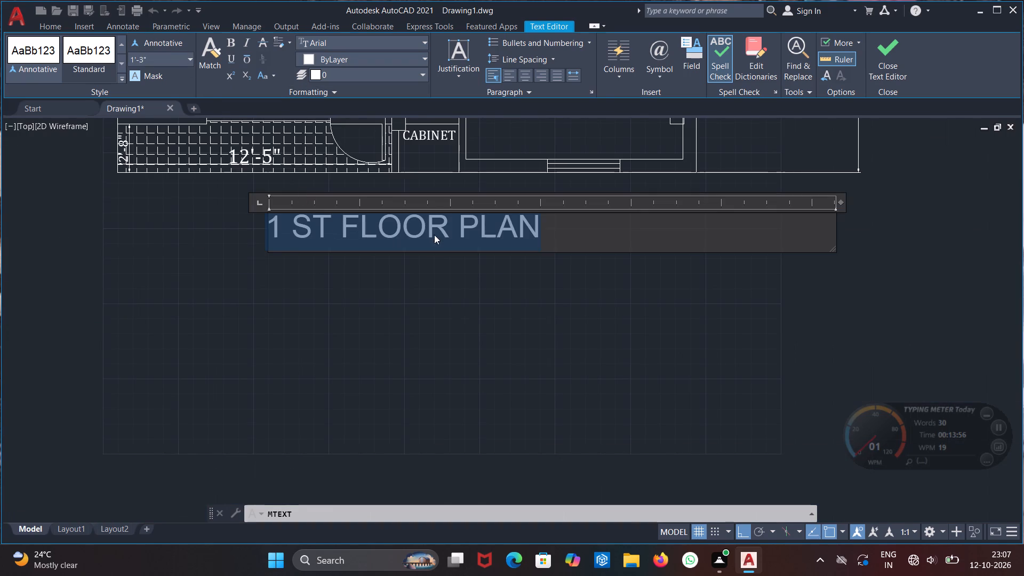
{"action": "left_click", "coordinate": [372, 35]}
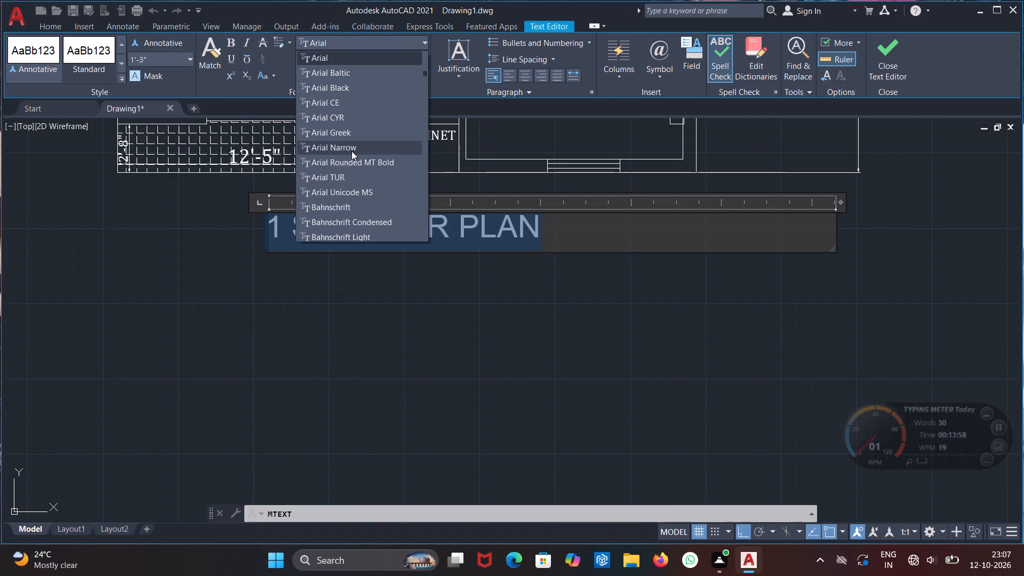
{"action": "scroll", "coordinate": [351, 161], "scroll_direction": "down", "scroll_amount": 10}
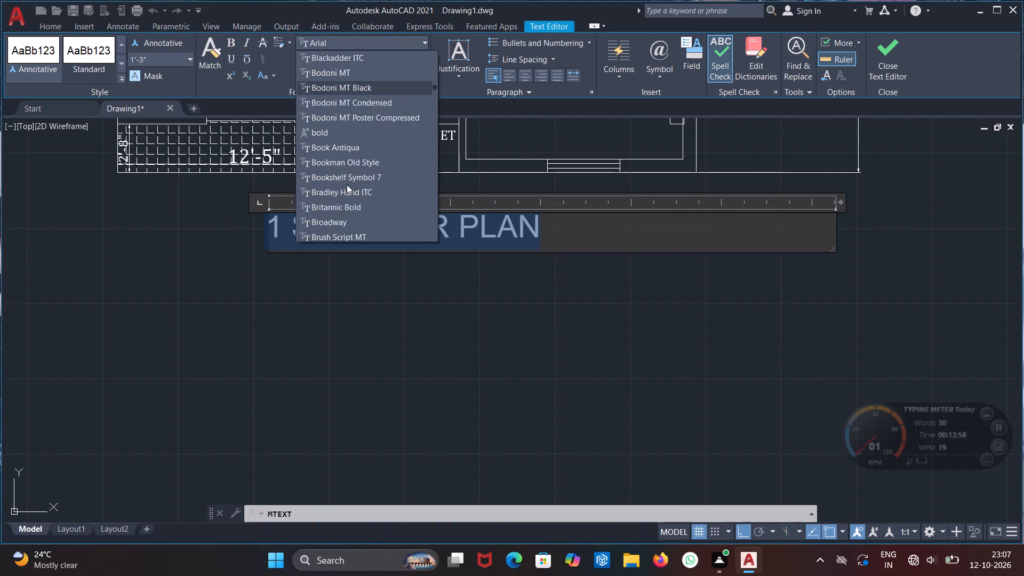
{"action": "scroll", "coordinate": [347, 185], "scroll_direction": "down", "scroll_amount": 3}
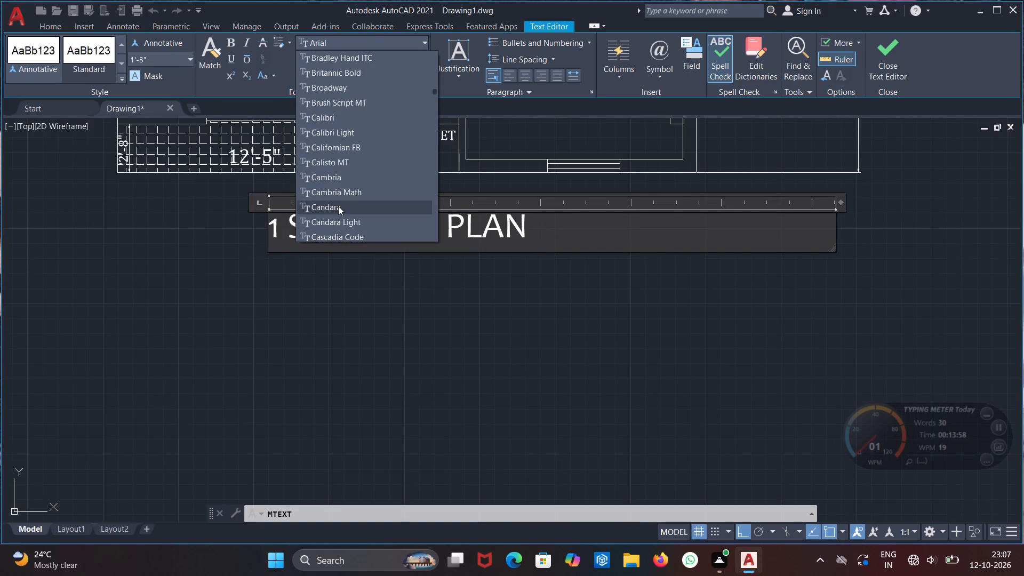
{"action": "left_click", "coordinate": [340, 176]}
{"action": "left_click", "coordinate": [404, 355]}
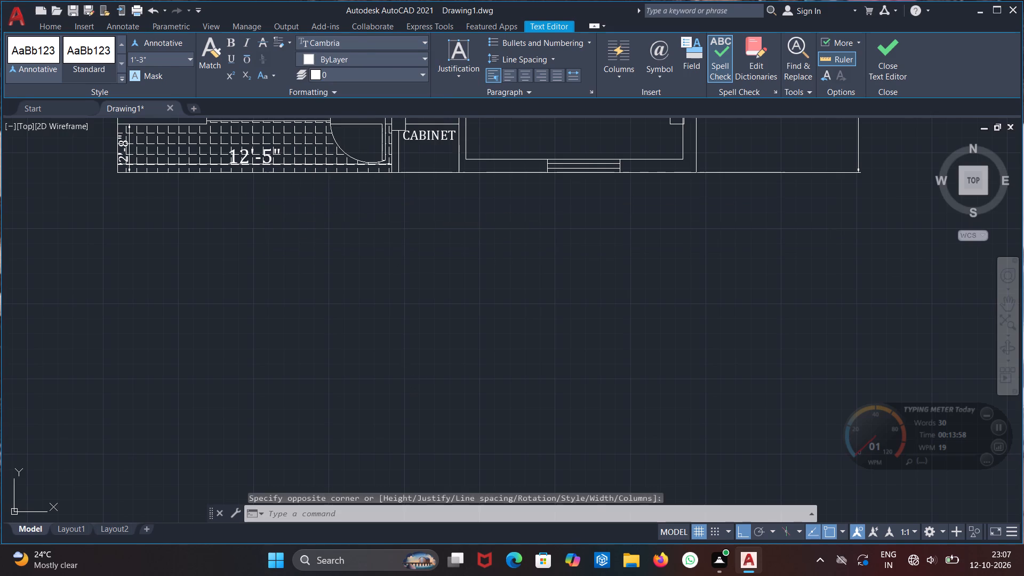
Set the text height of the 32' overall width dimension above the plan's north wall to 12".
{"action": "middle_click_drag", "start_coordinate": [417, 336], "coordinate": [417, 437]}
{"action": "scroll", "coordinate": [421, 413], "scroll_direction": "down", "scroll_amount": 3}
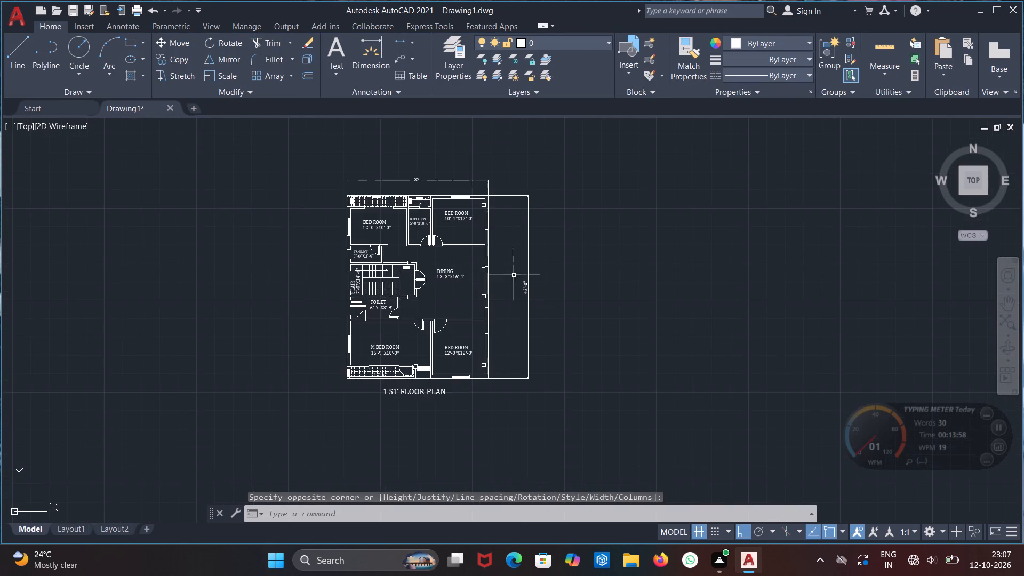
{"action": "scroll", "coordinate": [462, 256], "scroll_direction": "up", "scroll_amount": 2}
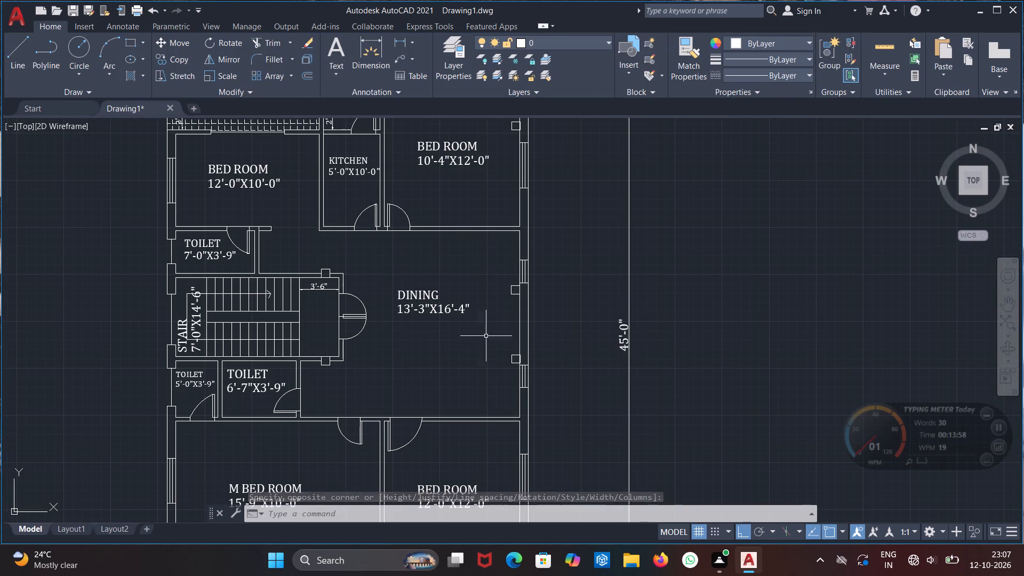
{"action": "scroll", "coordinate": [481, 329], "scroll_direction": "down", "scroll_amount": 1}
{"action": "scroll", "coordinate": [399, 150], "scroll_direction": "up", "scroll_amount": 5}
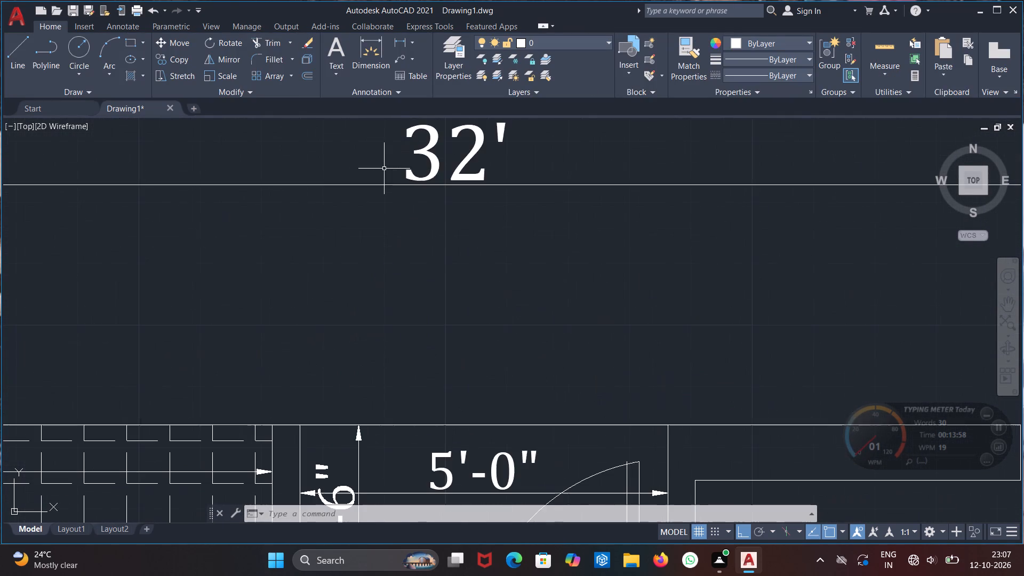
{"action": "double_click", "coordinate": [433, 171]}
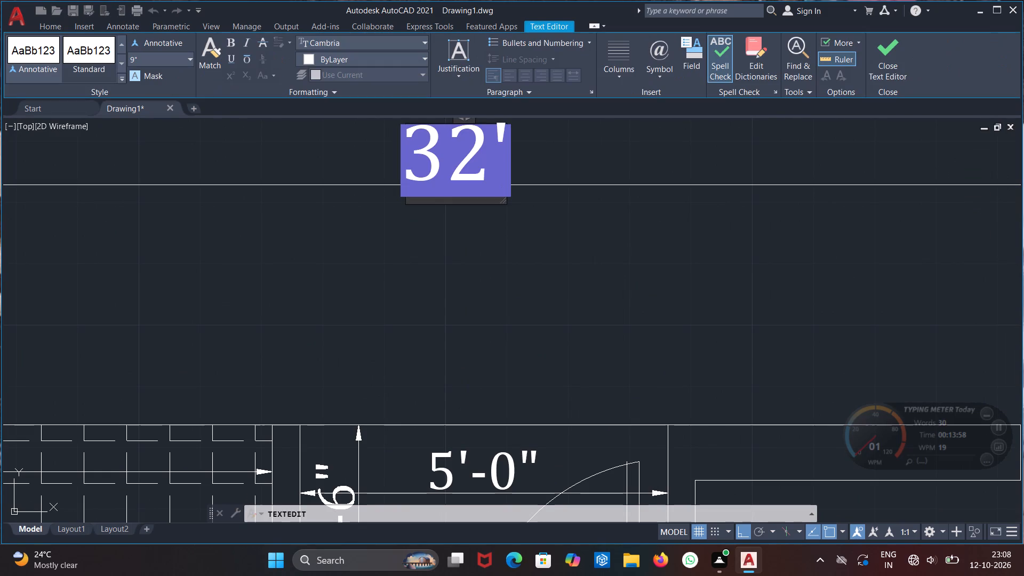
{"action": "left_click", "coordinate": [507, 189]}
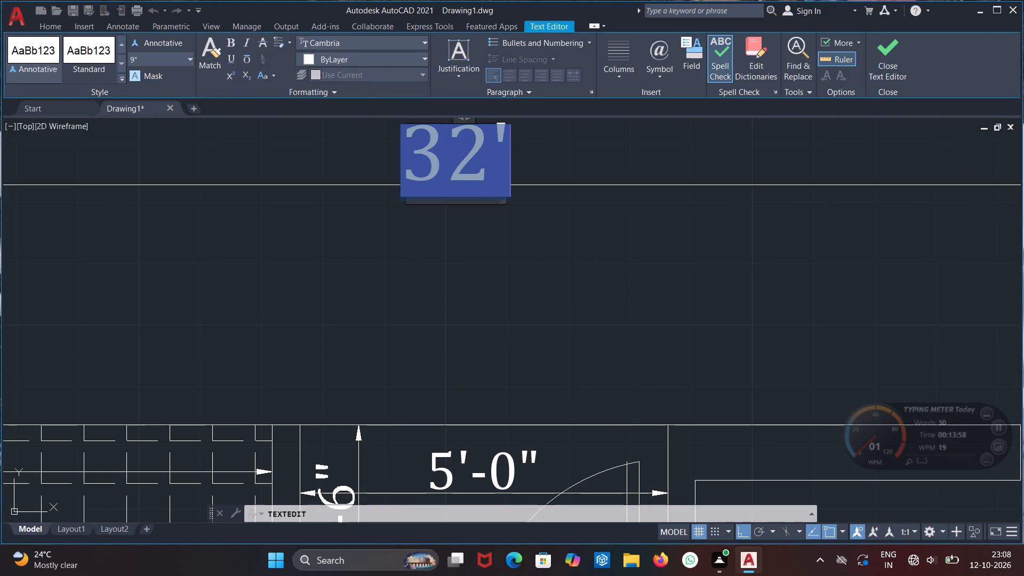
{"action": "left_click", "coordinate": [155, 59]}
{"action": "type", "text": "12\""}
{"action": "key", "text": "Return"}
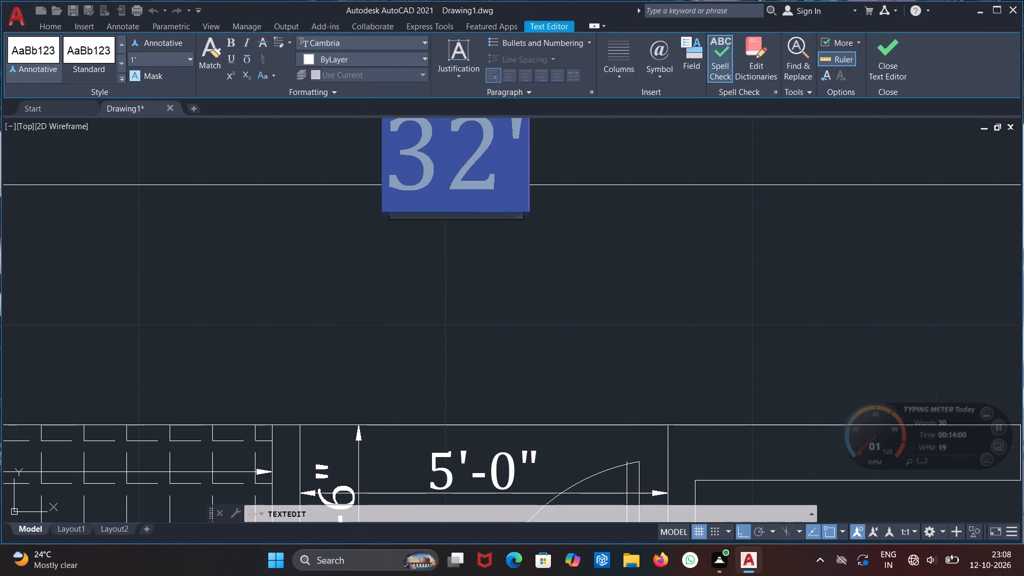
{"action": "left_click", "coordinate": [419, 328]}
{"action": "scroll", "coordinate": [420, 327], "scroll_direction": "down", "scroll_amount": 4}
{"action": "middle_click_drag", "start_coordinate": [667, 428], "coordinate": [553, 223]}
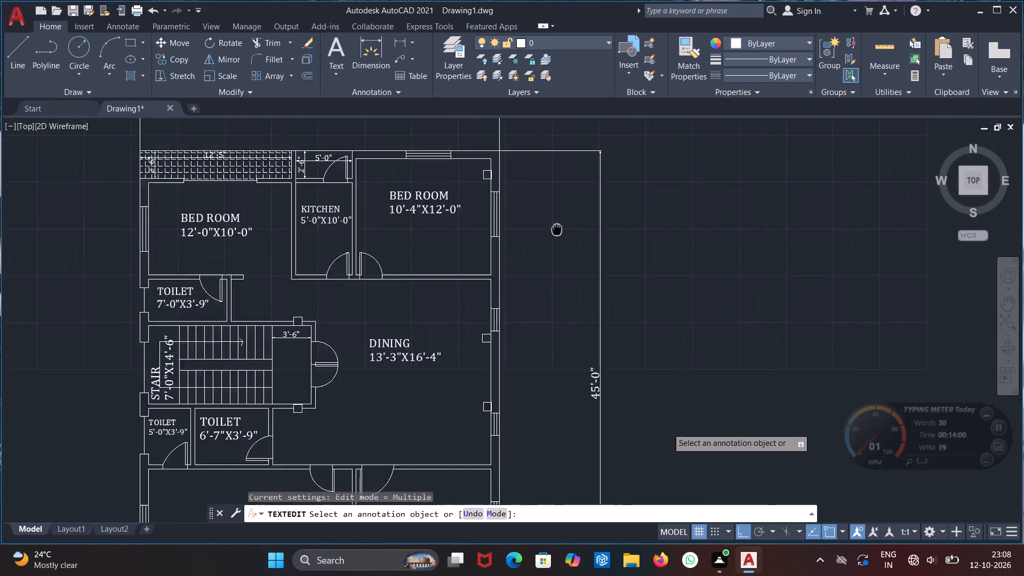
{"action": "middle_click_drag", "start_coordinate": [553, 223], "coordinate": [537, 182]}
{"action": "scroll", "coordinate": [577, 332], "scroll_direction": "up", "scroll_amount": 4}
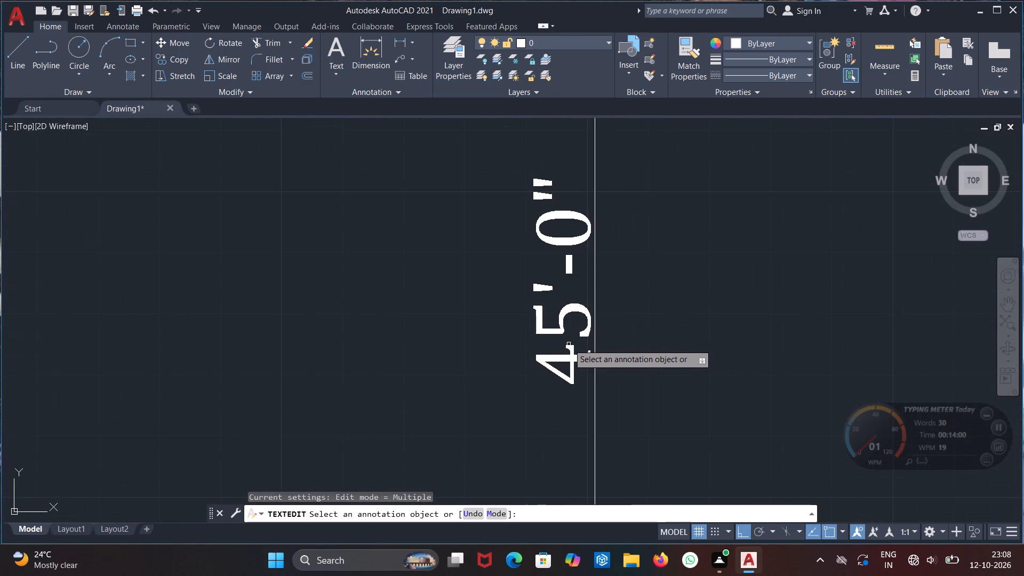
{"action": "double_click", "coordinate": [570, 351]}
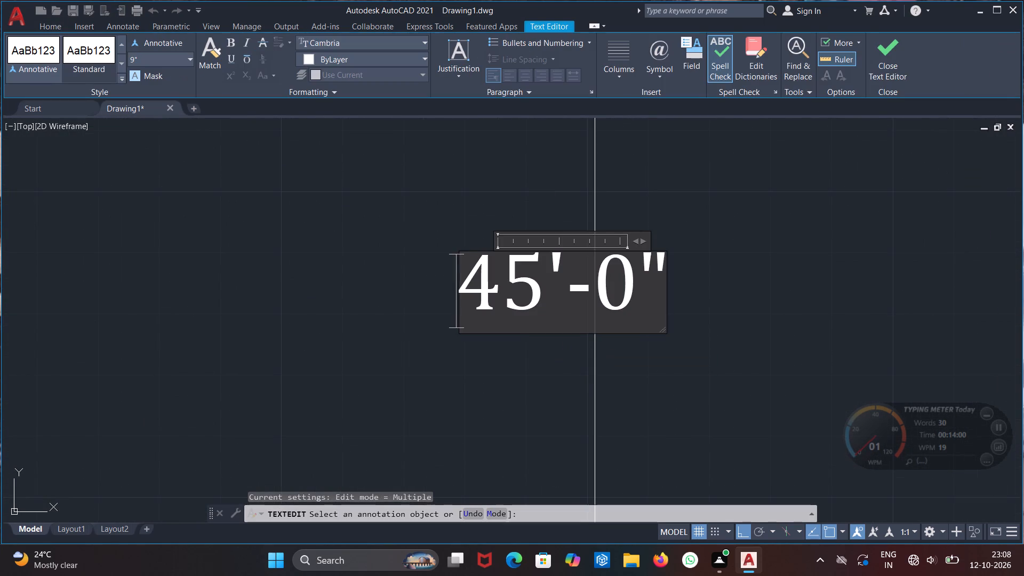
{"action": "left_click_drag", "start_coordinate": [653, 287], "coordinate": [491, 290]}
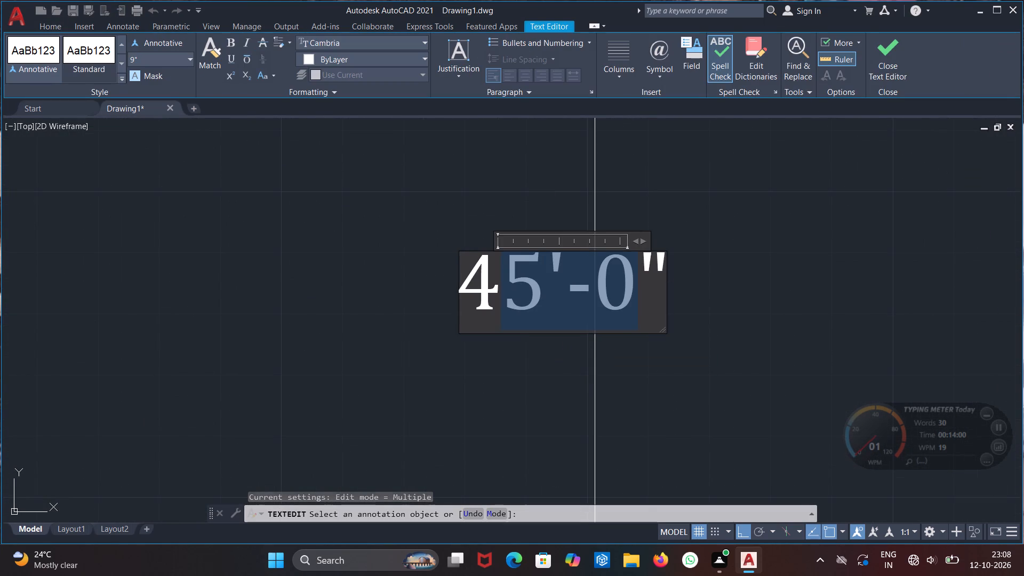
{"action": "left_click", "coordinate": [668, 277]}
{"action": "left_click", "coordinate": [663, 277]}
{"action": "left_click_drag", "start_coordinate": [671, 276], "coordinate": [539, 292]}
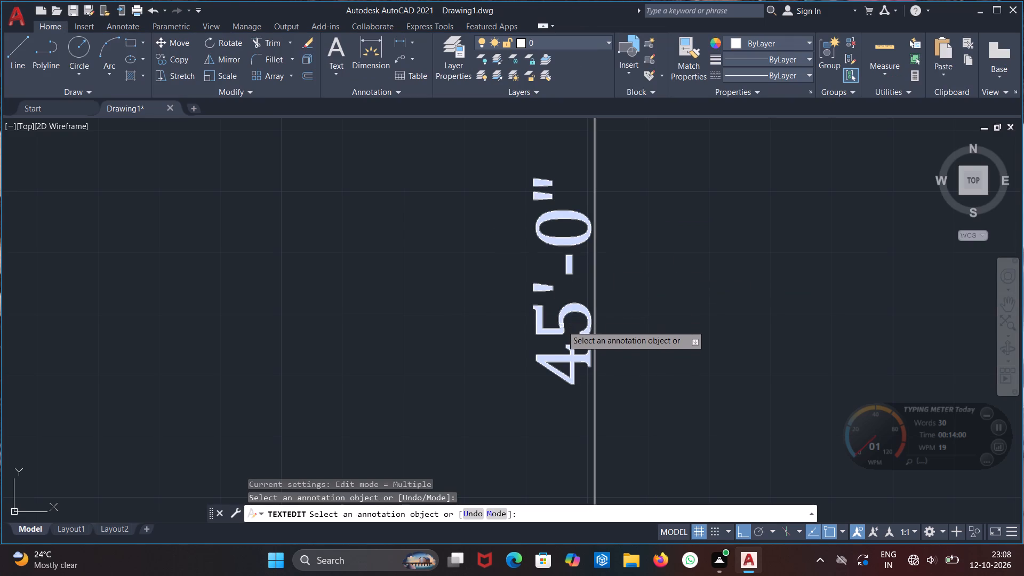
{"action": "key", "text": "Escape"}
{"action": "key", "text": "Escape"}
Set the text height of the 45'-0" overall length dimension east of the plan to 12".
{"action": "double_click", "coordinate": [562, 328]}
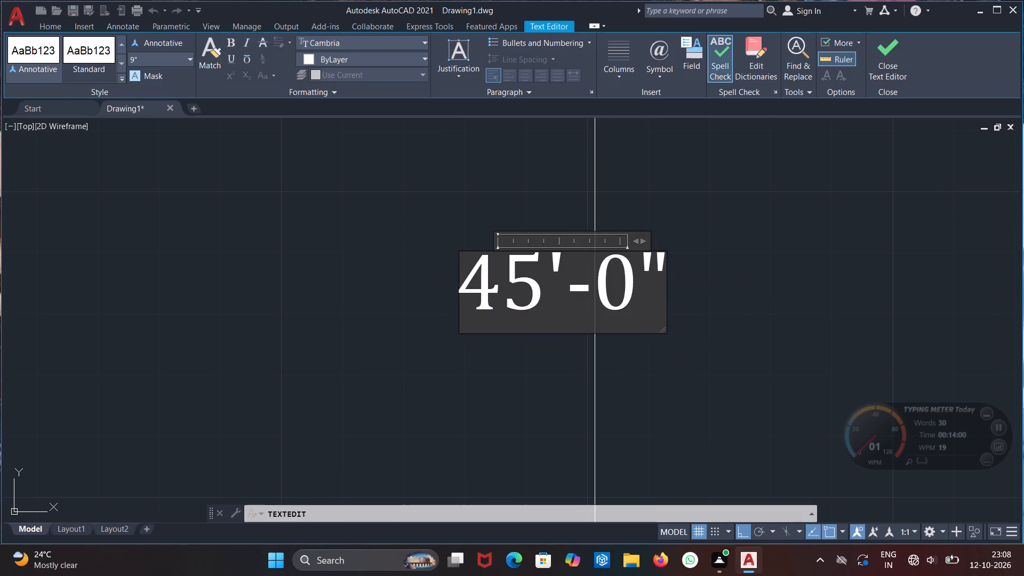
{"action": "left_click", "coordinate": [657, 291]}
{"action": "left_click_drag", "start_coordinate": [657, 292], "coordinate": [517, 295]}
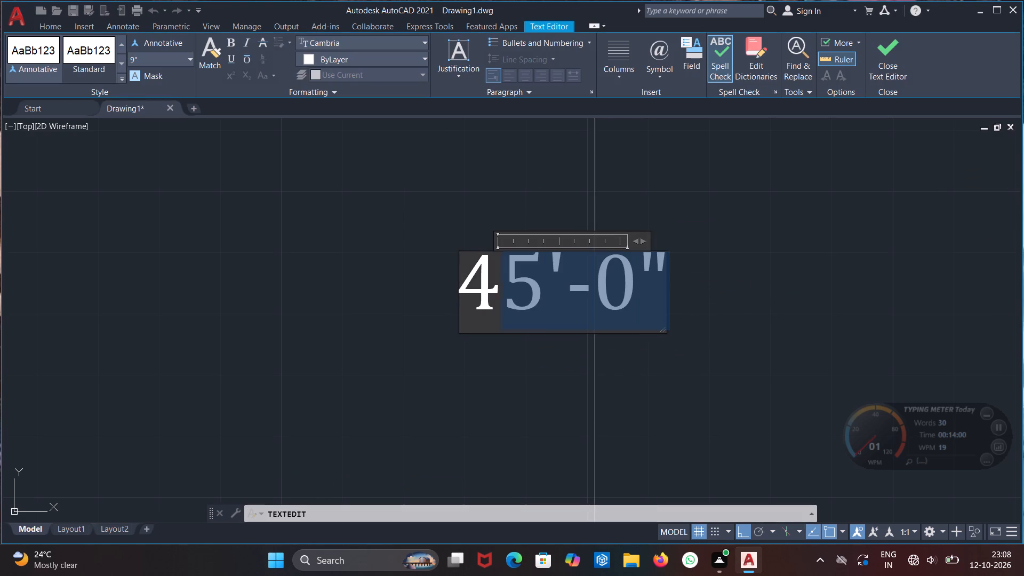
{"action": "left_click_drag", "start_coordinate": [517, 295], "coordinate": [391, 291]}
{"action": "left_click", "coordinate": [159, 61]}
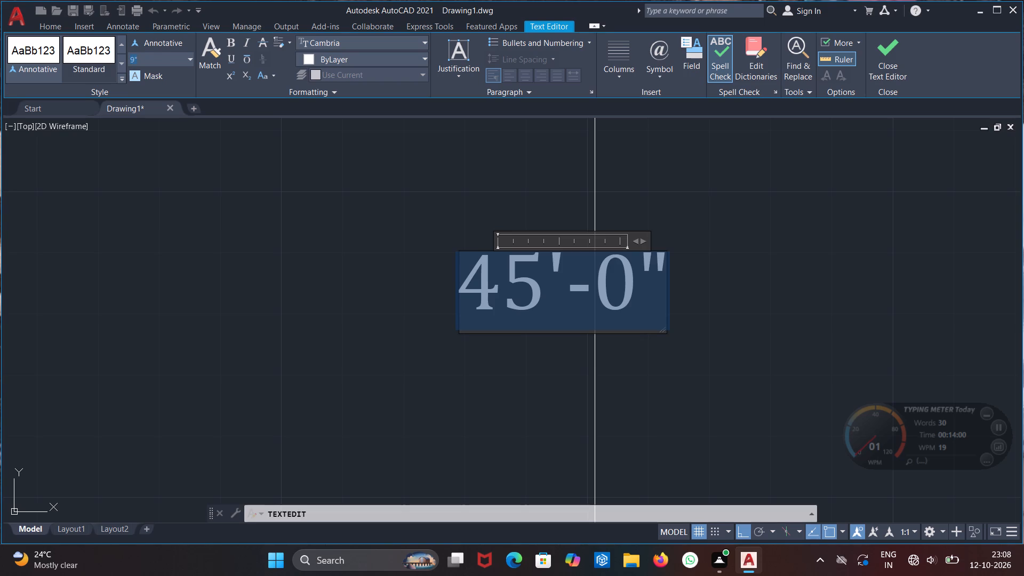
{"action": "type", "text": "12"}
{"action": "key", "text": "shift+quotedbl"}
{"action": "key", "text": "Return"}
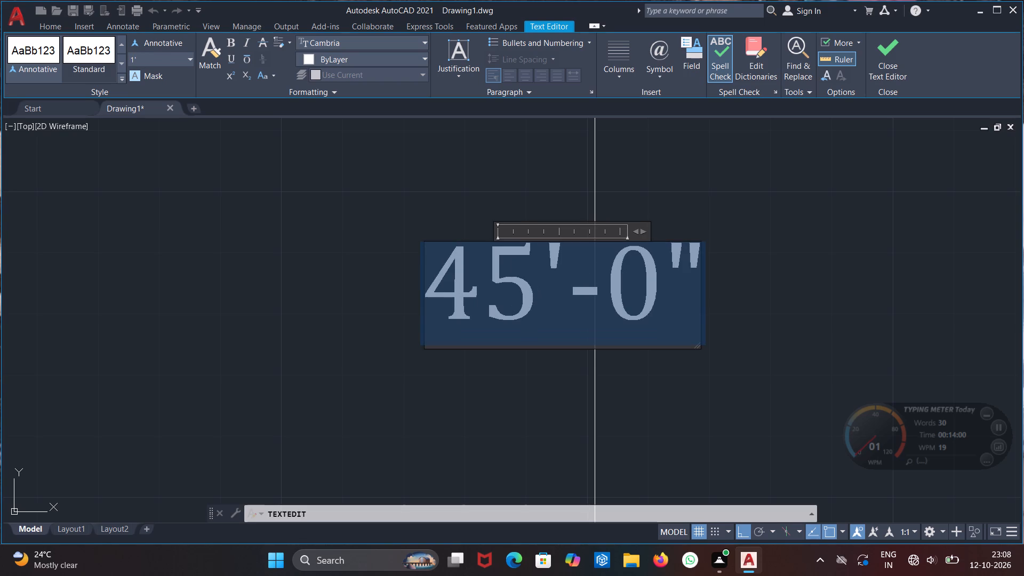
{"action": "left_click", "coordinate": [188, 264]}
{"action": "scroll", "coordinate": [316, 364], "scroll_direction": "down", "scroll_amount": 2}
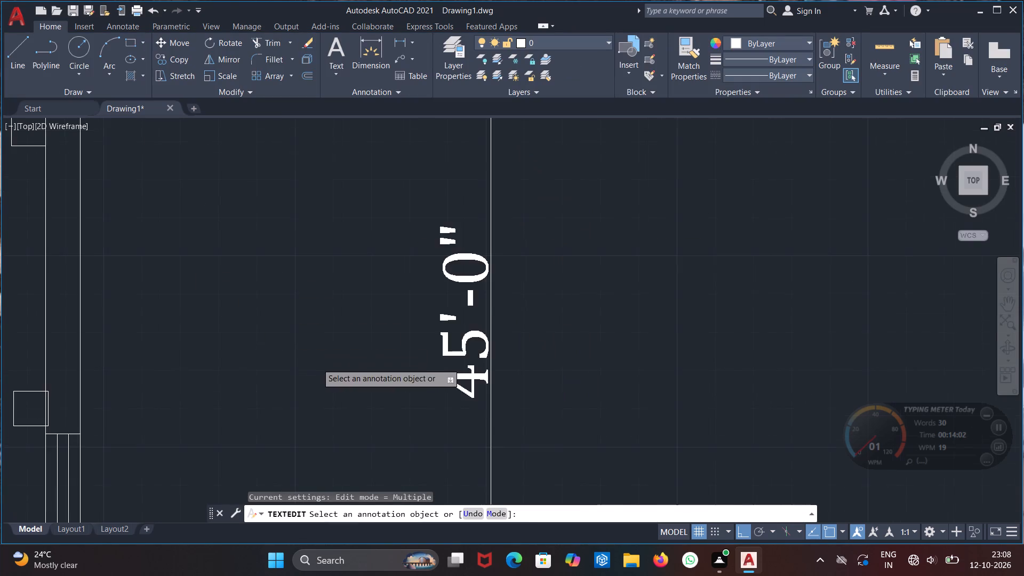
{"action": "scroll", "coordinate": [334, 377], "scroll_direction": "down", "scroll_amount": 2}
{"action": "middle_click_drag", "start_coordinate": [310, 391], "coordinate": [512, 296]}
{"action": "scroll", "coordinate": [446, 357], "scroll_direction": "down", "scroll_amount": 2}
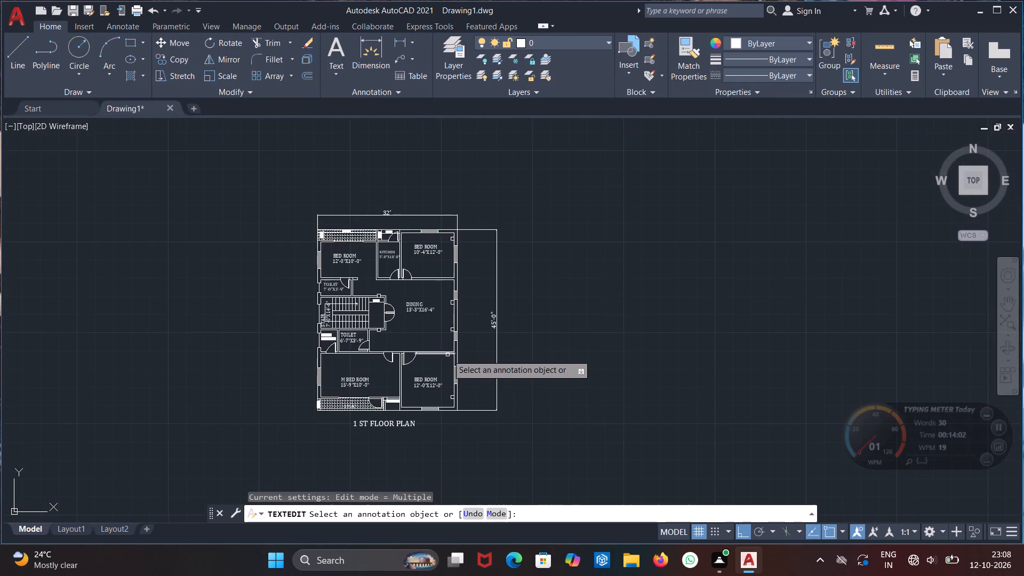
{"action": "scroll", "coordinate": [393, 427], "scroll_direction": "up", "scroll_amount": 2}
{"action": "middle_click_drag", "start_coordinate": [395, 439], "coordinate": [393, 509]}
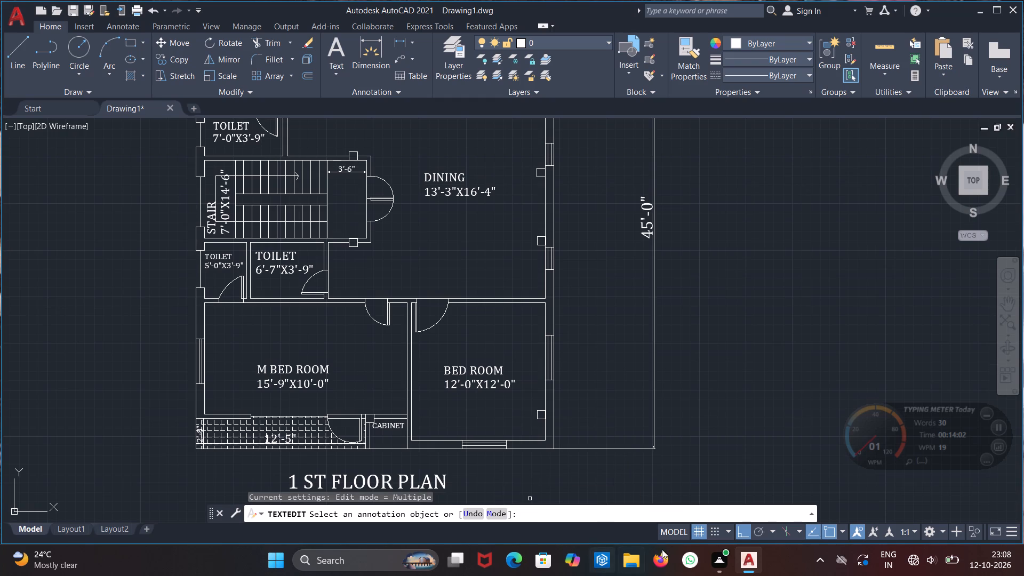
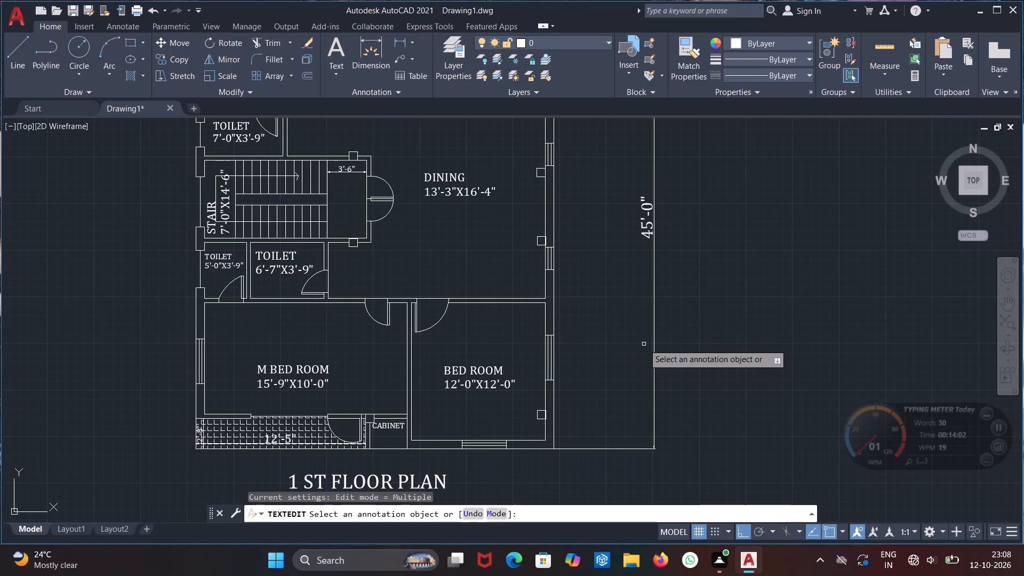
Erase the tile hatch from the 12'-5" balcony north of the 12'-0"X10'-0" bedroom.
{"action": "scroll", "coordinate": [608, 344], "scroll_direction": "down", "scroll_amount": 1}
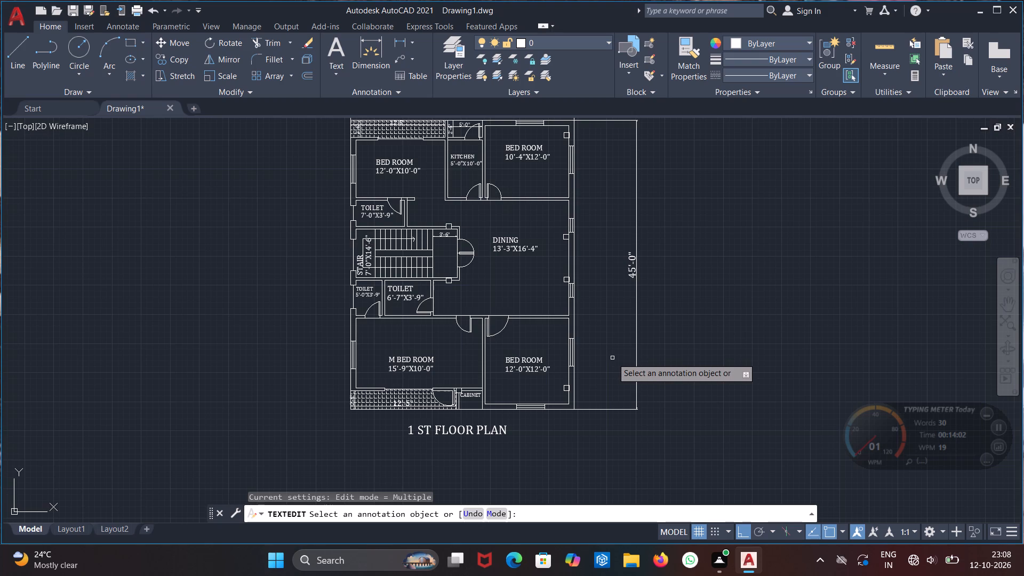
{"action": "scroll", "coordinate": [612, 357], "scroll_direction": "down", "scroll_amount": 1}
{"action": "scroll", "coordinate": [487, 195], "scroll_direction": "up", "scroll_amount": 2}
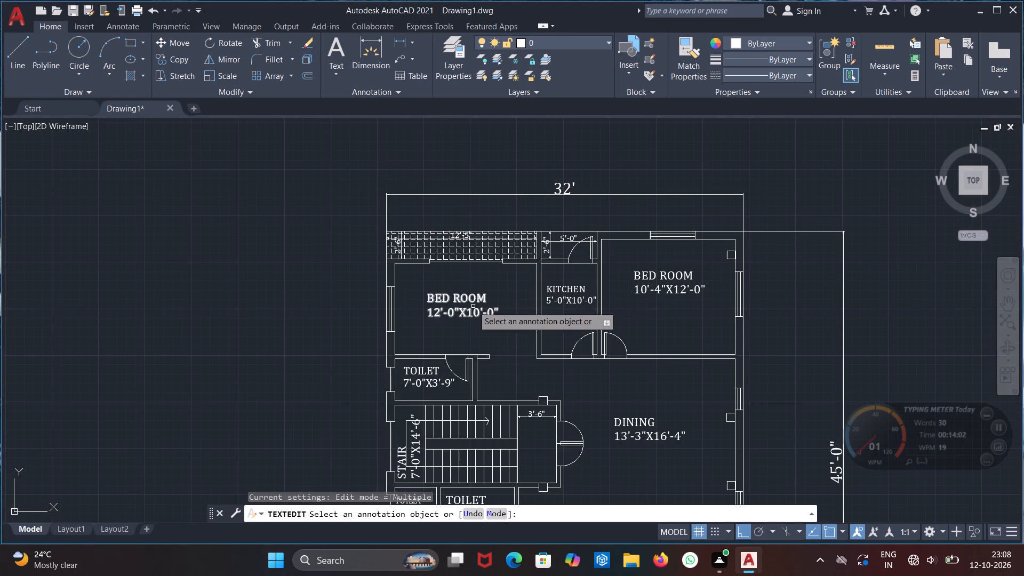
{"action": "middle_click_drag", "start_coordinate": [507, 332], "coordinate": [366, 204]}
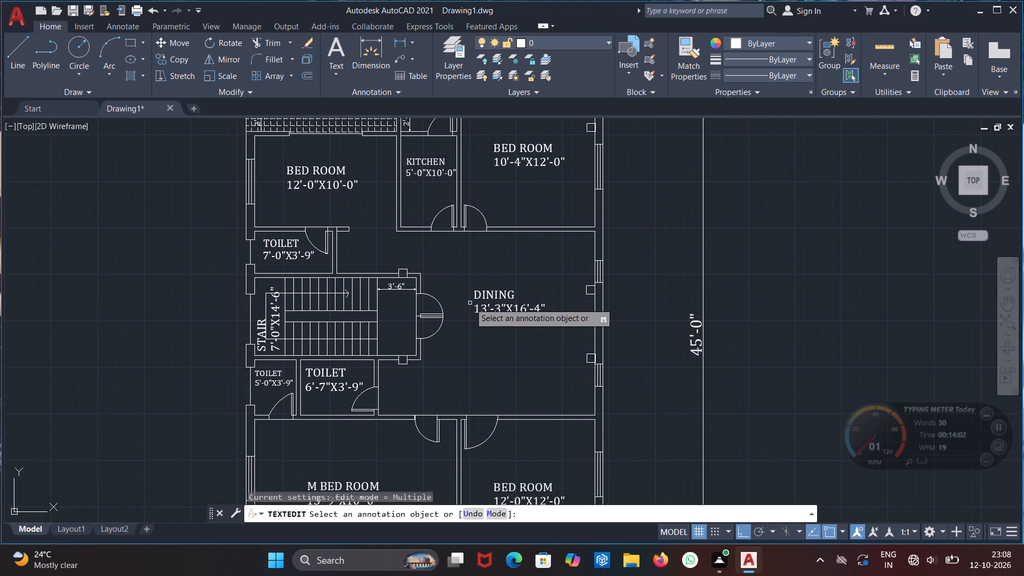
{"action": "scroll", "coordinate": [471, 306], "scroll_direction": "down", "scroll_amount": 1}
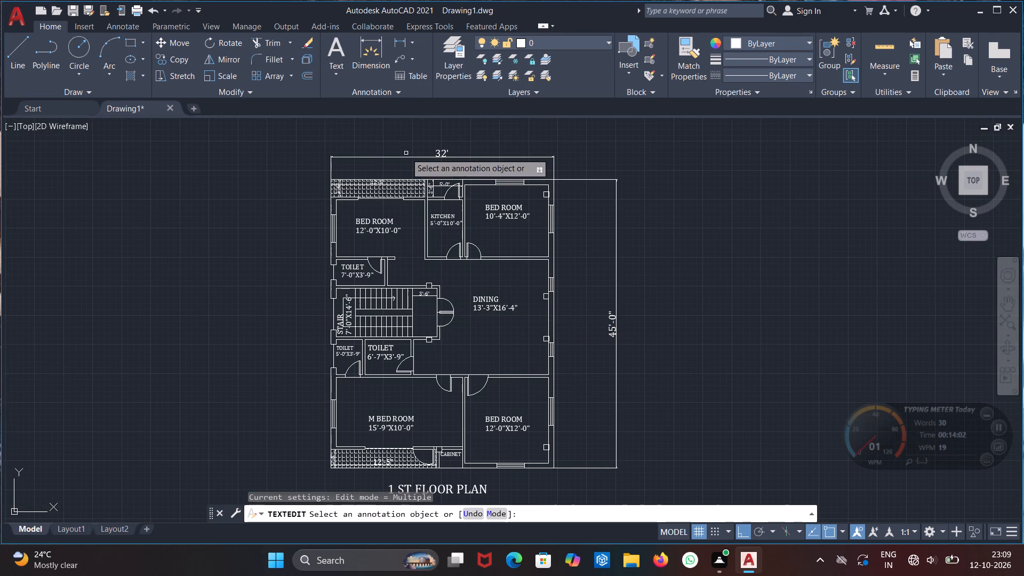
{"action": "scroll", "coordinate": [377, 172], "scroll_direction": "up", "scroll_amount": 4}
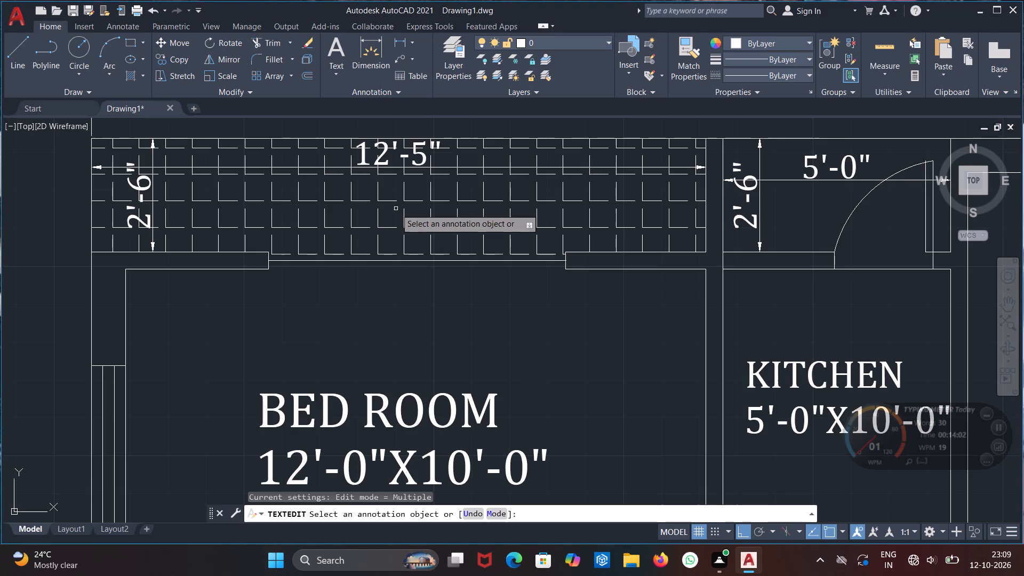
{"action": "key", "text": "Escape"}
{"action": "left_click", "coordinate": [396, 207]}
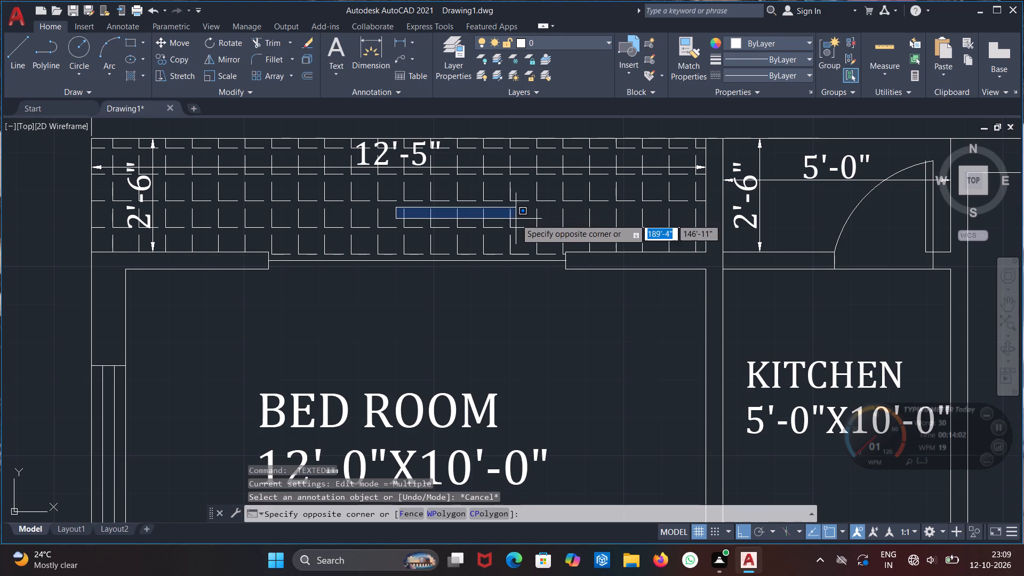
{"action": "left_click", "coordinate": [537, 215]}
{"action": "left_click", "coordinate": [523, 202]}
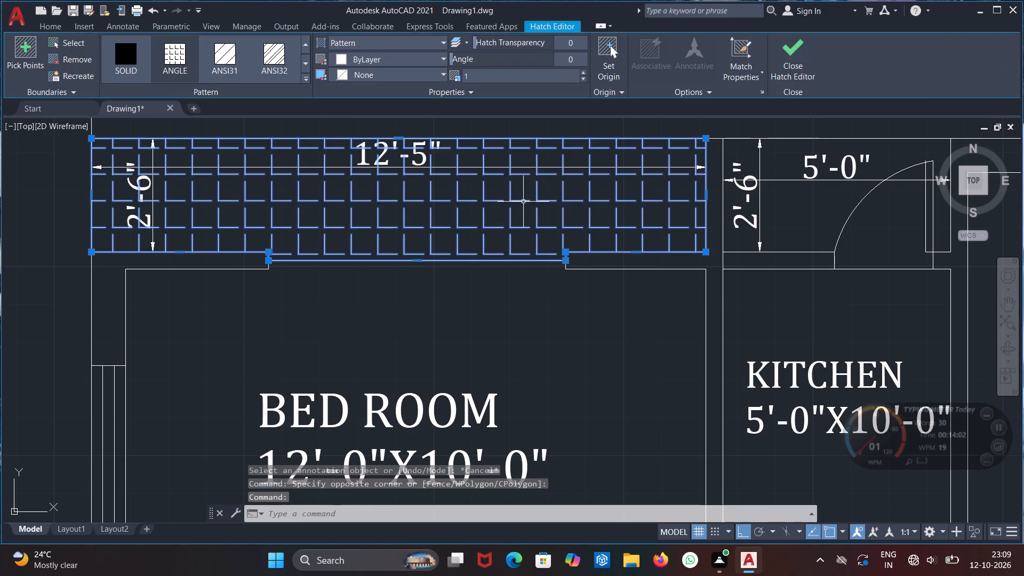
{"action": "key", "text": "Delete"}
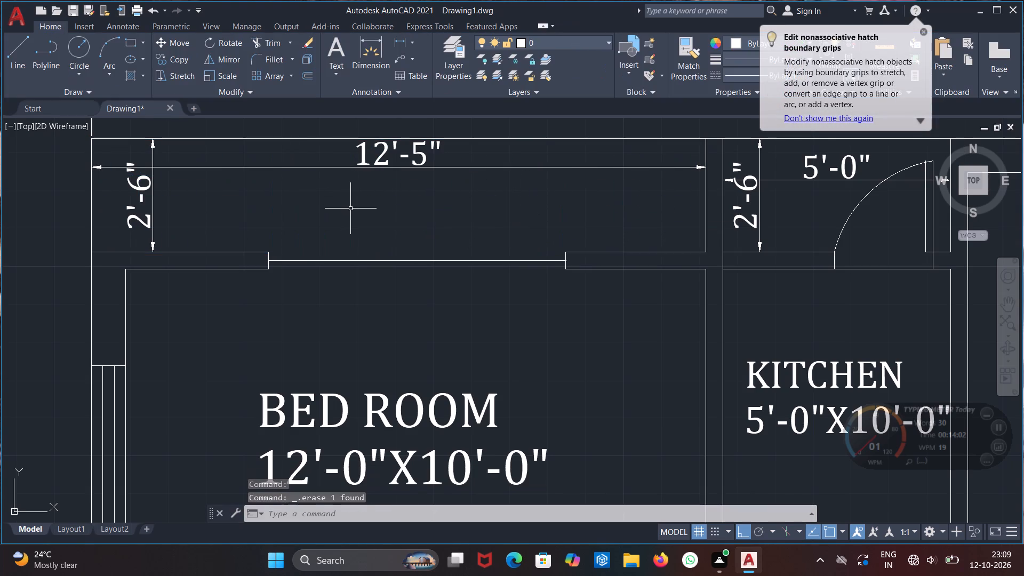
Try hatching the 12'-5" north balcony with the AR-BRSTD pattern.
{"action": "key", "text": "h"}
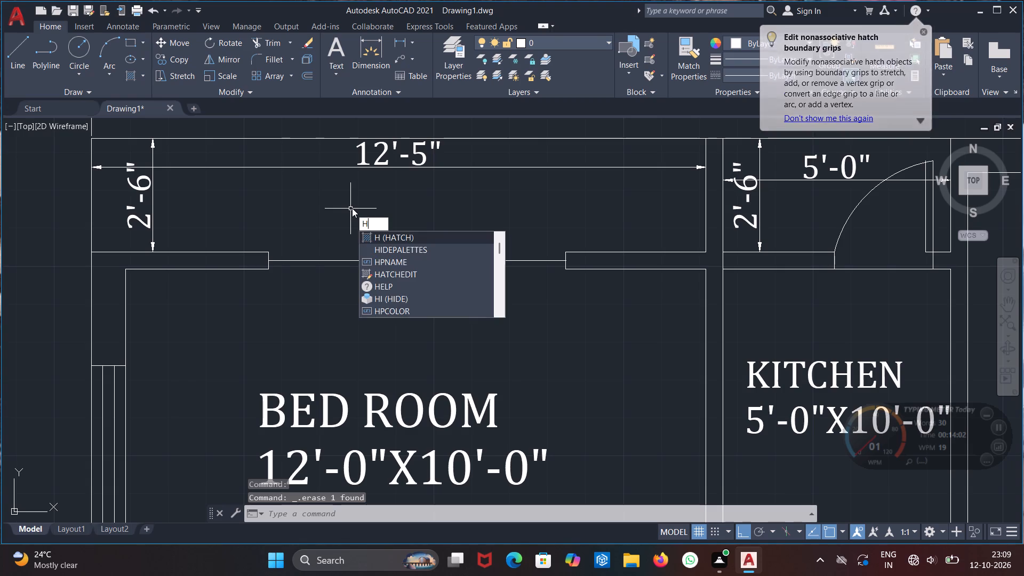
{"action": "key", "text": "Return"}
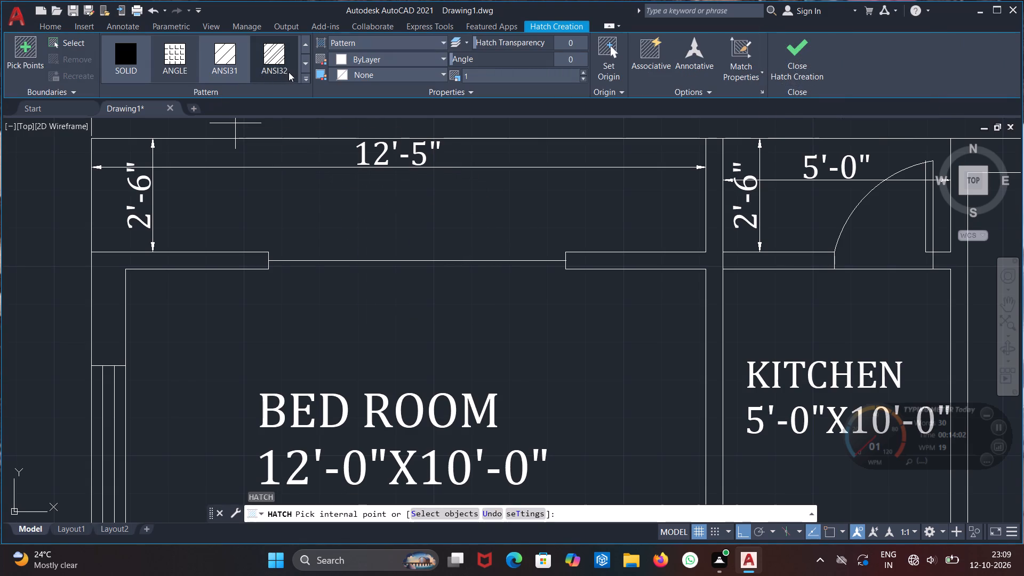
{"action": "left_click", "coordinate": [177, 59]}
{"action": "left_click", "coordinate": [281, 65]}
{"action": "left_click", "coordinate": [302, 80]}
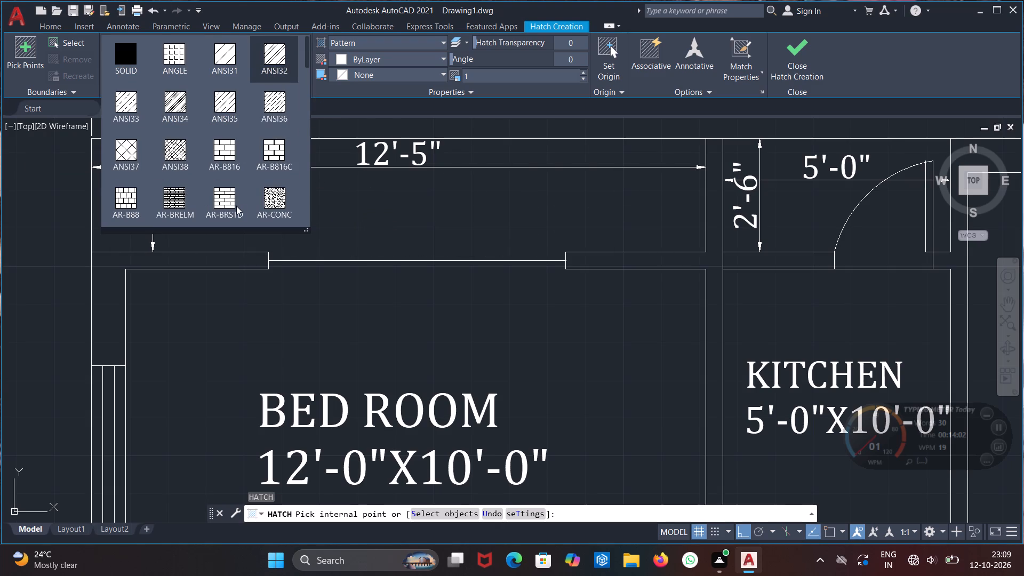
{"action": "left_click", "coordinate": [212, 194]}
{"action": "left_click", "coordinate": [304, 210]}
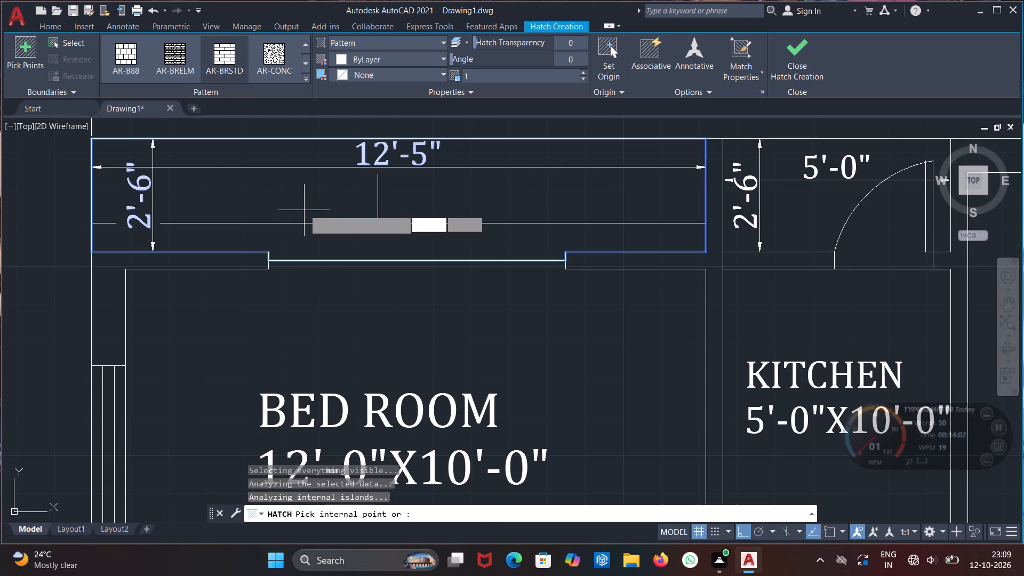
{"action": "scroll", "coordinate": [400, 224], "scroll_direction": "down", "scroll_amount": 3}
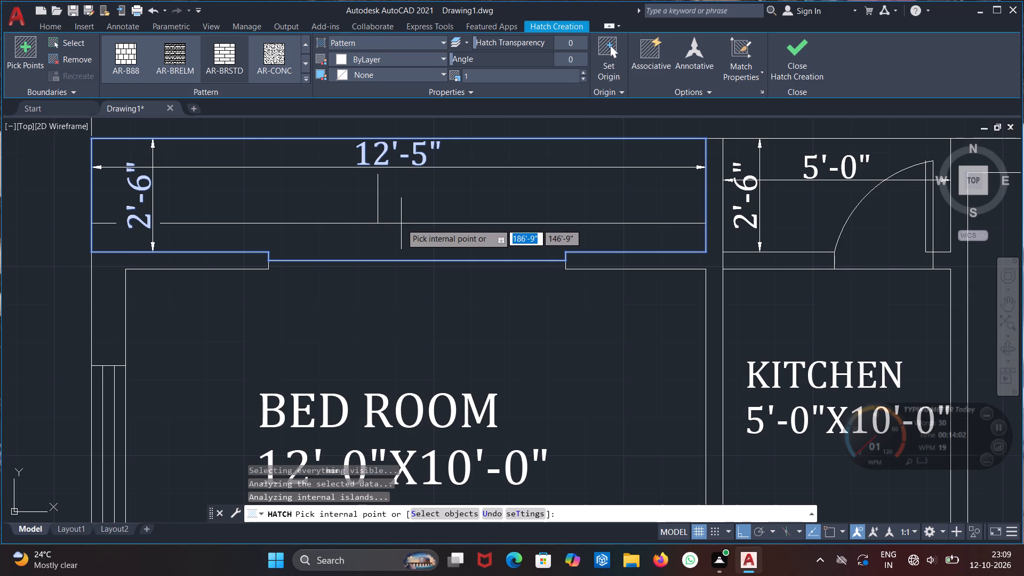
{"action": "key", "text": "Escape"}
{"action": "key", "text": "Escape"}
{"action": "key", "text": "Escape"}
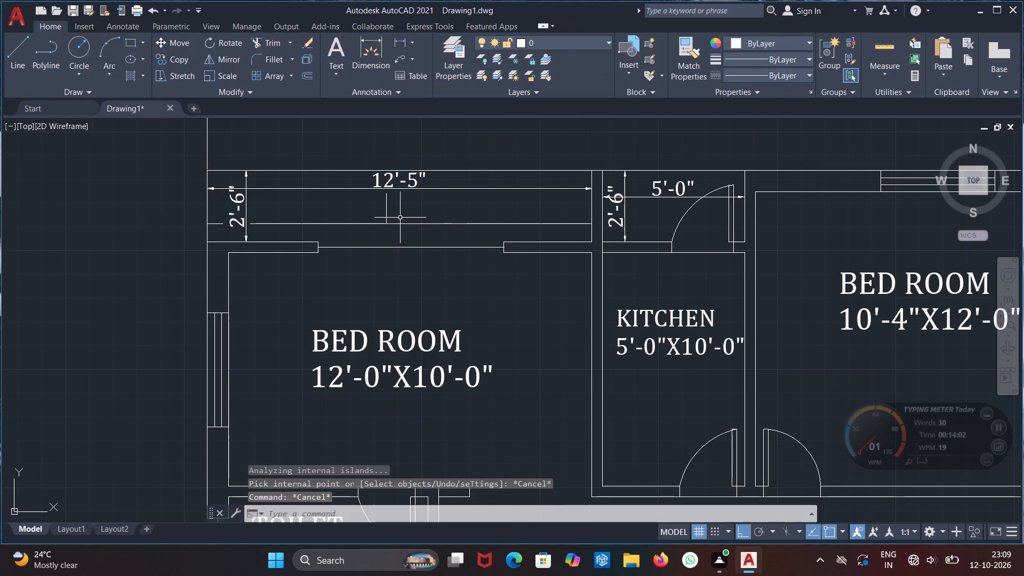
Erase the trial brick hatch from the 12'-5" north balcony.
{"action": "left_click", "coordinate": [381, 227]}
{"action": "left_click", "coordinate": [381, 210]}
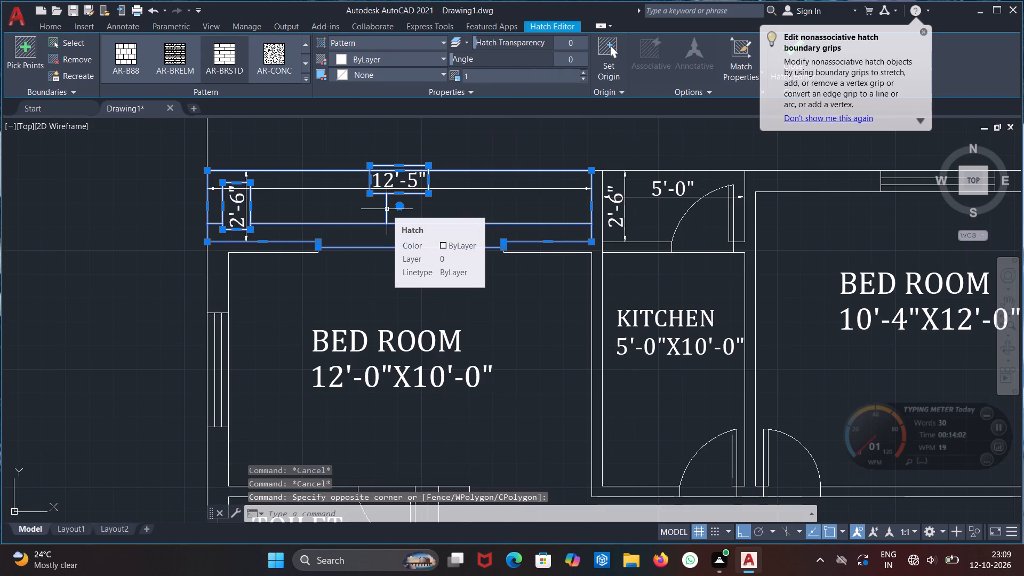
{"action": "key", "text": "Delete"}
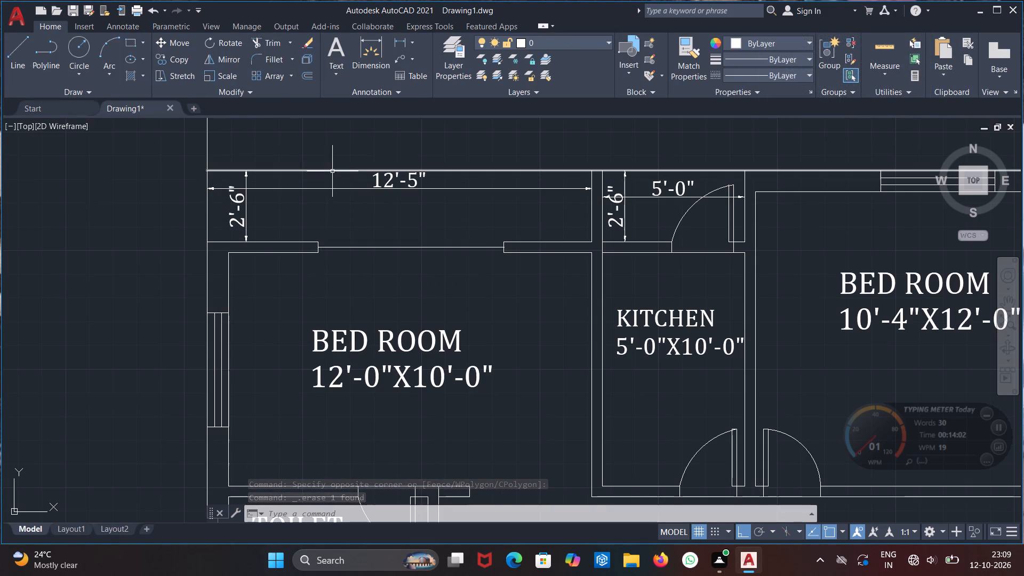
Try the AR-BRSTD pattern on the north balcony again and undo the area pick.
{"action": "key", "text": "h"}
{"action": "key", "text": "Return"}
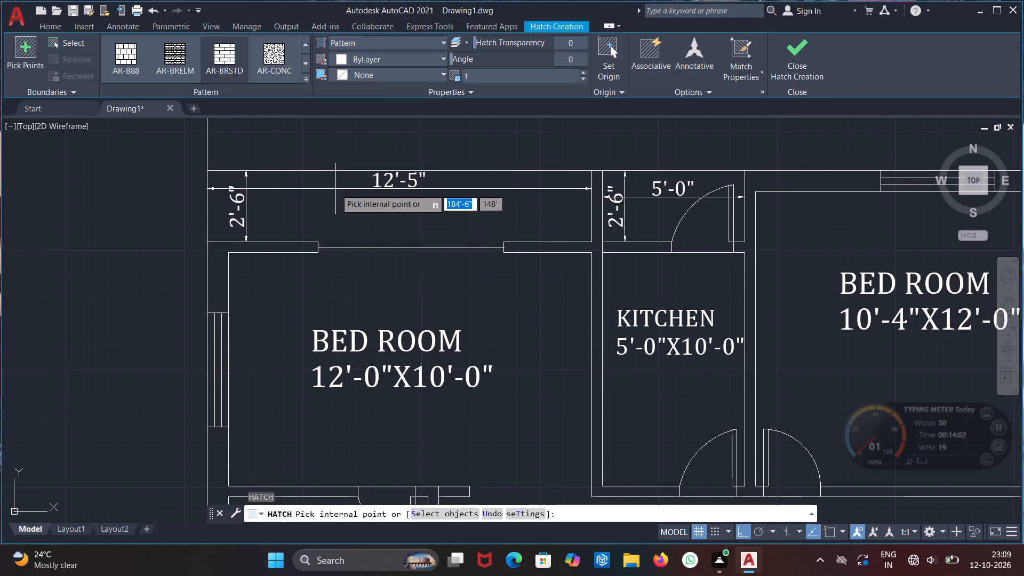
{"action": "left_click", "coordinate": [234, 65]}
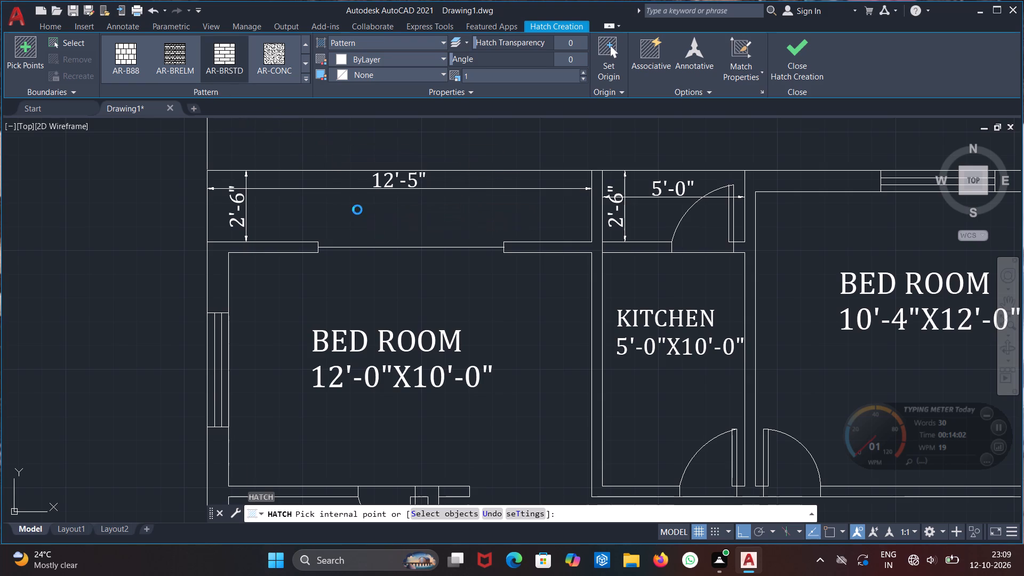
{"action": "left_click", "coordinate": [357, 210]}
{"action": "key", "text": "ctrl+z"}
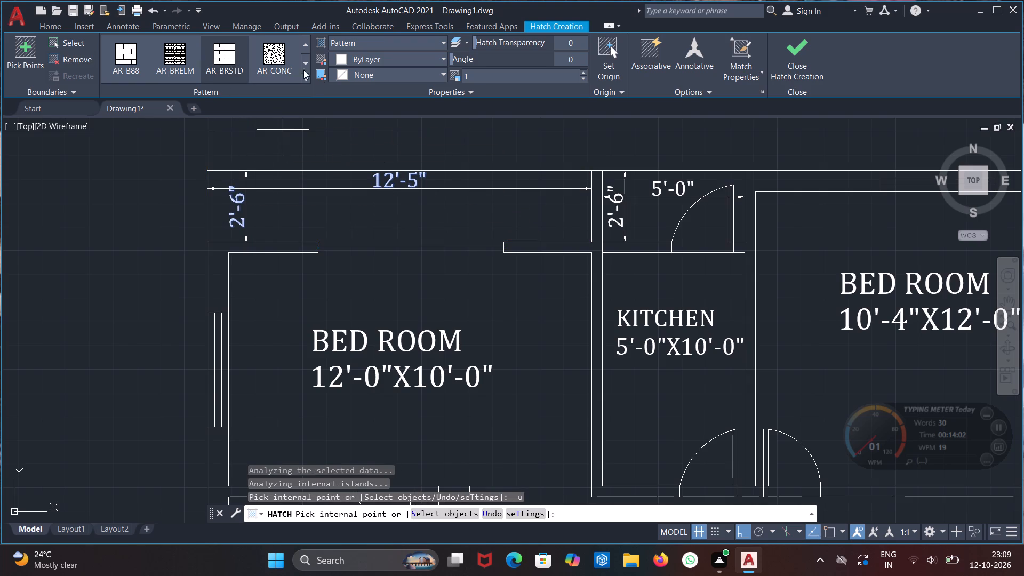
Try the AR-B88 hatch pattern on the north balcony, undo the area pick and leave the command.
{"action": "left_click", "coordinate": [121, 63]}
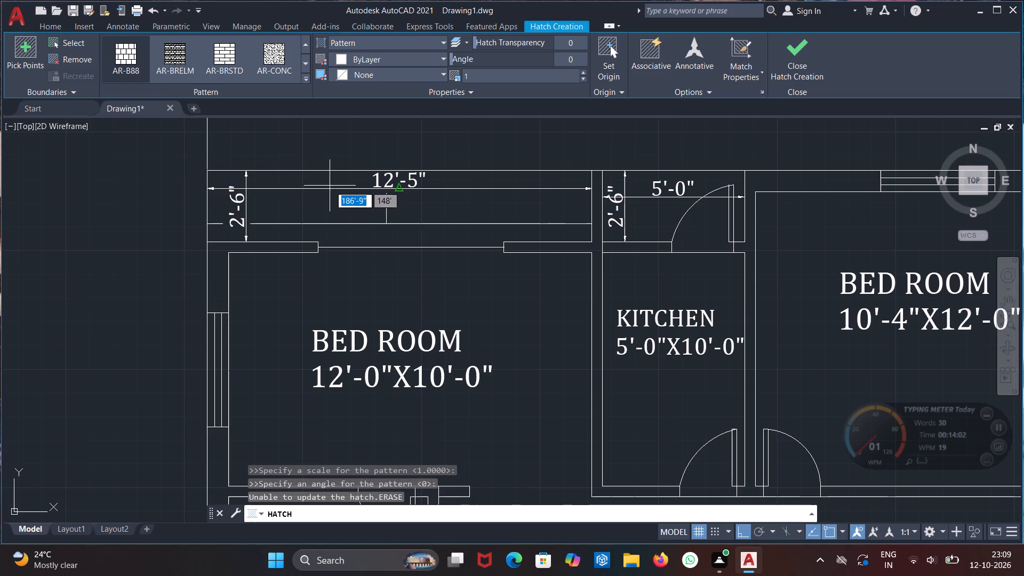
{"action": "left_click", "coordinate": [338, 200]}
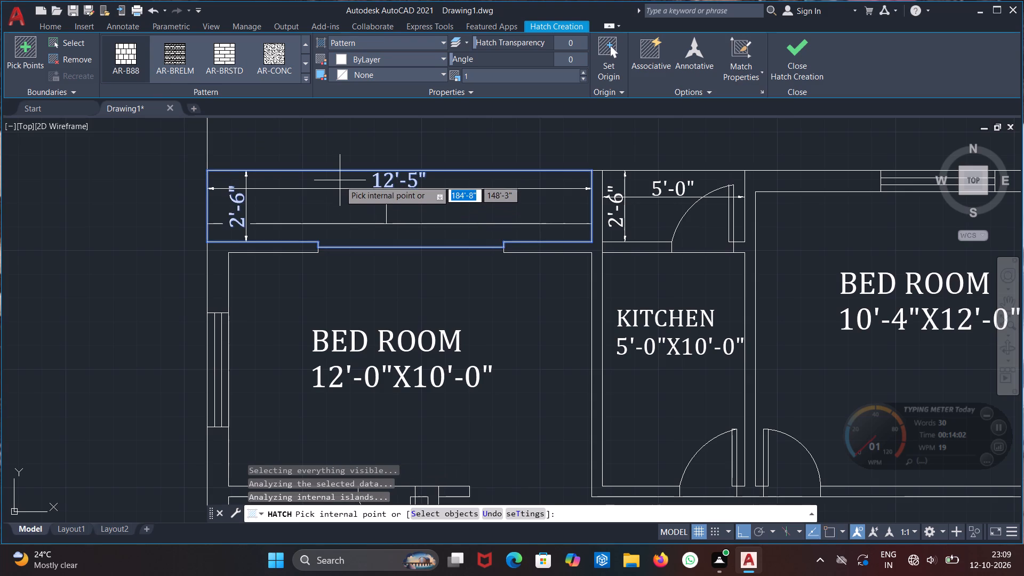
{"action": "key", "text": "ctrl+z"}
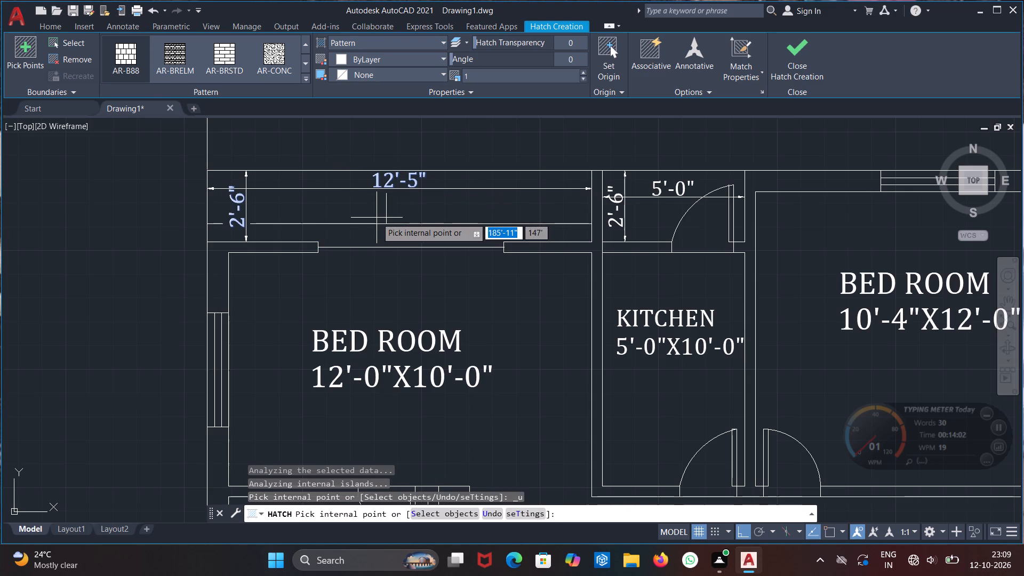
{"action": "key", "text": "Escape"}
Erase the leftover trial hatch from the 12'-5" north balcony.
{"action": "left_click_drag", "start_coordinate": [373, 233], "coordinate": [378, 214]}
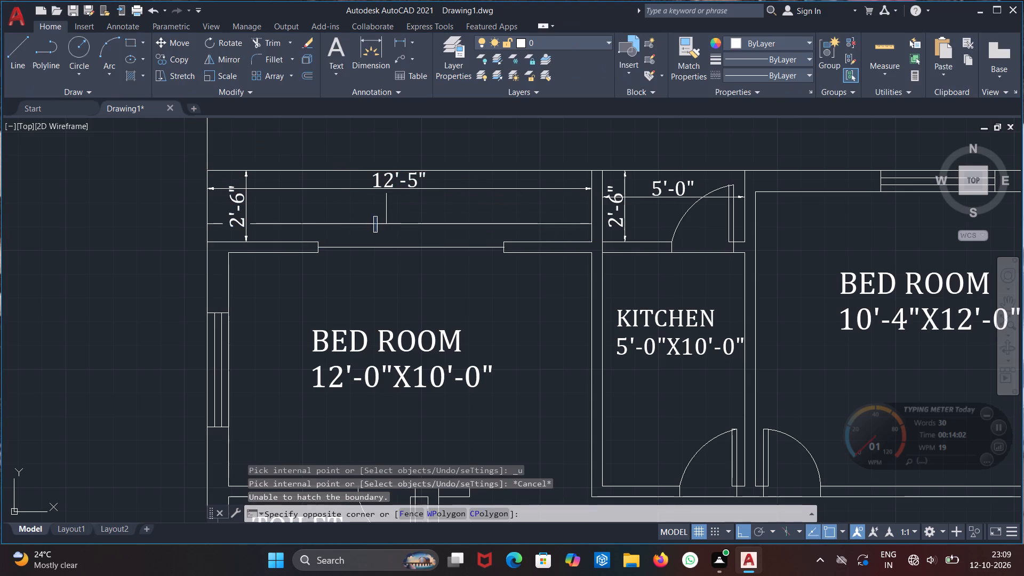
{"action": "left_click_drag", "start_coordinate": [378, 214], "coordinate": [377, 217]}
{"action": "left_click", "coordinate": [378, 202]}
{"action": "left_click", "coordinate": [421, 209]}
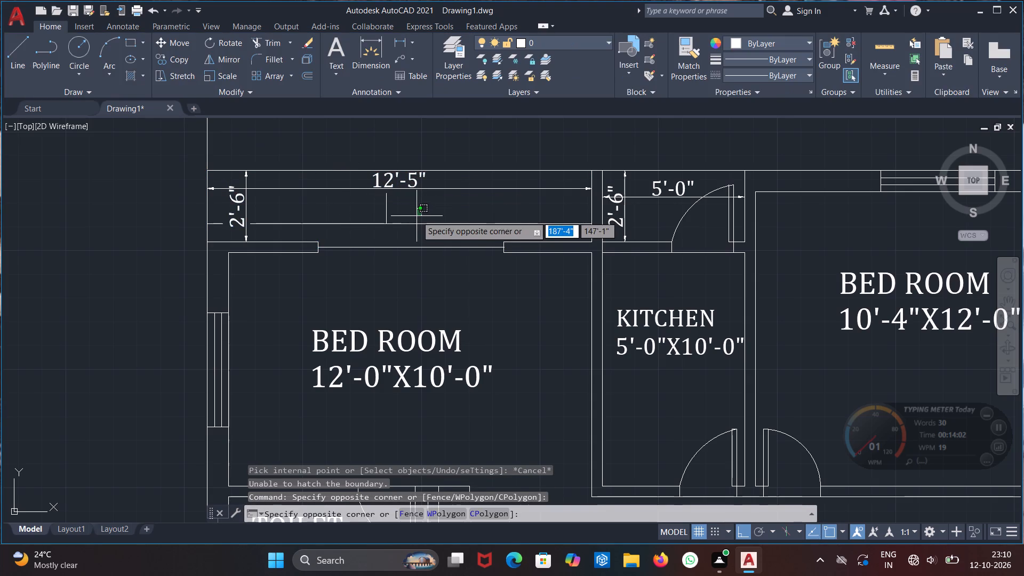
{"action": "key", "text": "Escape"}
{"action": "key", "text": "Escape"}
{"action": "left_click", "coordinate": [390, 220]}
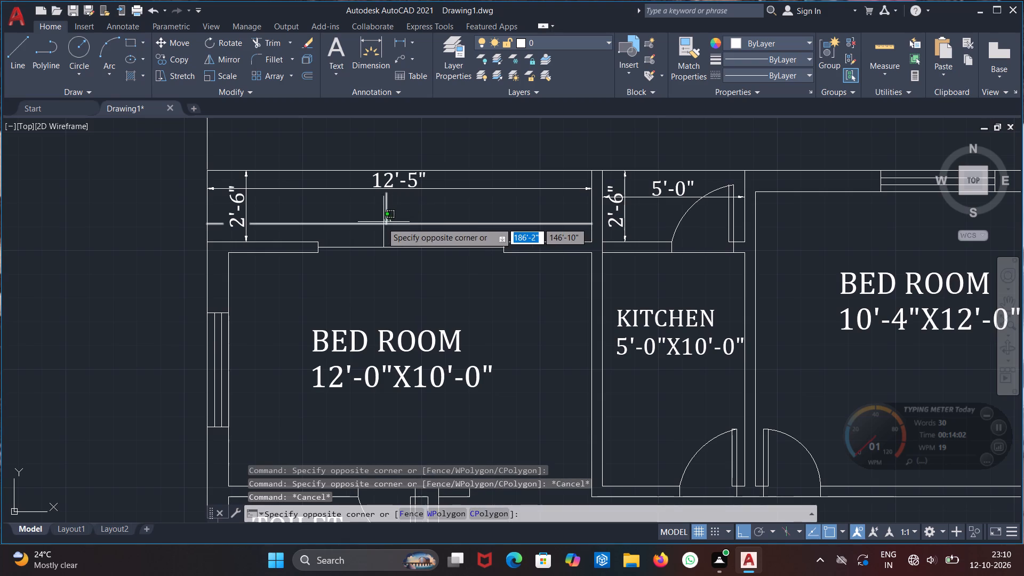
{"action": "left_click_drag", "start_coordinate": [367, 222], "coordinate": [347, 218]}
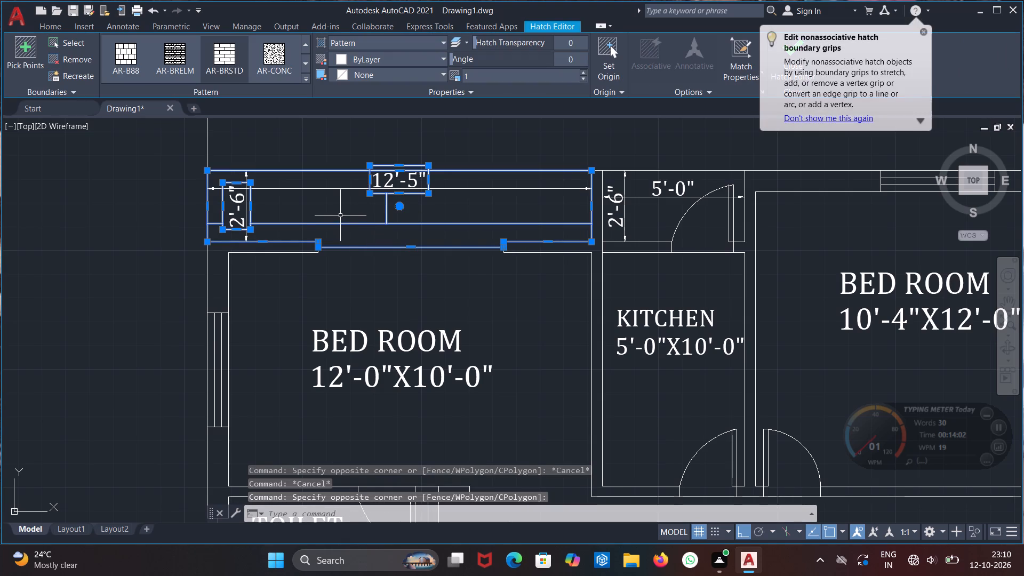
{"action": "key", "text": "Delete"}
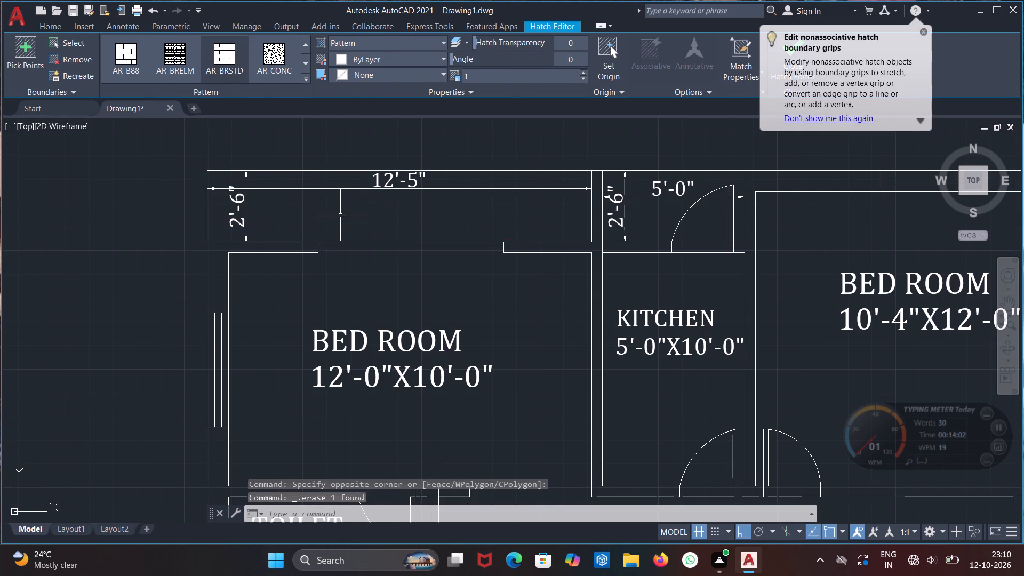
Hatch the 12'-5" by 2'-6" north balcony with the ANSI38 pattern.
{"action": "key", "text": "h"}
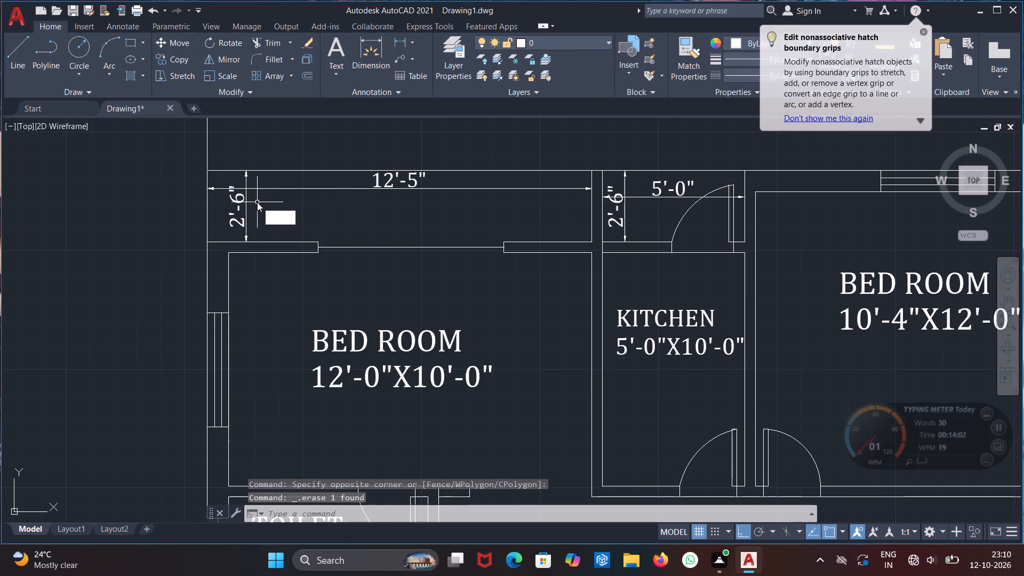
{"action": "key", "text": "Return"}
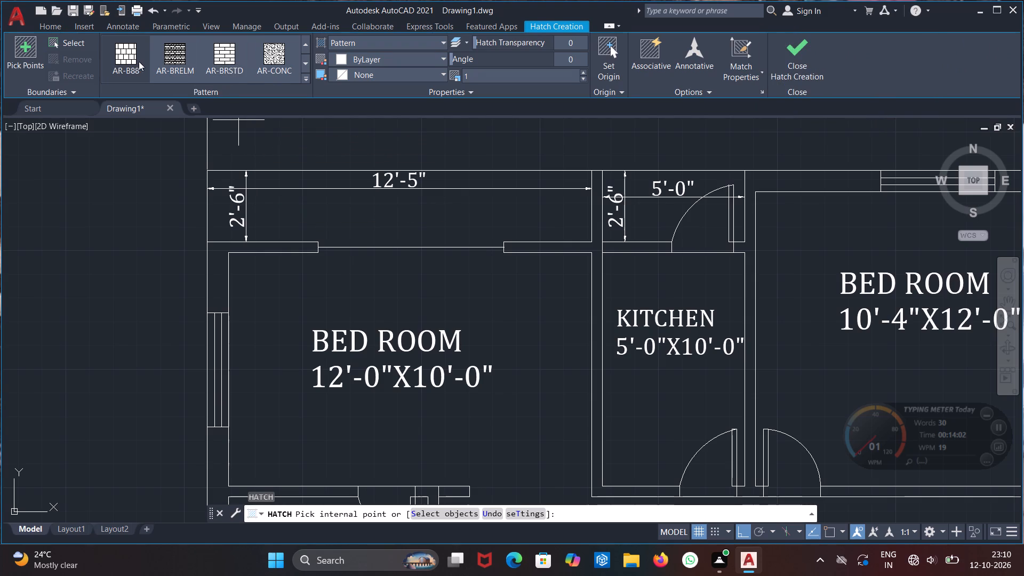
{"action": "left_click", "coordinate": [306, 79]}
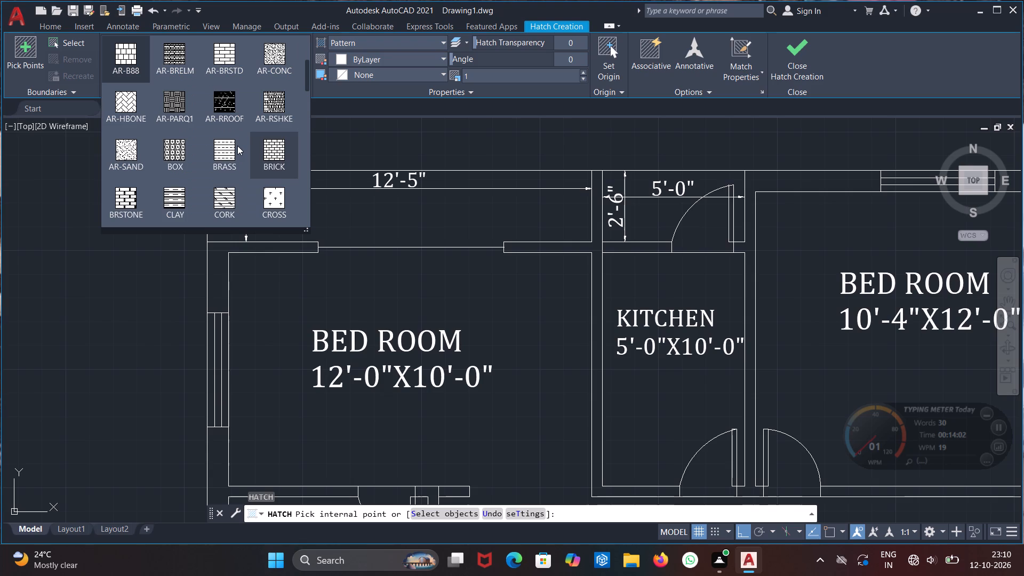
{"action": "scroll", "coordinate": [237, 146], "scroll_direction": "down", "scroll_amount": 3}
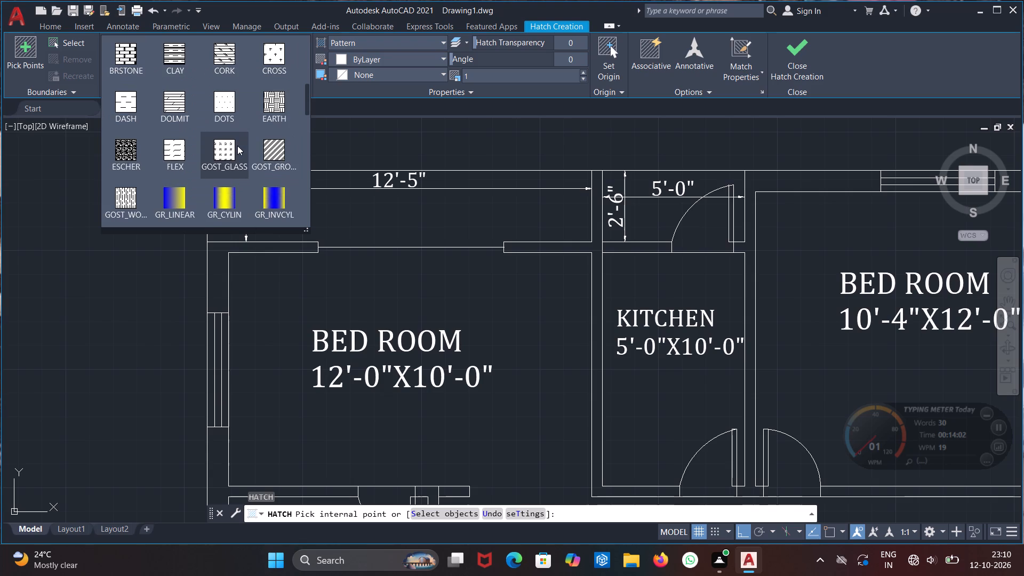
{"action": "scroll", "coordinate": [237, 146], "scroll_direction": "down", "scroll_amount": 1}
{"action": "scroll", "coordinate": [237, 146], "scroll_direction": "up", "scroll_amount": 4}
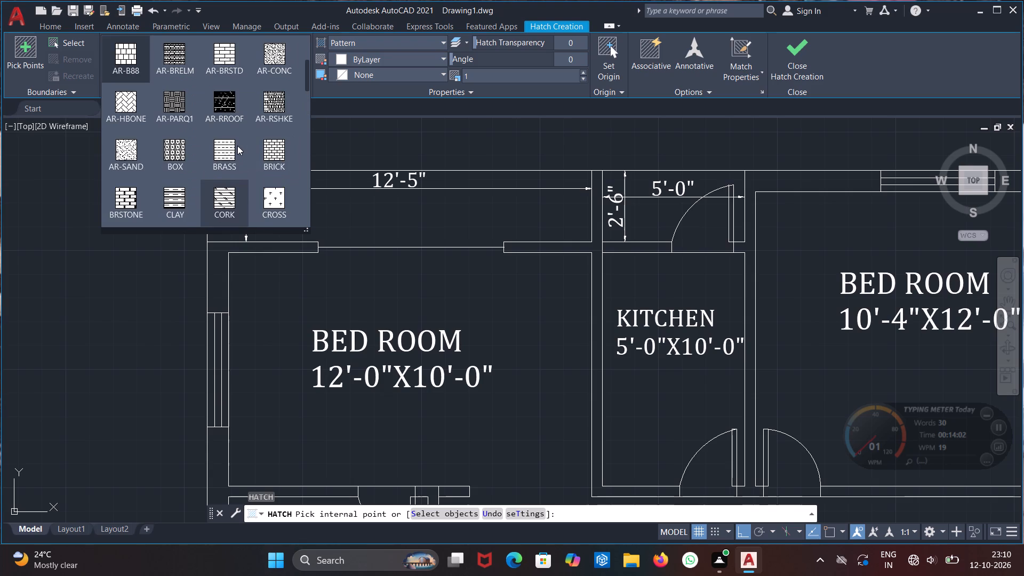
{"action": "scroll", "coordinate": [237, 146], "scroll_direction": "up", "scroll_amount": 2}
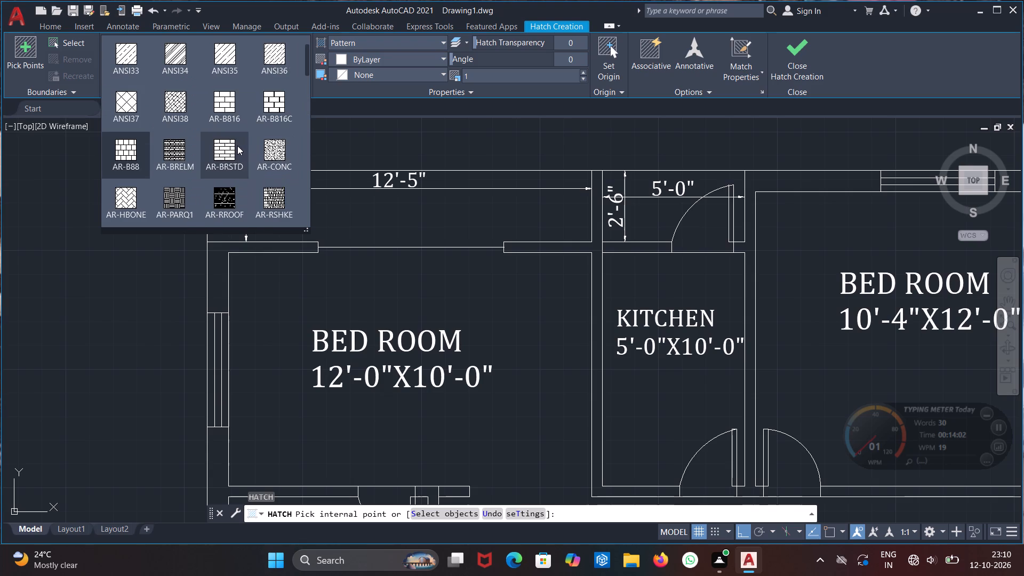
{"action": "scroll", "coordinate": [237, 146], "scroll_direction": "up", "scroll_amount": 1}
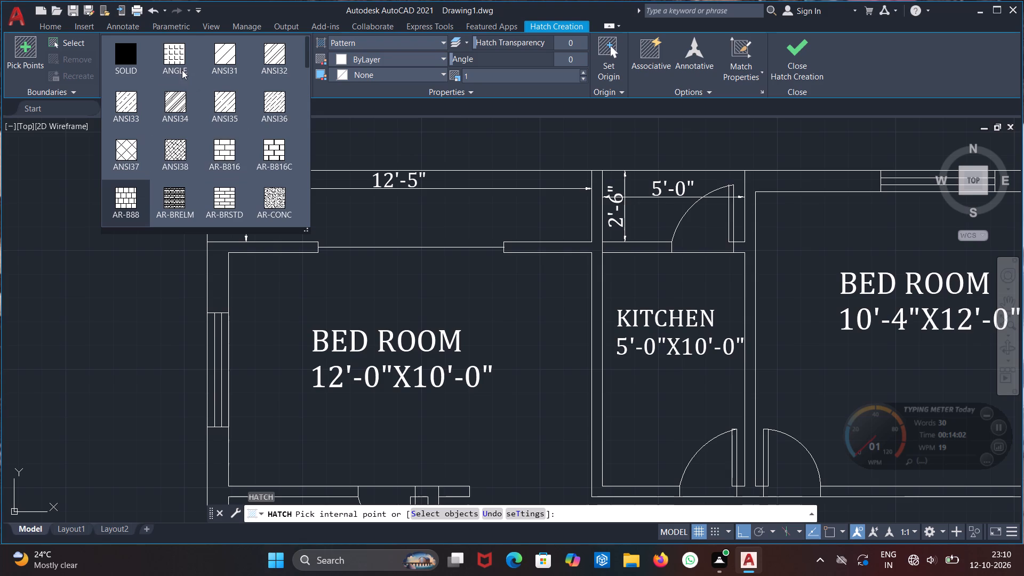
{"action": "left_click", "coordinate": [178, 156]}
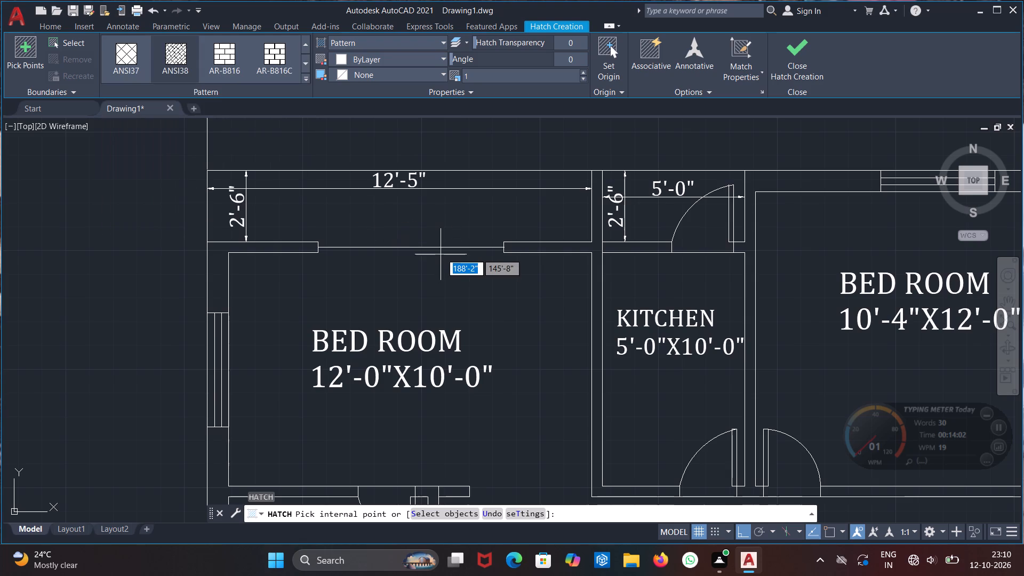
{"action": "left_click", "coordinate": [442, 230]}
Add the 12'-5" by 2'-8" south balcony below the M BED ROOM to the ANSI38 hatch.
{"action": "scroll", "coordinate": [434, 258], "scroll_direction": "down", "scroll_amount": 1}
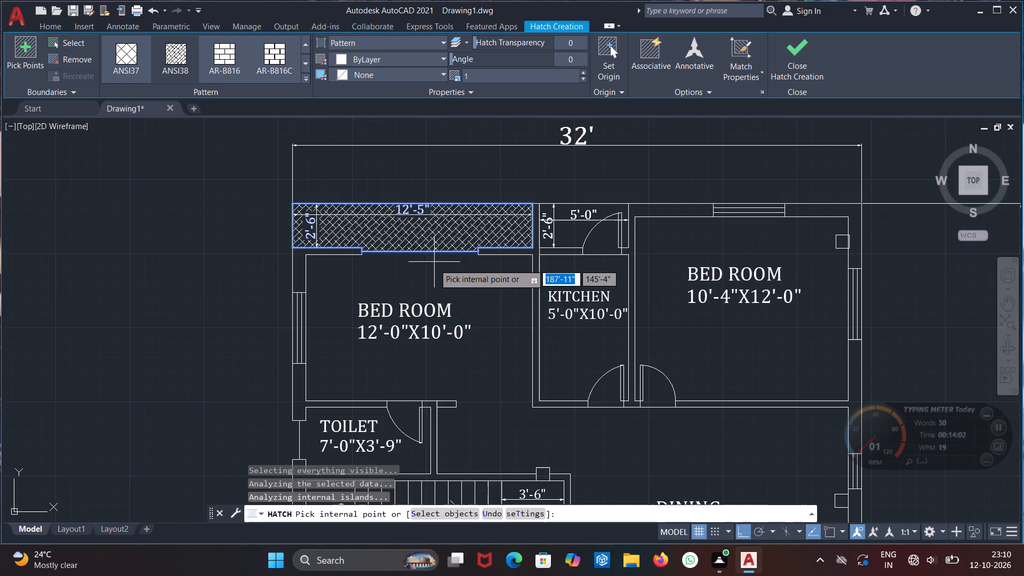
{"action": "middle_click_drag", "start_coordinate": [430, 271], "coordinate": [421, 139]}
{"action": "middle_click_drag", "start_coordinate": [465, 315], "coordinate": [445, 177]}
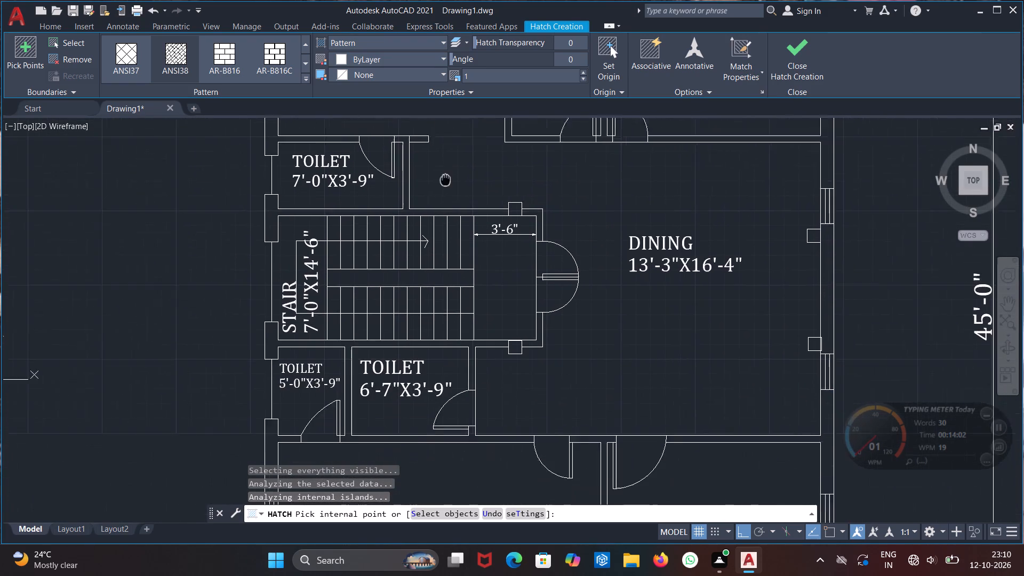
{"action": "middle_click_drag", "start_coordinate": [445, 177], "coordinate": [443, 146]}
{"action": "middle_click_drag", "start_coordinate": [487, 470], "coordinate": [477, 179]}
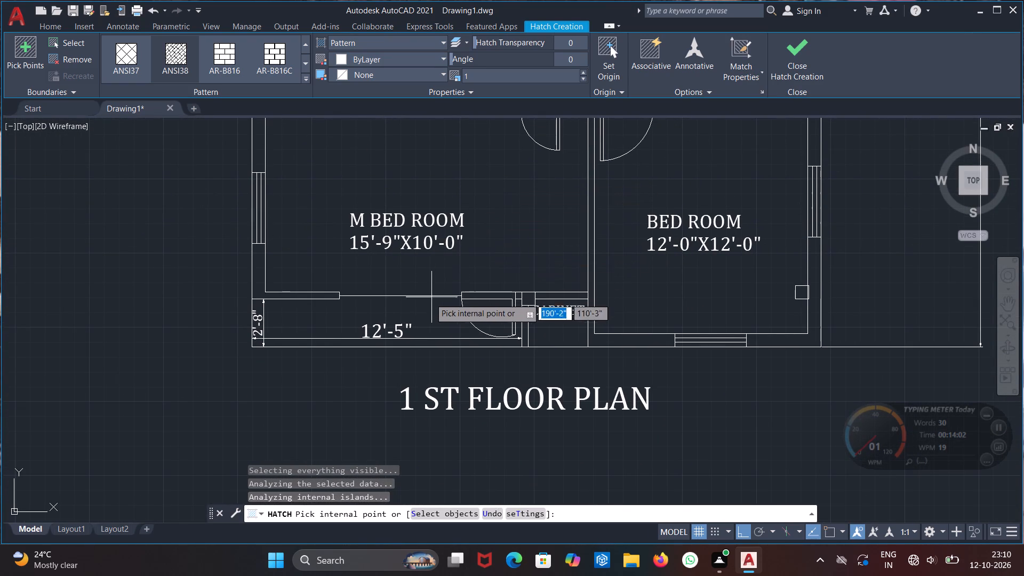
{"action": "left_click", "coordinate": [418, 313]}
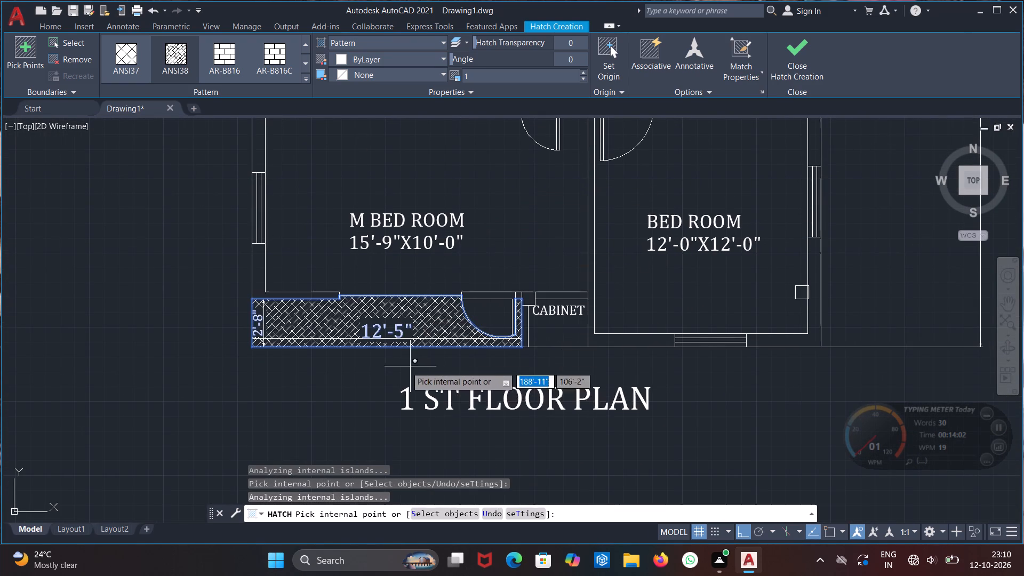
Examine the ANSI38 hatch on the north and south balconies and leave the Hatch command.
{"action": "scroll", "coordinate": [391, 369], "scroll_direction": "down", "scroll_amount": 2}
{"action": "middle_click_drag", "start_coordinate": [385, 286], "coordinate": [353, 402]}
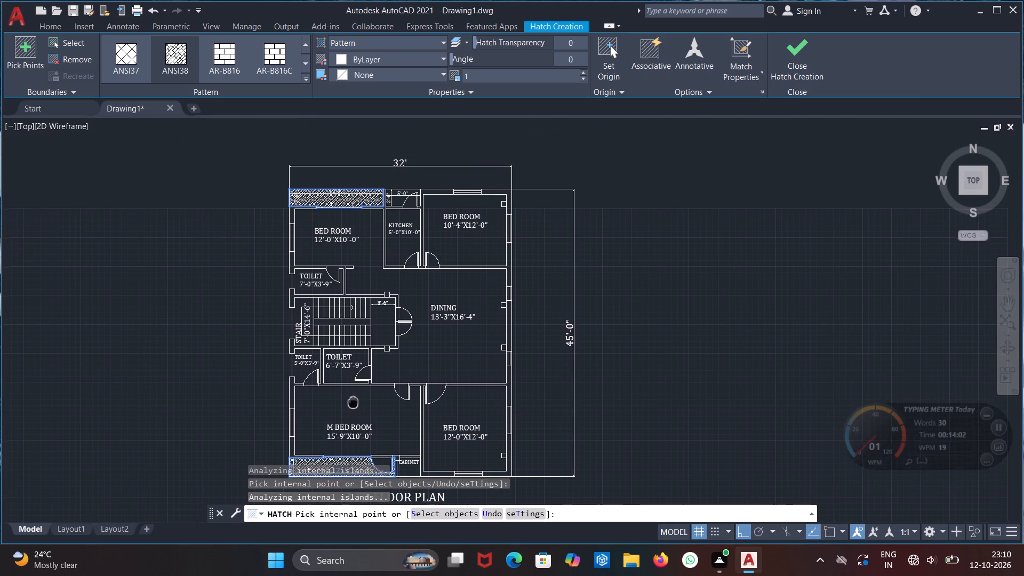
{"action": "middle_click_drag", "start_coordinate": [353, 402], "coordinate": [352, 400]}
{"action": "scroll", "coordinate": [327, 195], "scroll_direction": "up", "scroll_amount": 3}
{"action": "middle_click_drag", "start_coordinate": [318, 193], "coordinate": [318, 194]}
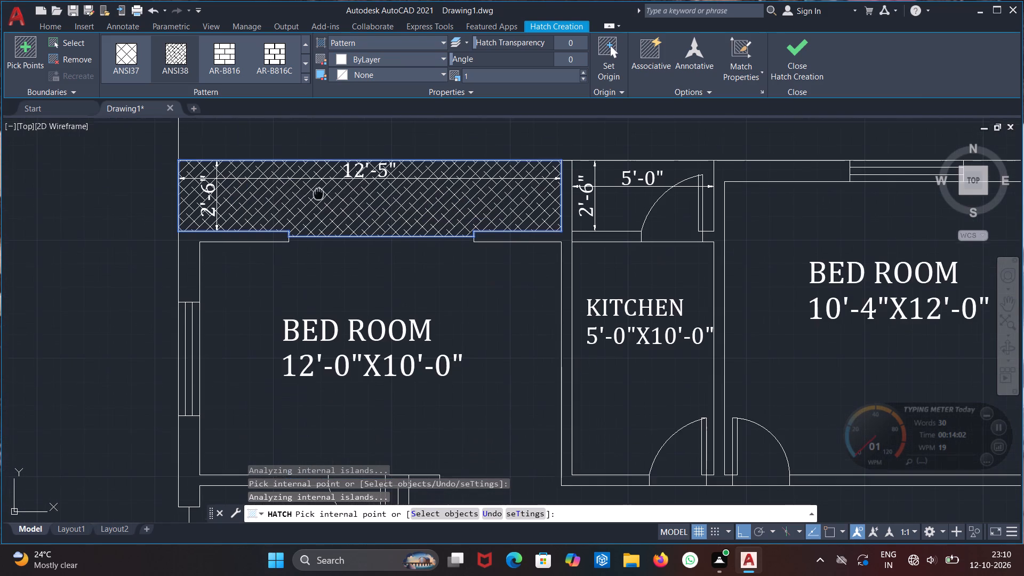
{"action": "middle_click_drag", "start_coordinate": [318, 194], "coordinate": [334, 258]}
{"action": "scroll", "coordinate": [394, 235], "scroll_direction": "up", "scroll_amount": 1}
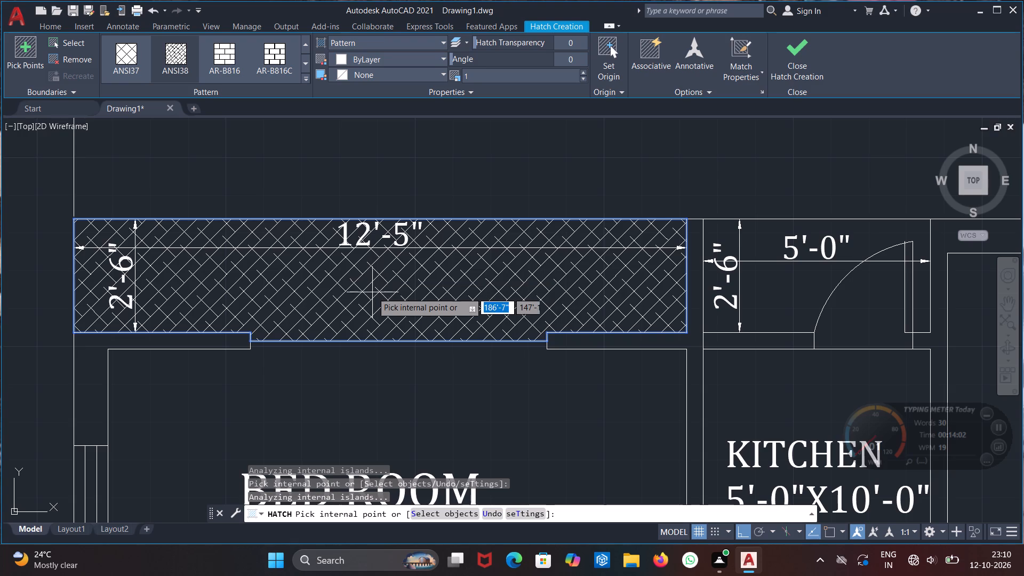
{"action": "scroll", "coordinate": [371, 306], "scroll_direction": "down", "scroll_amount": 3}
{"action": "middle_click_drag", "start_coordinate": [387, 351], "coordinate": [387, 147]}
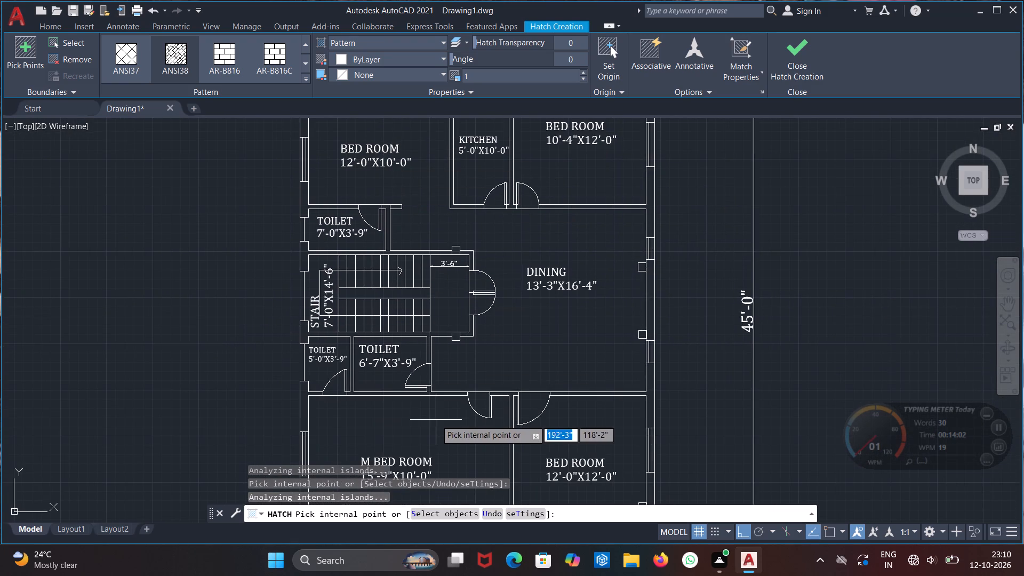
{"action": "middle_click_drag", "start_coordinate": [436, 420], "coordinate": [371, 246]}
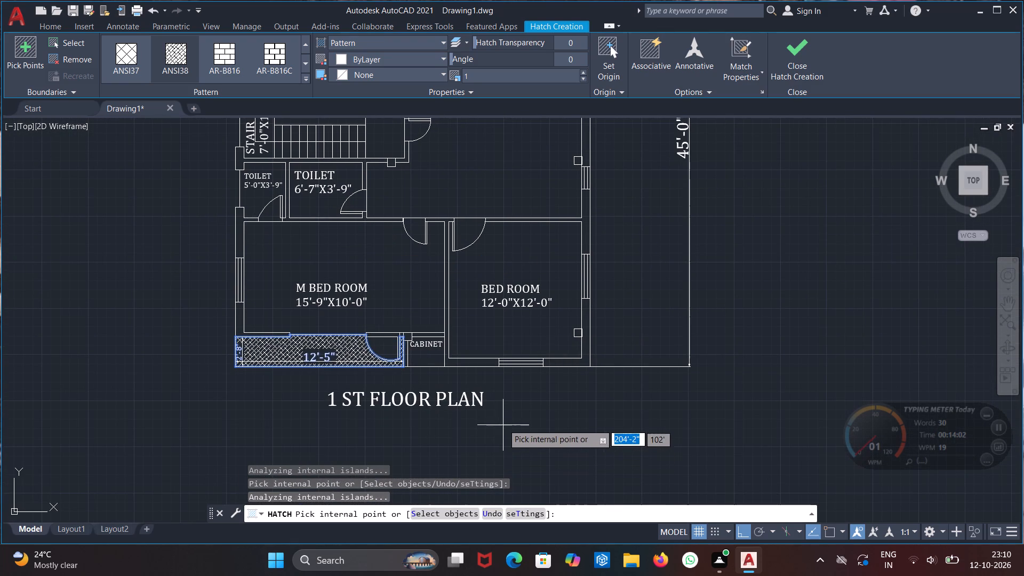
{"action": "key", "text": "Escape"}
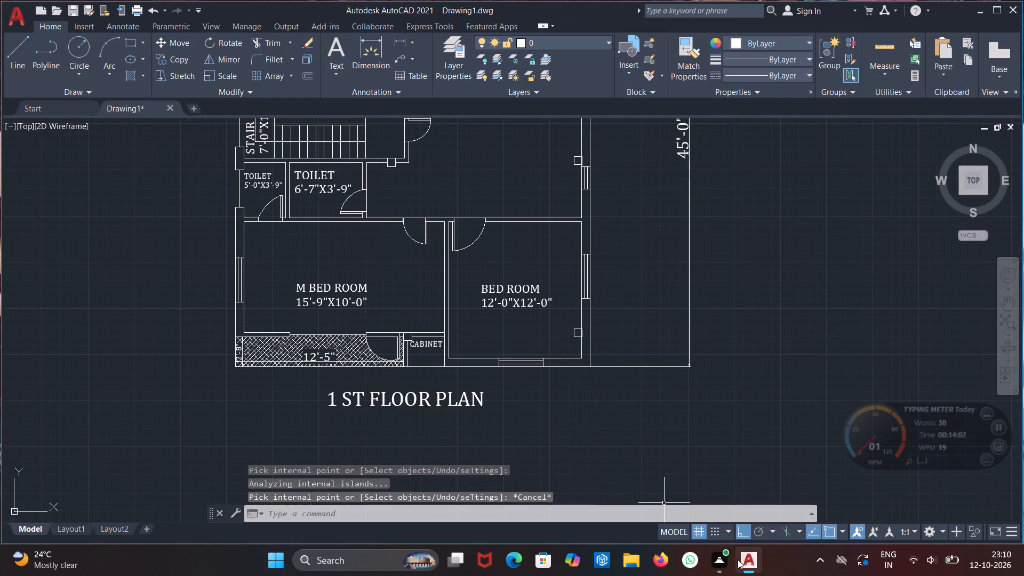
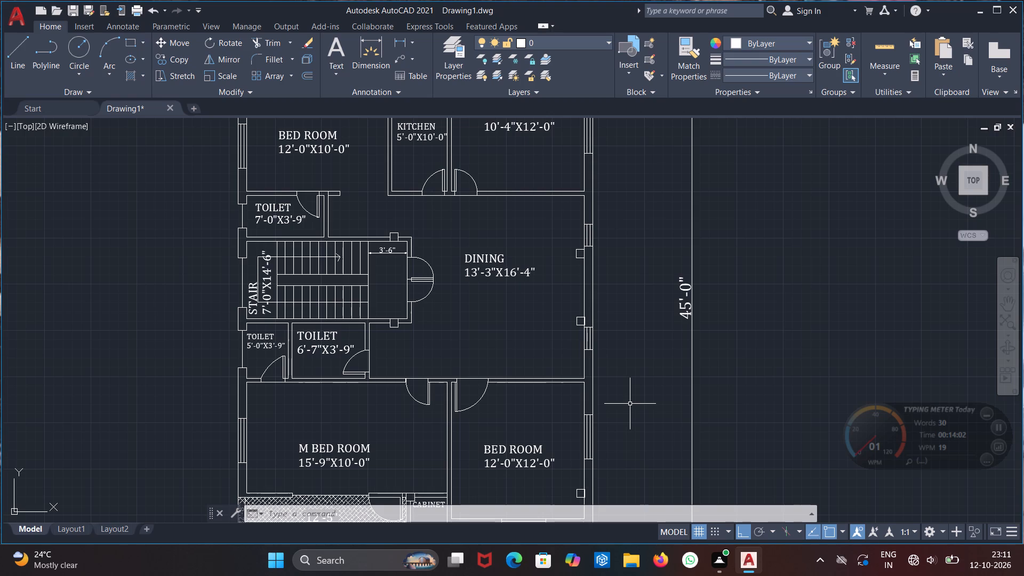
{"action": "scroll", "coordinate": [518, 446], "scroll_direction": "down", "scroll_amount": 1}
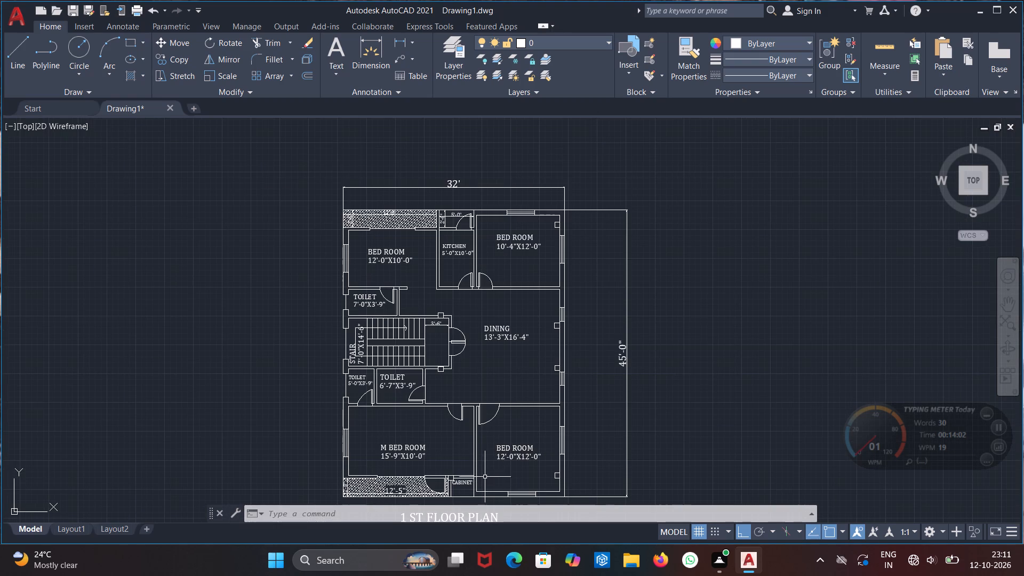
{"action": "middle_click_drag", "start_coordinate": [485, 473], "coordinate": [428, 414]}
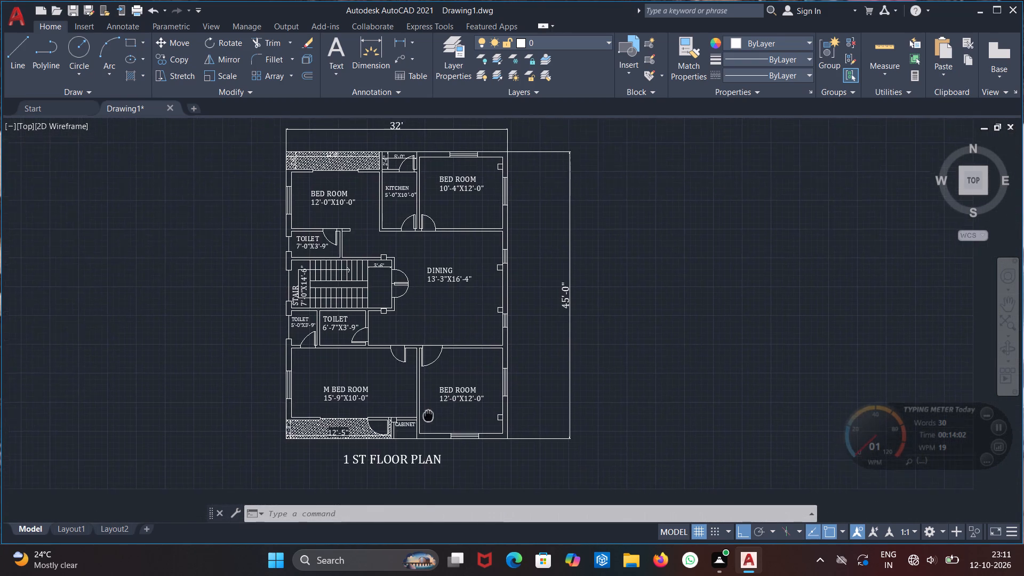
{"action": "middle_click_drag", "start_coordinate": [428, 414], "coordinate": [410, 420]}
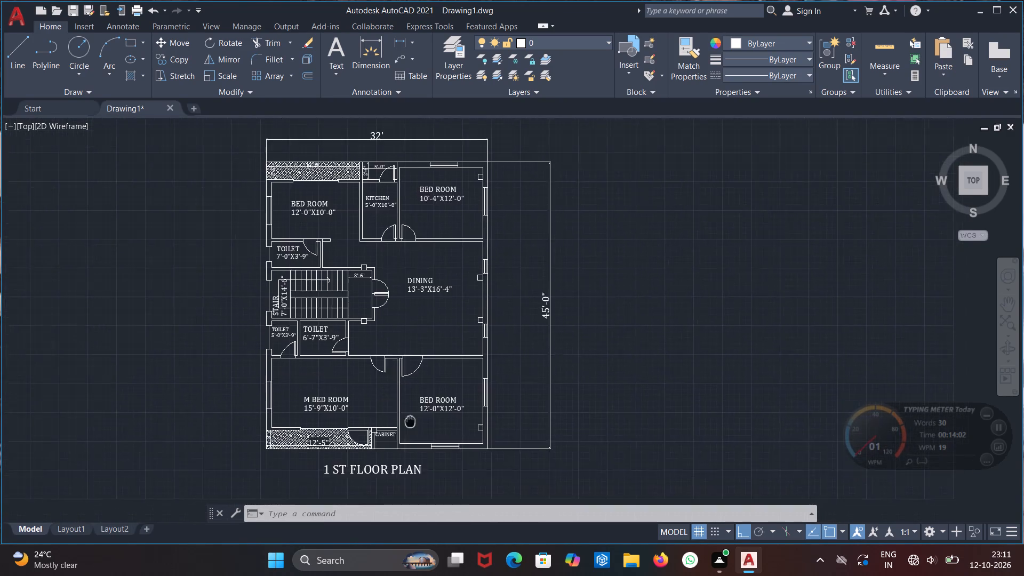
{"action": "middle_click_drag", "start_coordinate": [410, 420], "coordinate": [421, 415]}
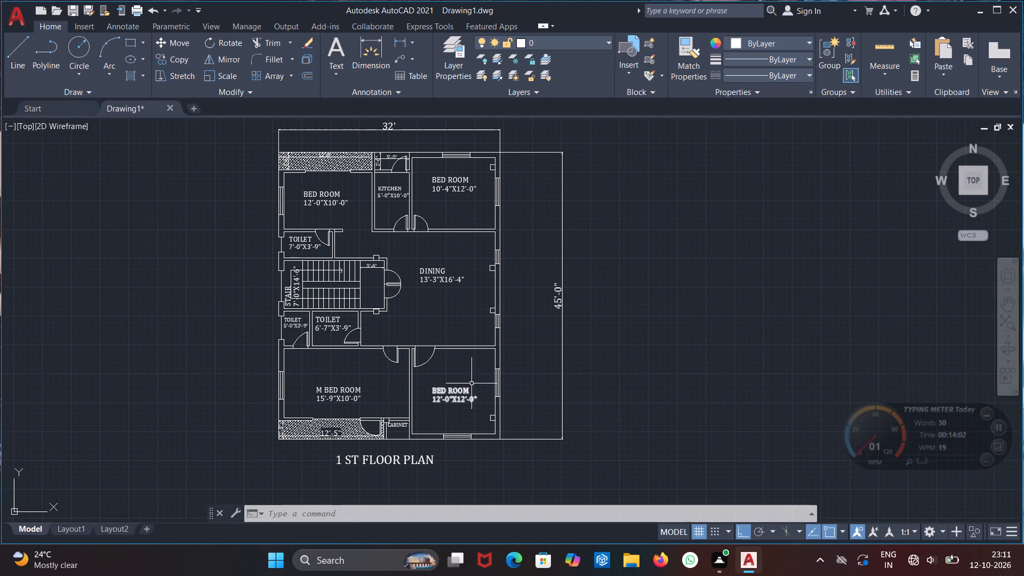
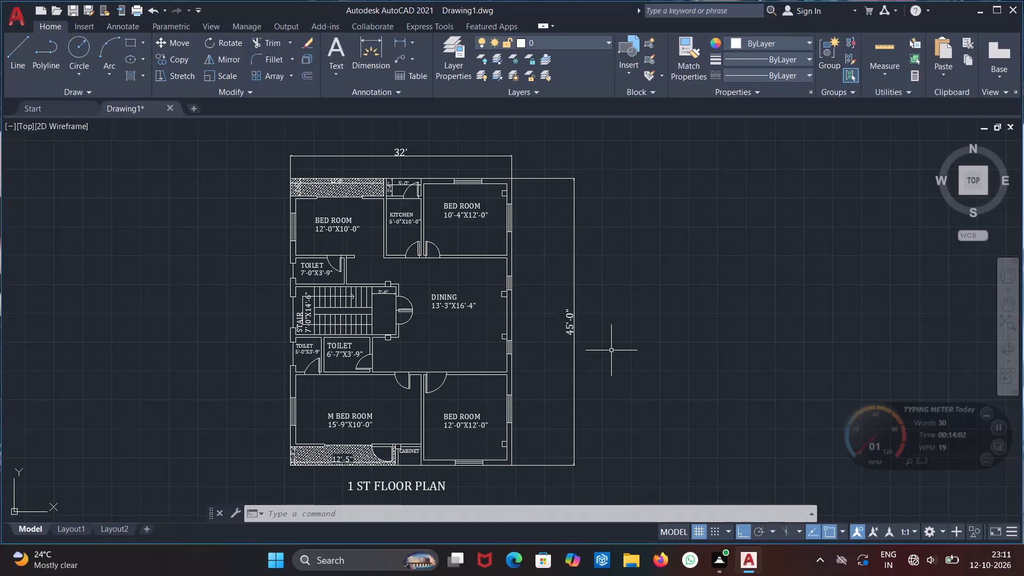
Save the drawing in Documents under the file name 1 ST FLOOR PLAN.
{"action": "key", "text": "ctrl+s"}
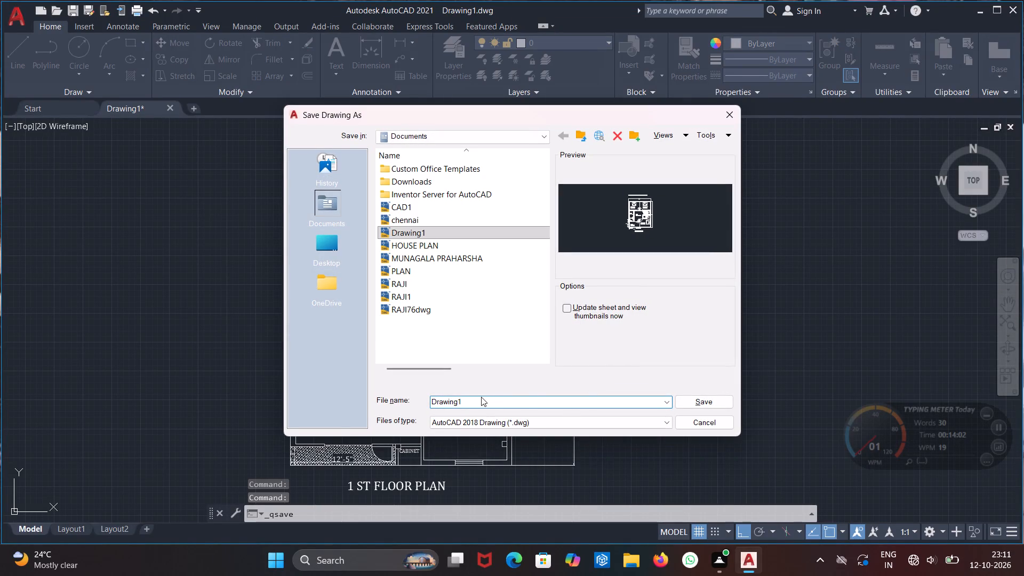
{"action": "left_click", "coordinate": [478, 398]}
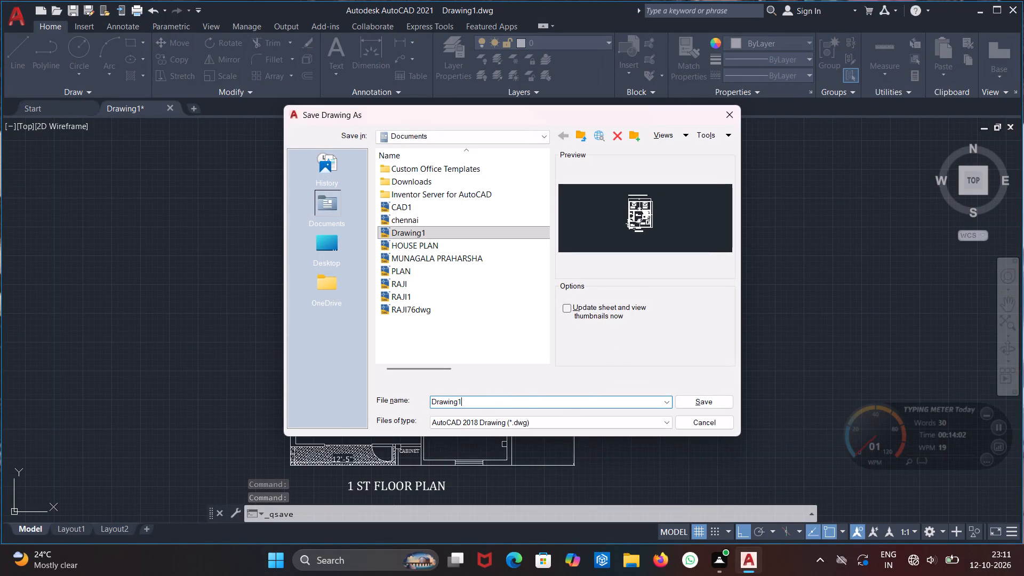
{"action": "left_click_drag", "start_coordinate": [468, 401], "coordinate": [423, 406]}
{"action": "key", "text": "Delete"}
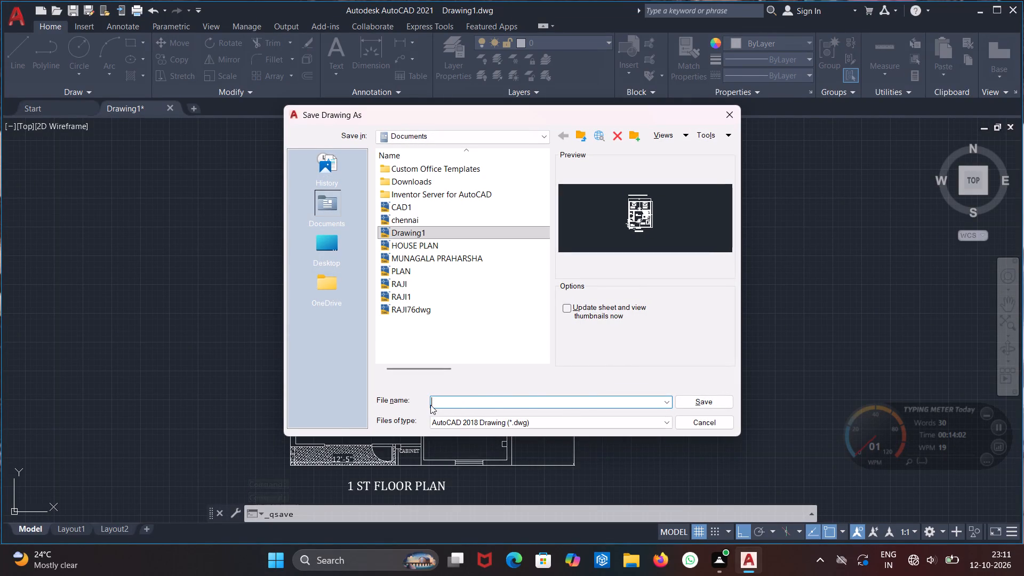
{"action": "type", "text": "1 ST"}
{"action": "key", "text": "space"}
{"action": "type", "text": "FLOOR PLAN"}
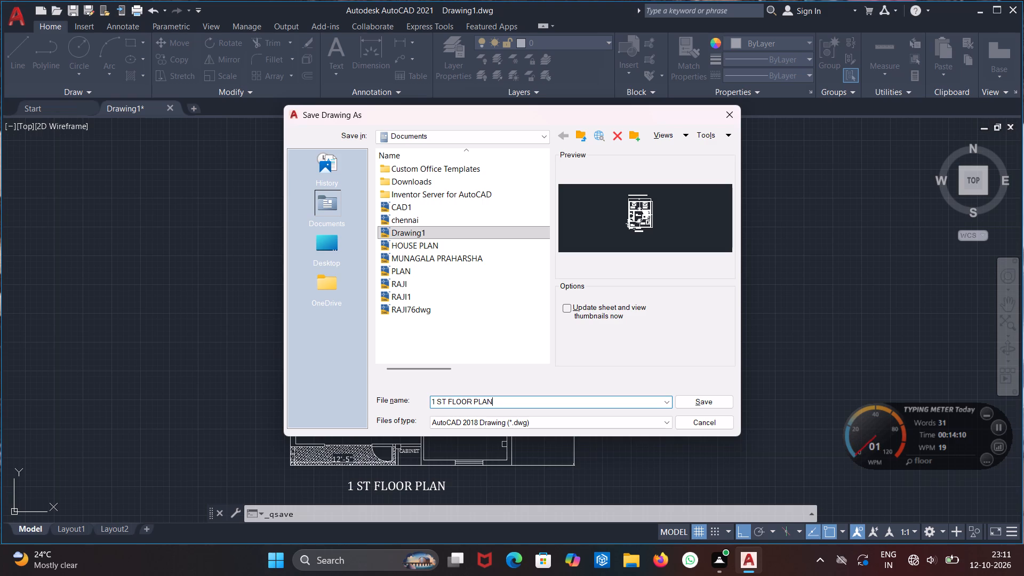
{"action": "left_click", "coordinate": [691, 405]}
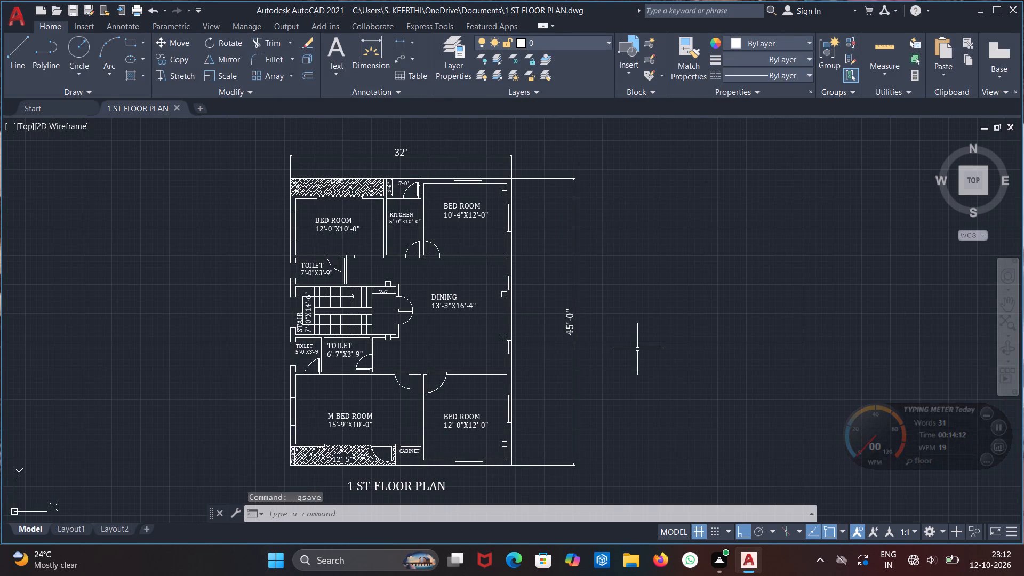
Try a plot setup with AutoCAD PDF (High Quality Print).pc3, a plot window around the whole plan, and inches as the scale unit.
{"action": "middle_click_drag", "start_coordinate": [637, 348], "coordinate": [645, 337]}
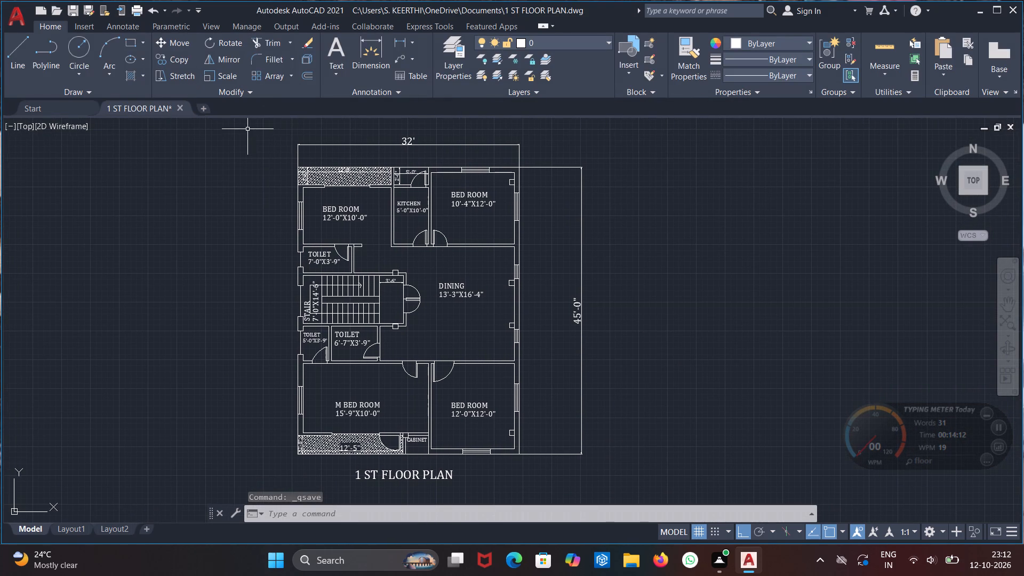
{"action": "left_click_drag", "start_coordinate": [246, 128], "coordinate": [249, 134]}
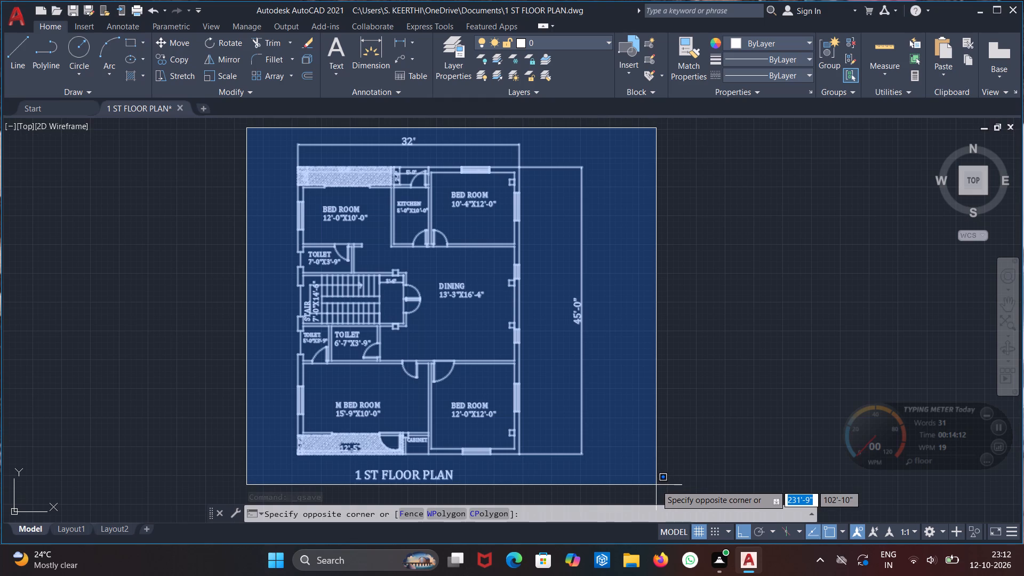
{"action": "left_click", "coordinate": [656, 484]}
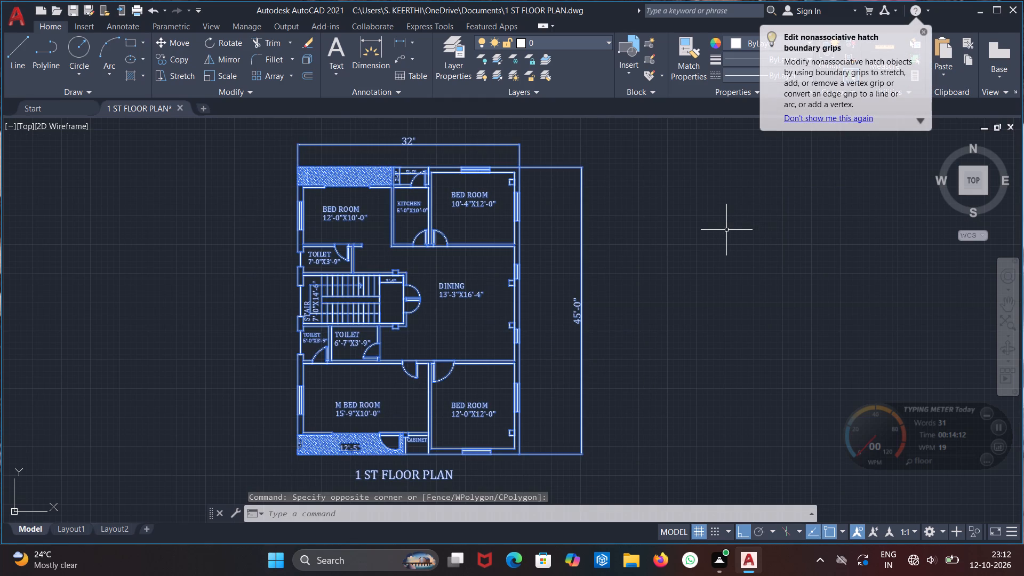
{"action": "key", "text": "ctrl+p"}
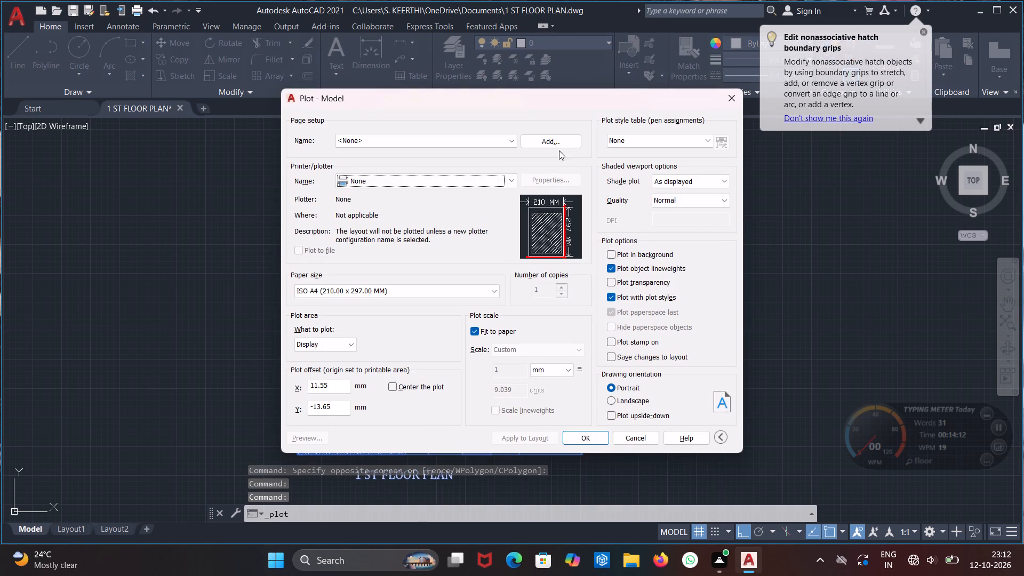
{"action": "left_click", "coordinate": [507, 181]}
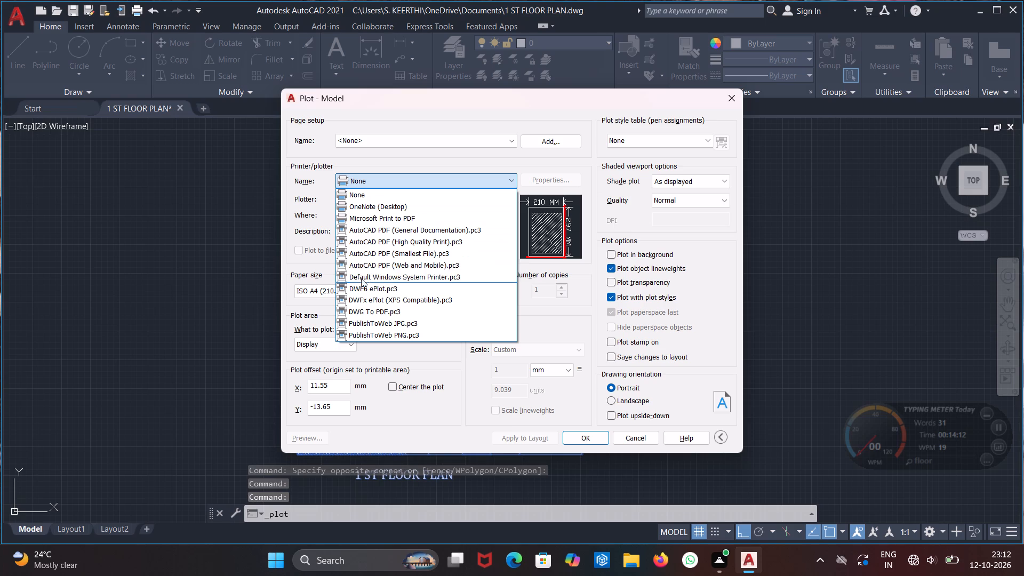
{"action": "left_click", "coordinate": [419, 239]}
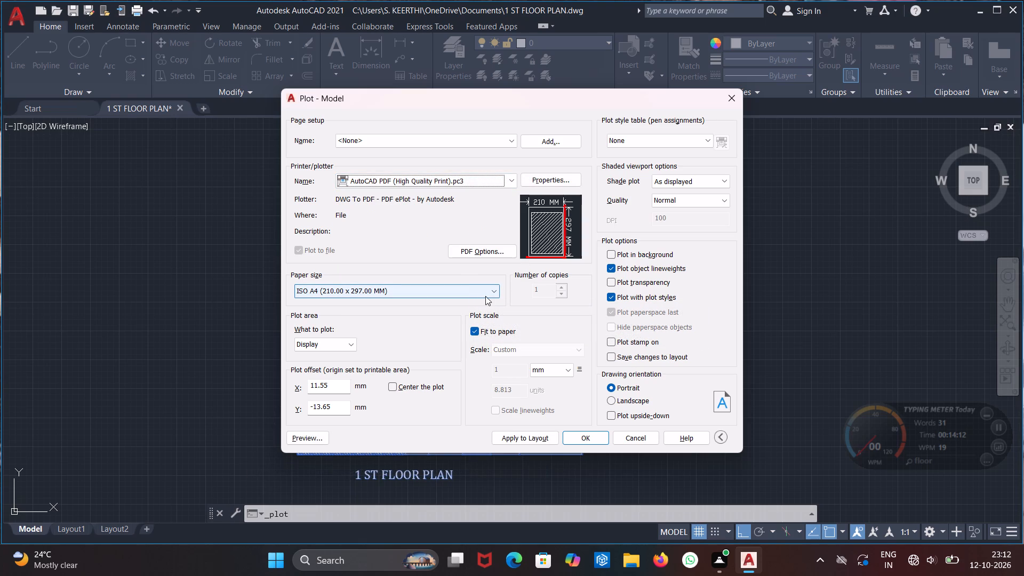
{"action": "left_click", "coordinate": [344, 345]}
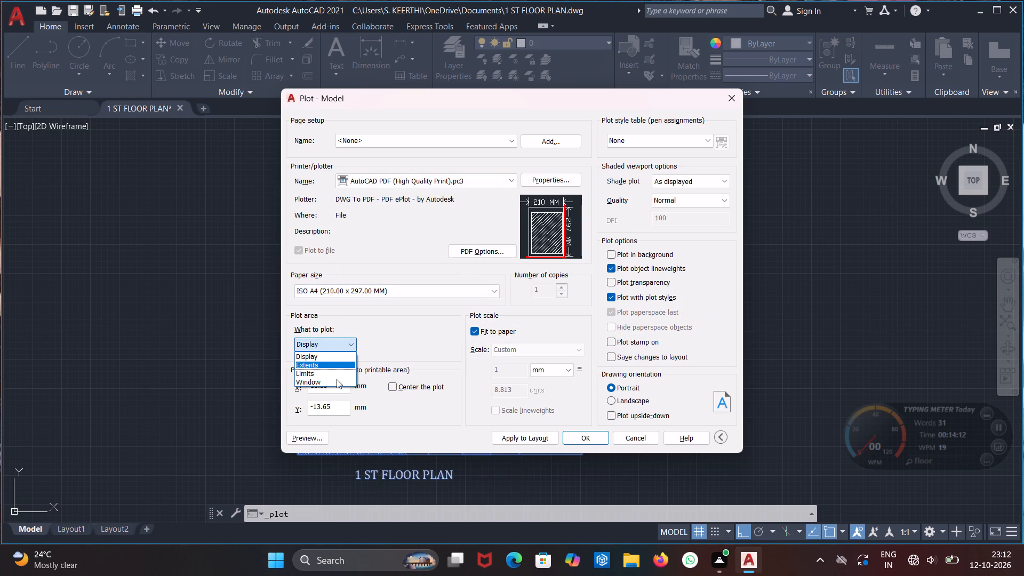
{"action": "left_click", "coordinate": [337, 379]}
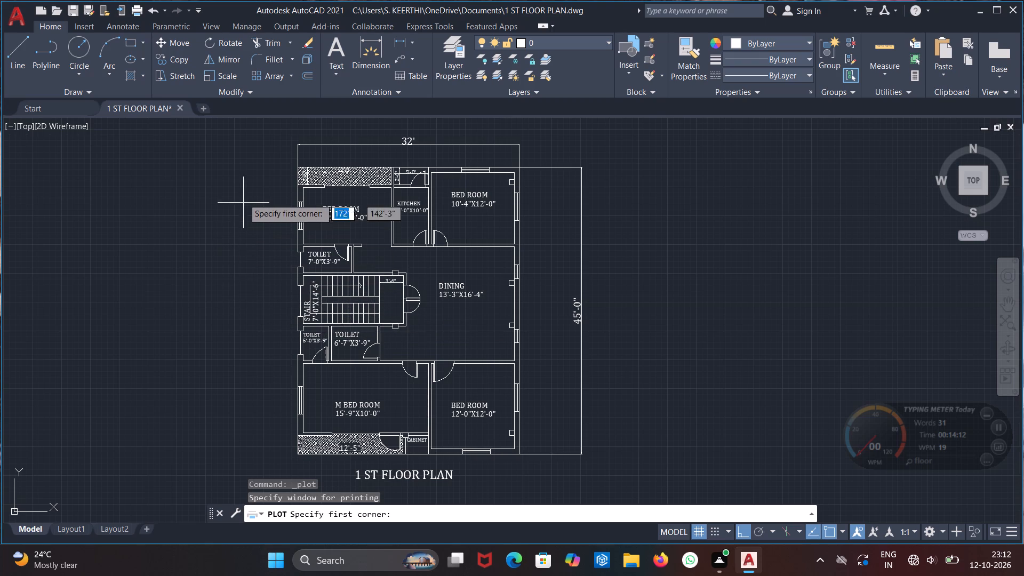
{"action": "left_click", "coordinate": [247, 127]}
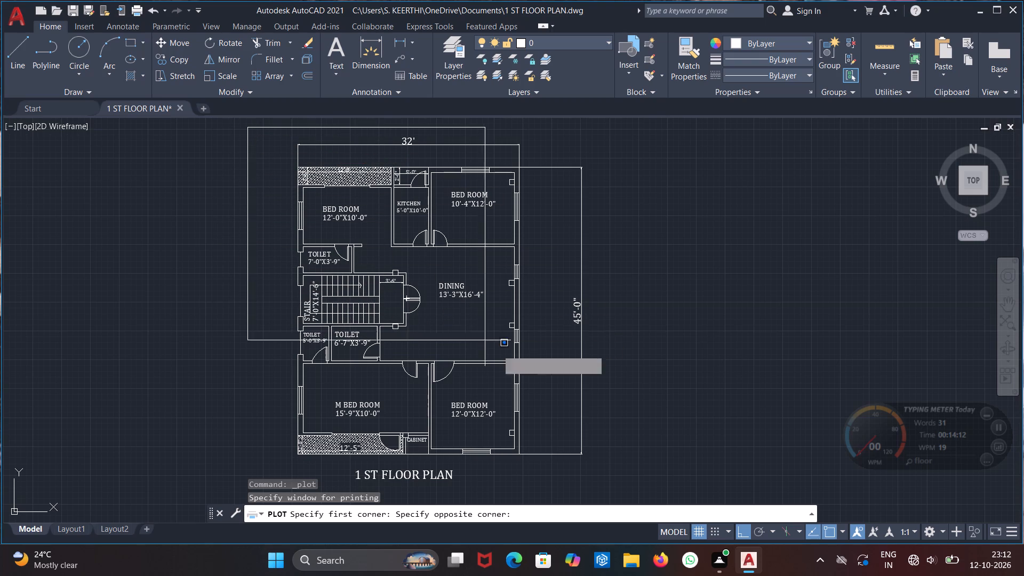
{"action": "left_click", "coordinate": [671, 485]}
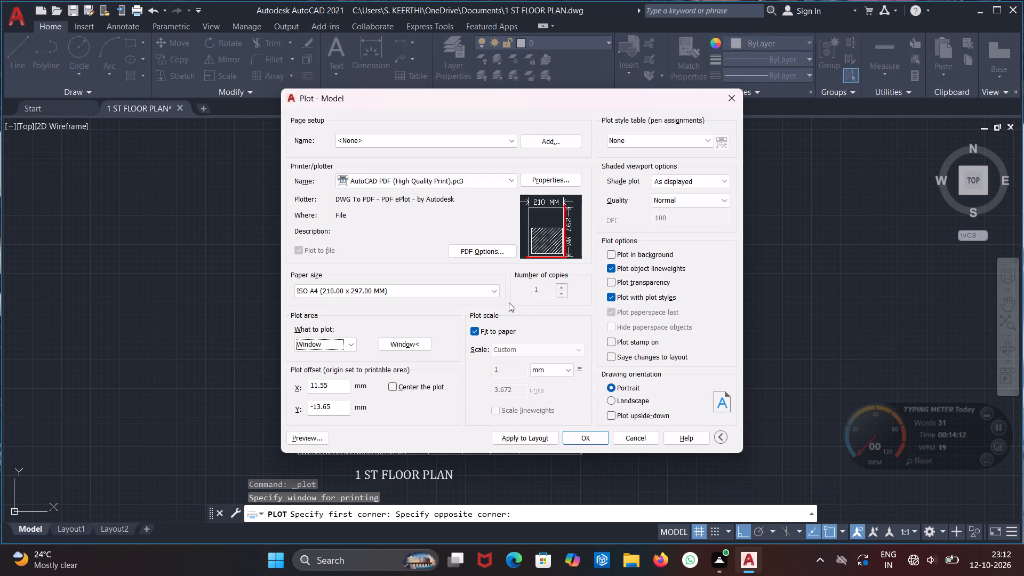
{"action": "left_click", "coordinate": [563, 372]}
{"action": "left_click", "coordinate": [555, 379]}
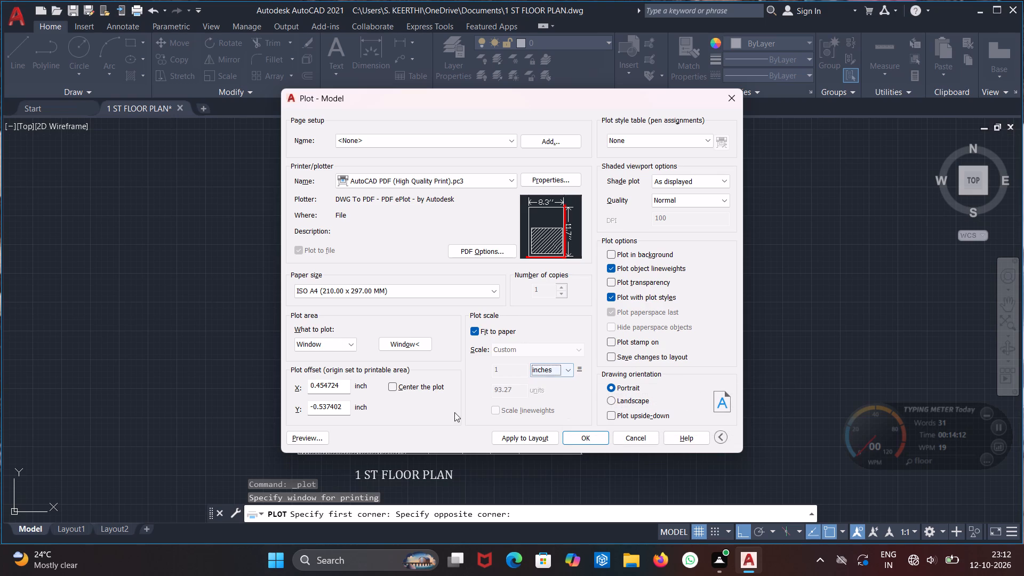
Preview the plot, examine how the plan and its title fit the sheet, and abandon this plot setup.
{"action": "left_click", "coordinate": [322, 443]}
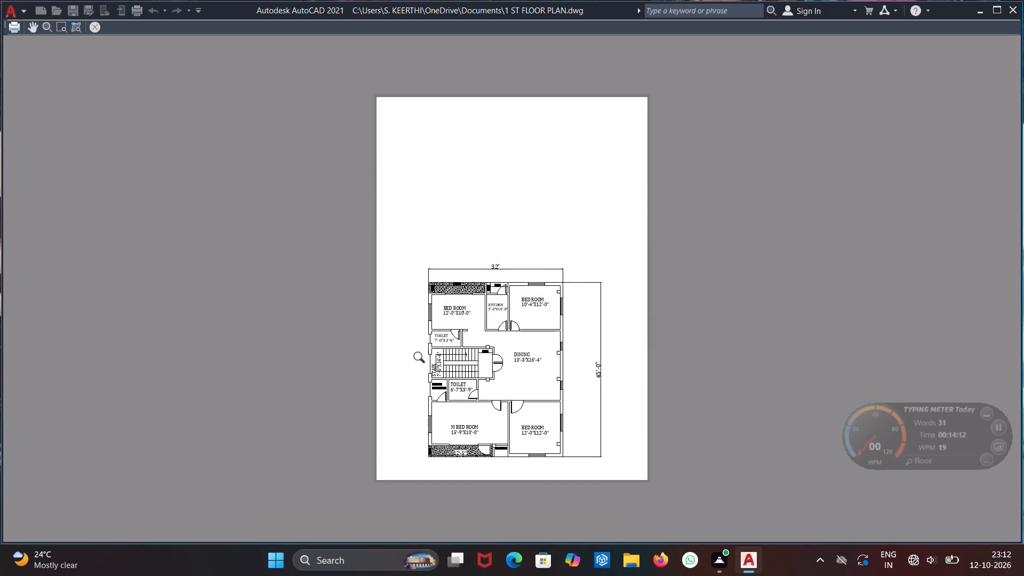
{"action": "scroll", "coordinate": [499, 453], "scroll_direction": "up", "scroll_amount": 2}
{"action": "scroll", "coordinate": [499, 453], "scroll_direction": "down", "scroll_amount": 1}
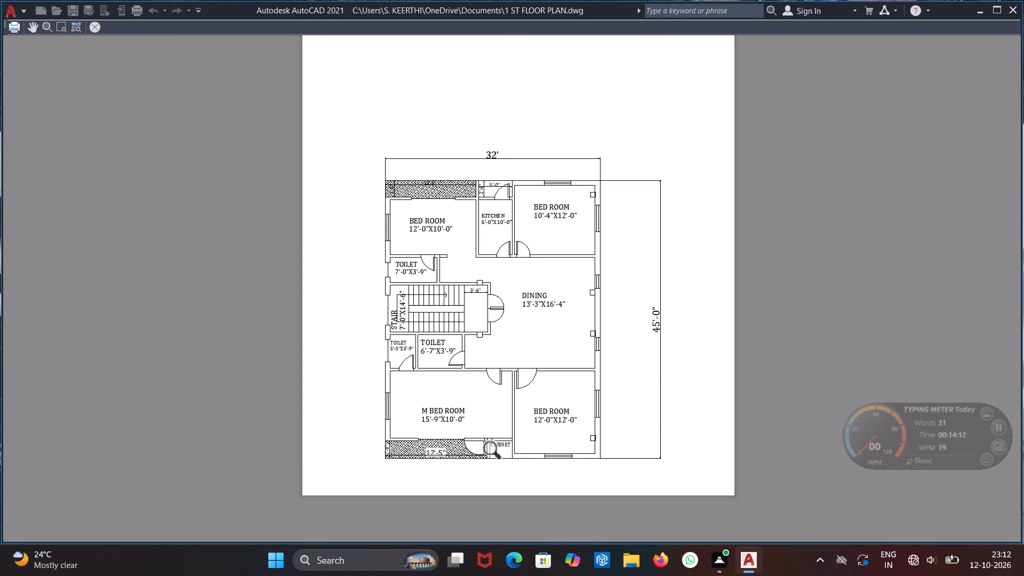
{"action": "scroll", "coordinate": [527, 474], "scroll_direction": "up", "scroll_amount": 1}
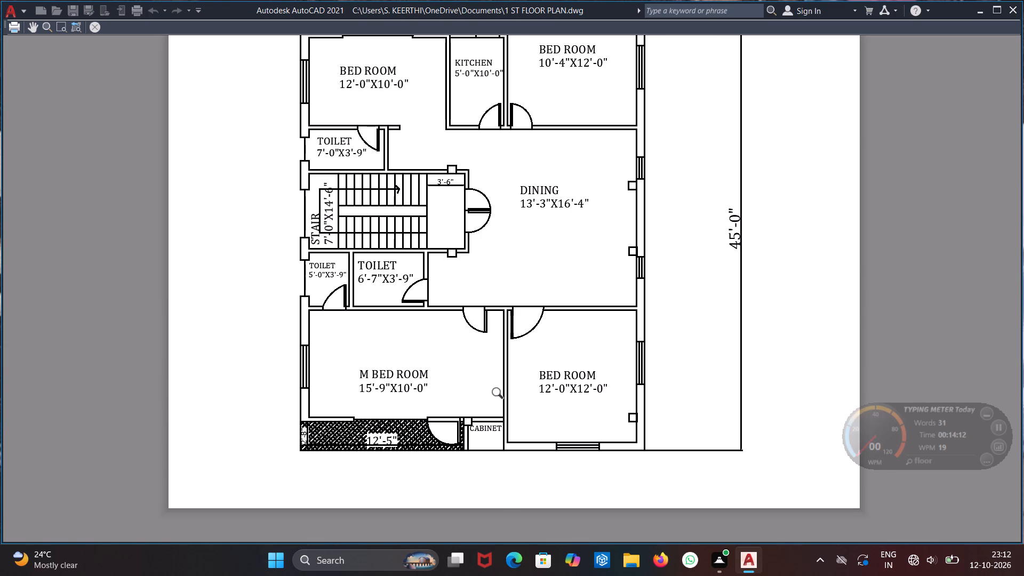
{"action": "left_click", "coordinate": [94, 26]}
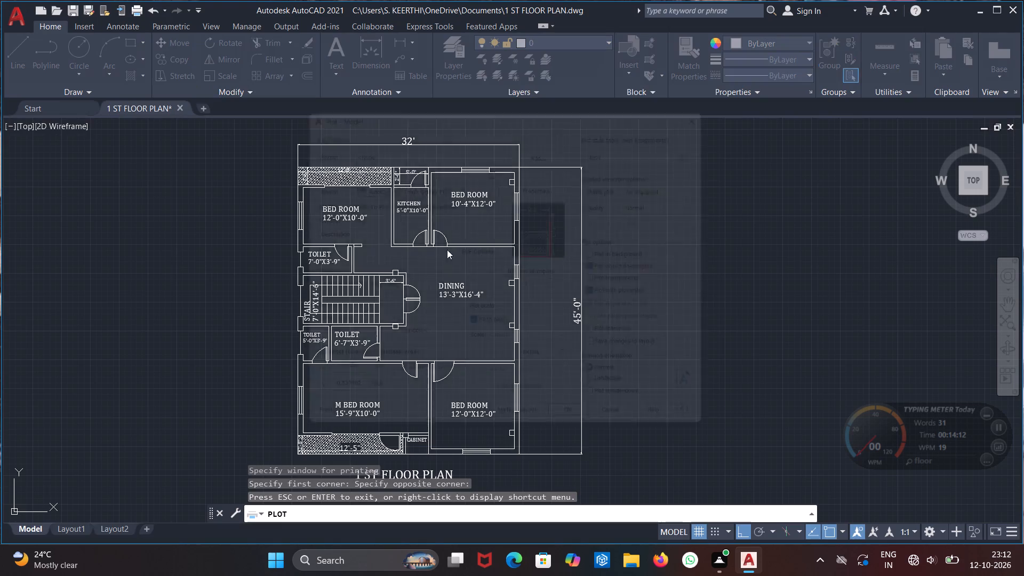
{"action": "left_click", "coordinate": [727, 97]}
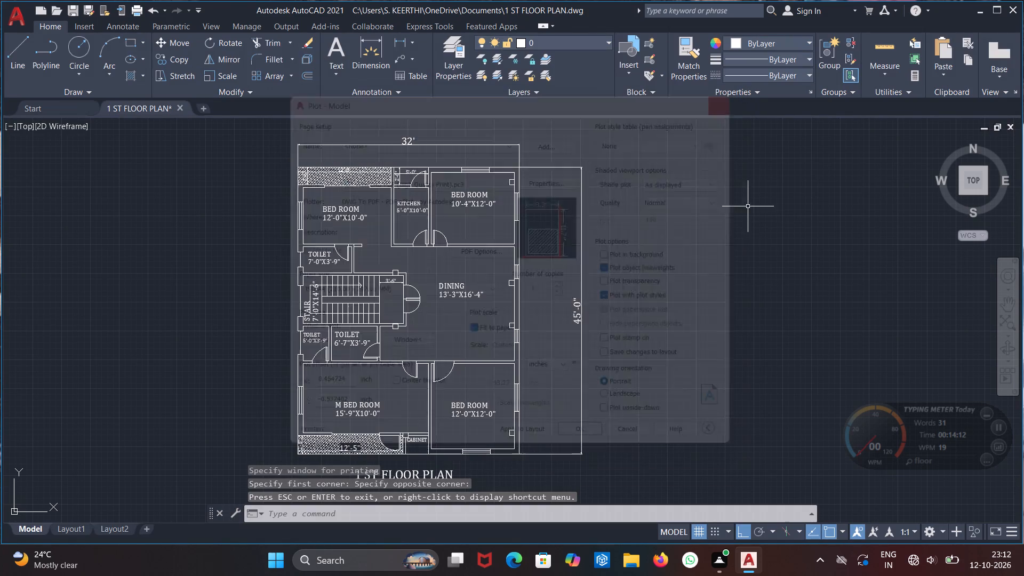
Set up the plot with AutoCAD PDF (High Quality Print).pc3, a wider window around the plan and title, and inches as the scale unit.
{"action": "middle_click_drag", "start_coordinate": [739, 334], "coordinate": [762, 305]}
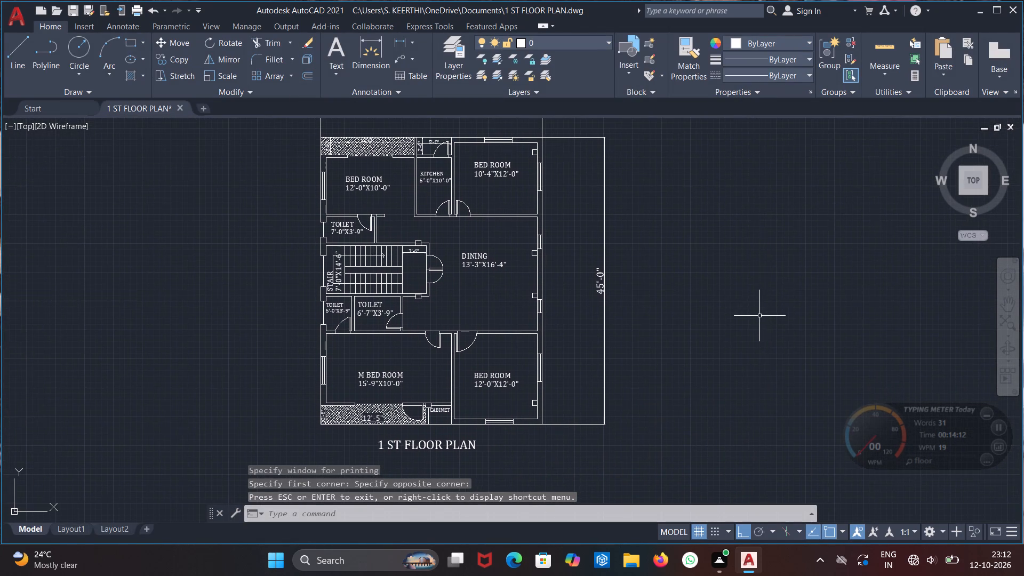
{"action": "scroll", "coordinate": [757, 322], "scroll_direction": "down", "scroll_amount": 1}
{"action": "left_click_drag", "start_coordinate": [420, 143], "coordinate": [438, 203]}
{"action": "left_click", "coordinate": [725, 446]}
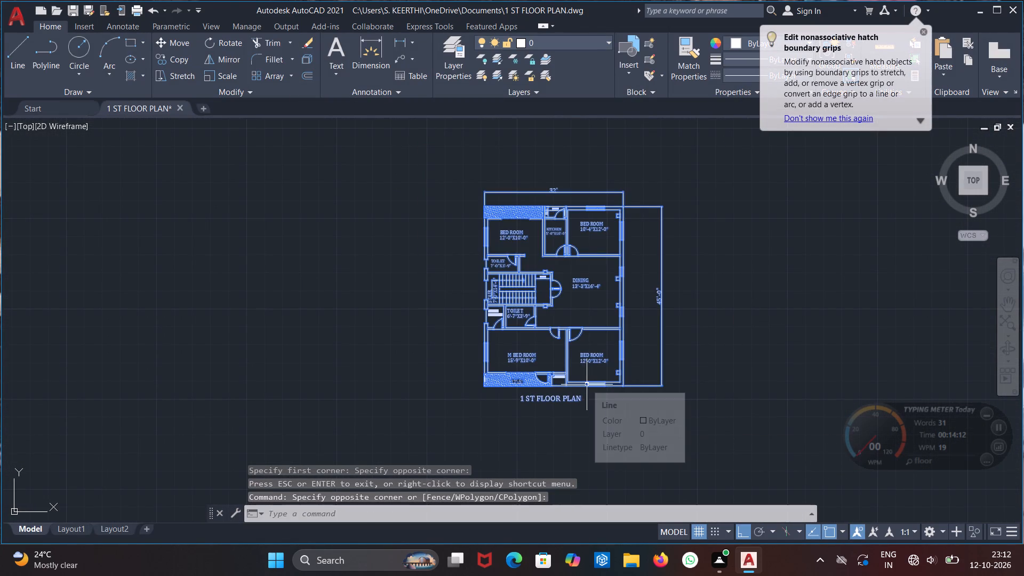
{"action": "key", "text": "ctrl+p"}
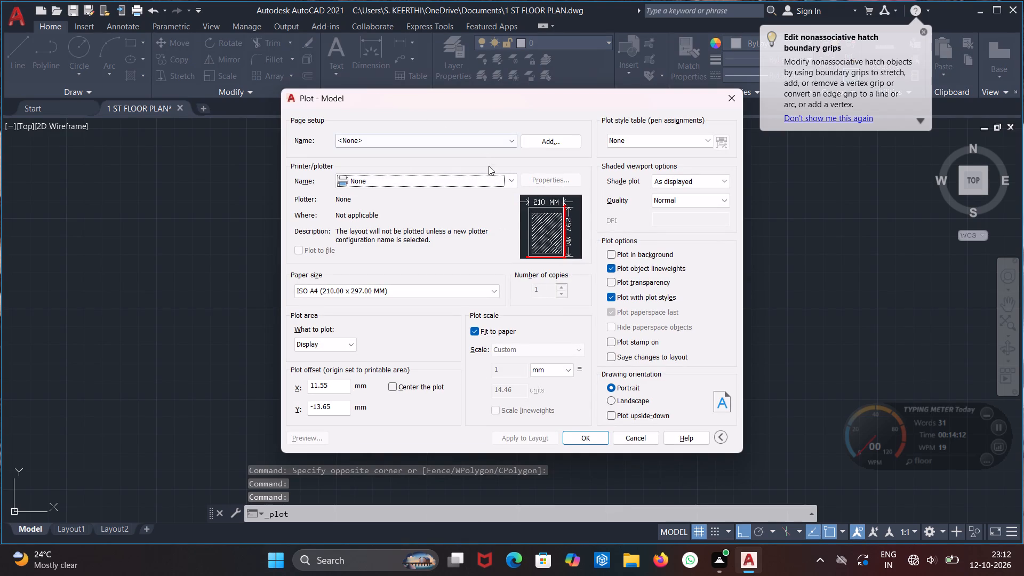
{"action": "left_click", "coordinate": [504, 180]}
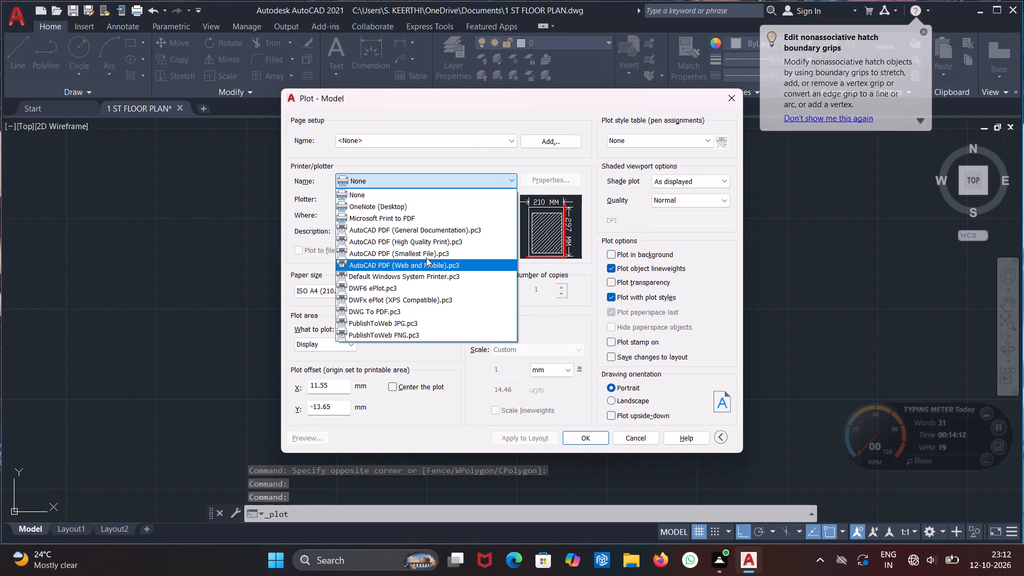
{"action": "left_click", "coordinate": [433, 243]}
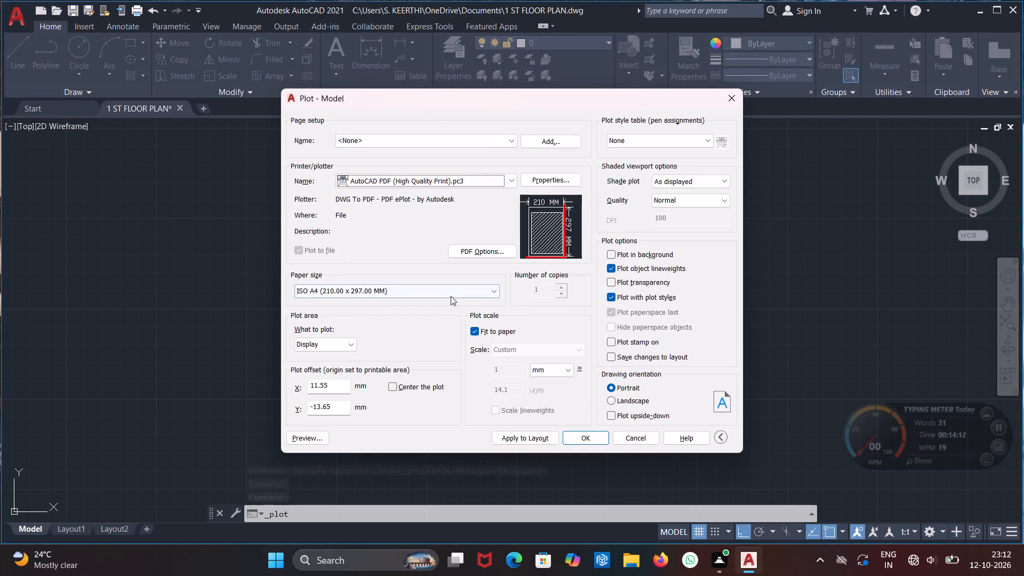
{"action": "left_click", "coordinate": [339, 348]}
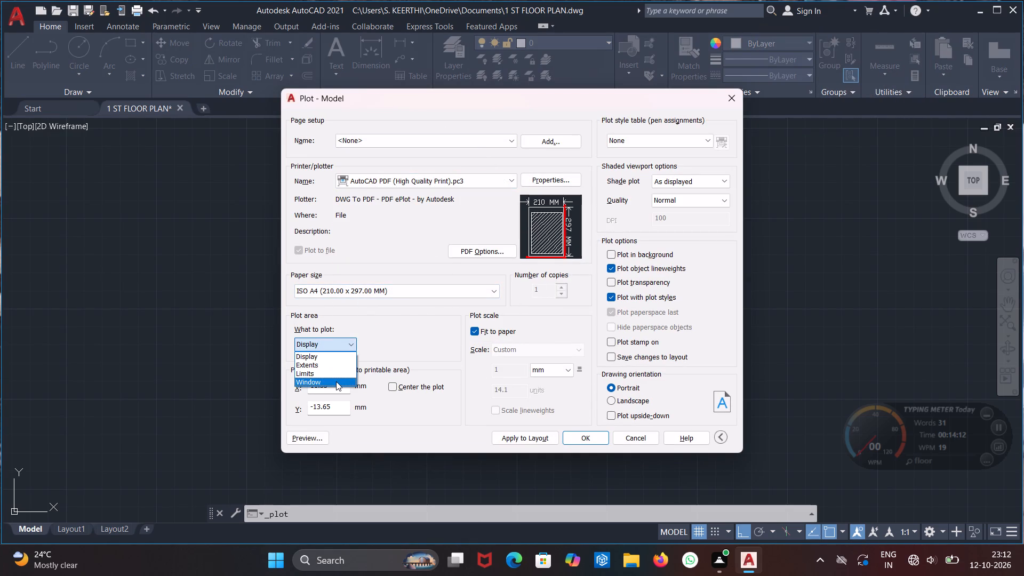
{"action": "left_click", "coordinate": [336, 381]}
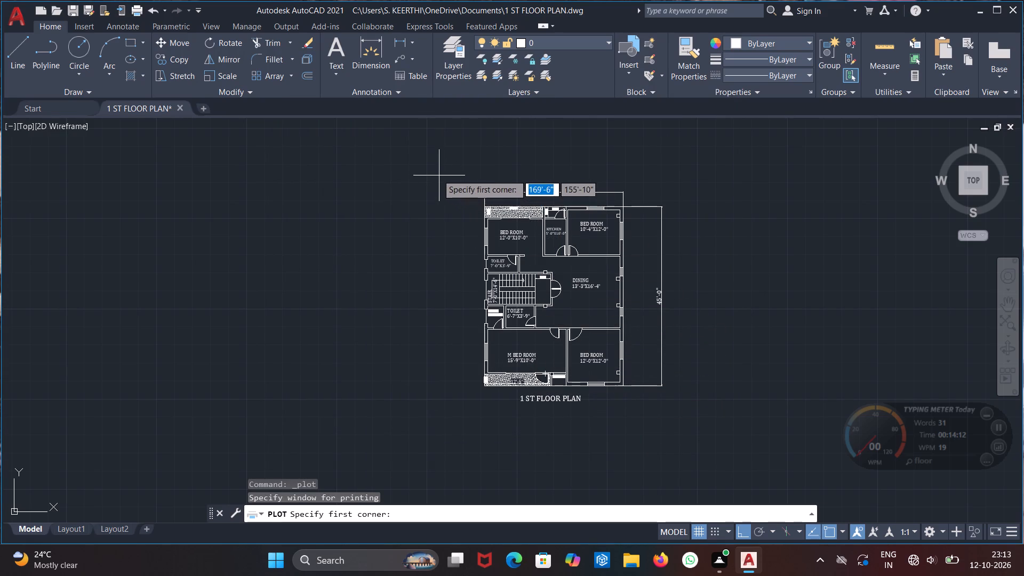
{"action": "left_click", "coordinate": [402, 160]}
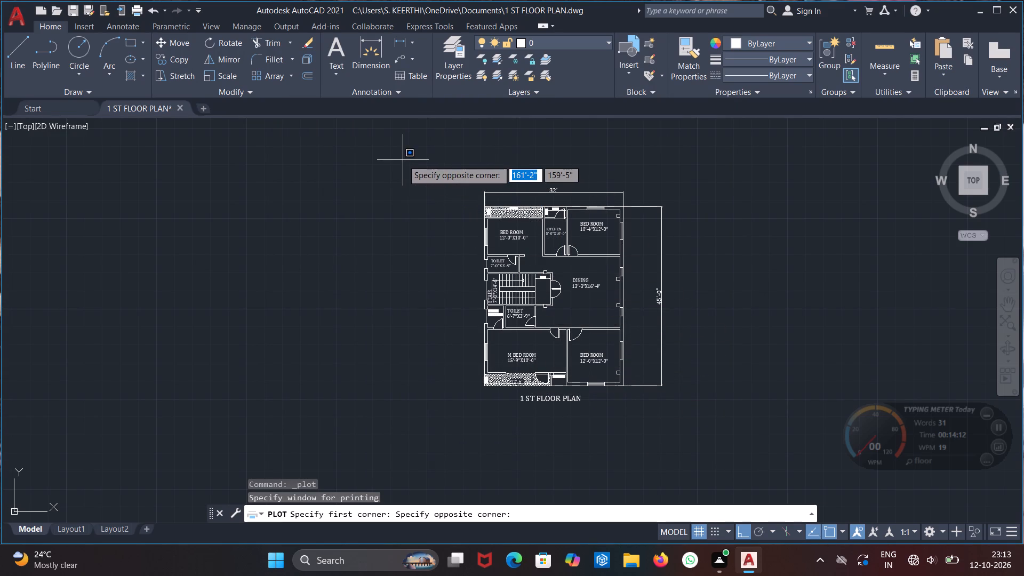
{"action": "left_click", "coordinate": [702, 442]}
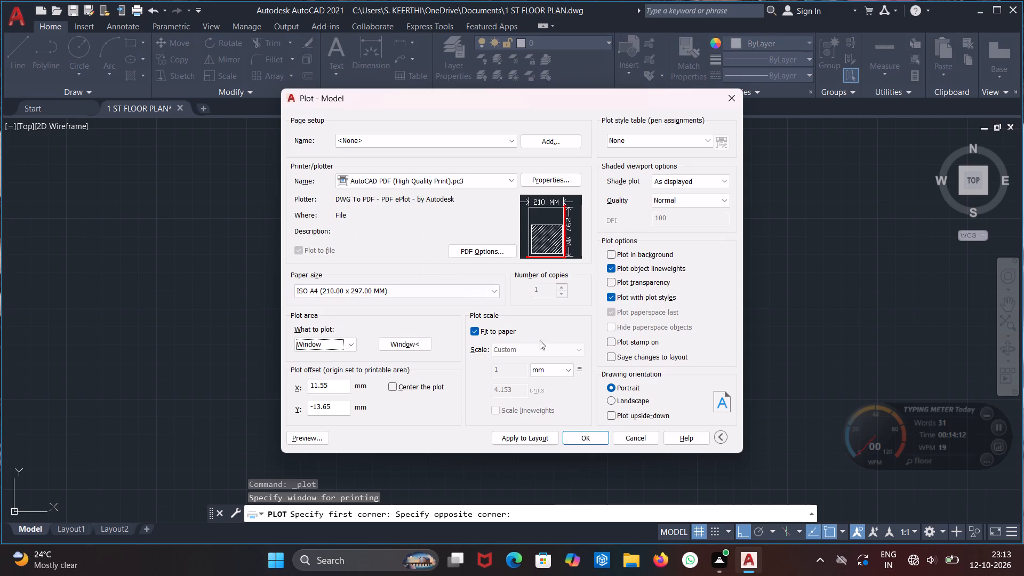
{"action": "left_click", "coordinate": [558, 370]}
{"action": "left_click", "coordinate": [548, 381]}
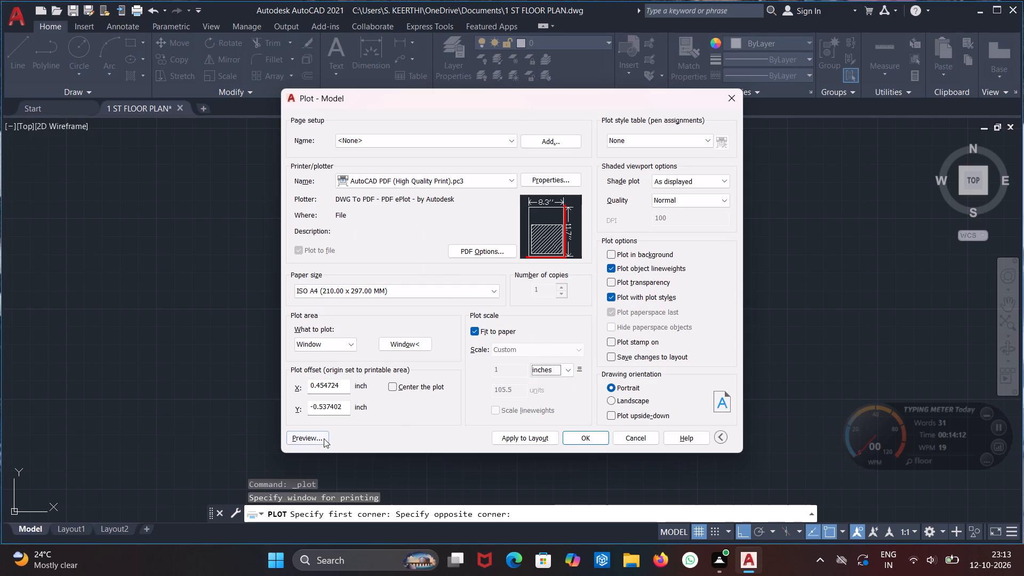
Preview the plot and examine the placement of the plan, dimensions and title on the sheet.
{"action": "left_click", "coordinate": [321, 437]}
{"action": "scroll", "coordinate": [586, 454], "scroll_direction": "up", "scroll_amount": 1}
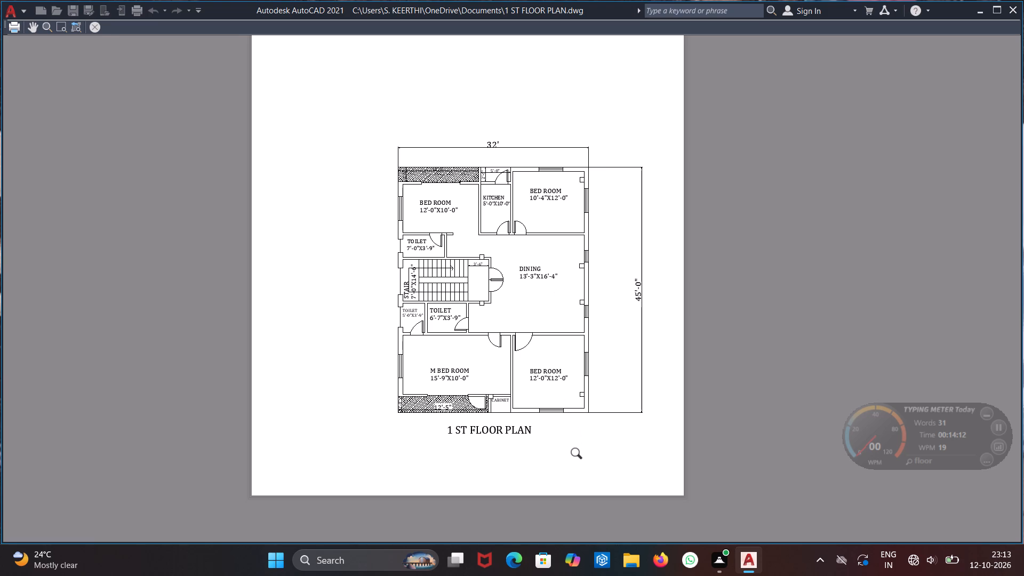
{"action": "left_click", "coordinate": [92, 25]}
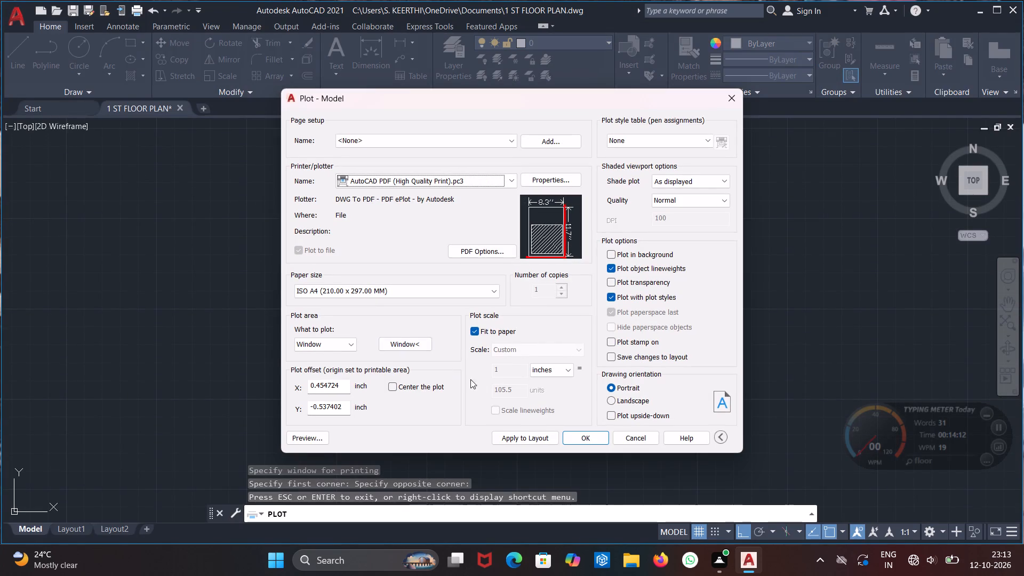
Plot the floor plan to a PDF file named 1 ST FLOOR PLAN in the Documents folder.
{"action": "left_click", "coordinate": [567, 437]}
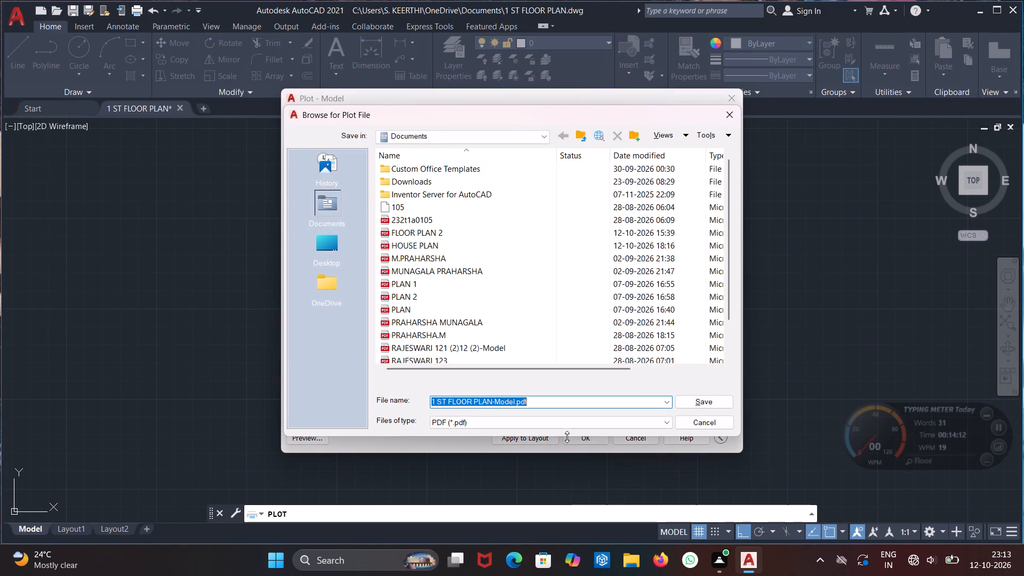
{"action": "left_click", "coordinate": [538, 400]}
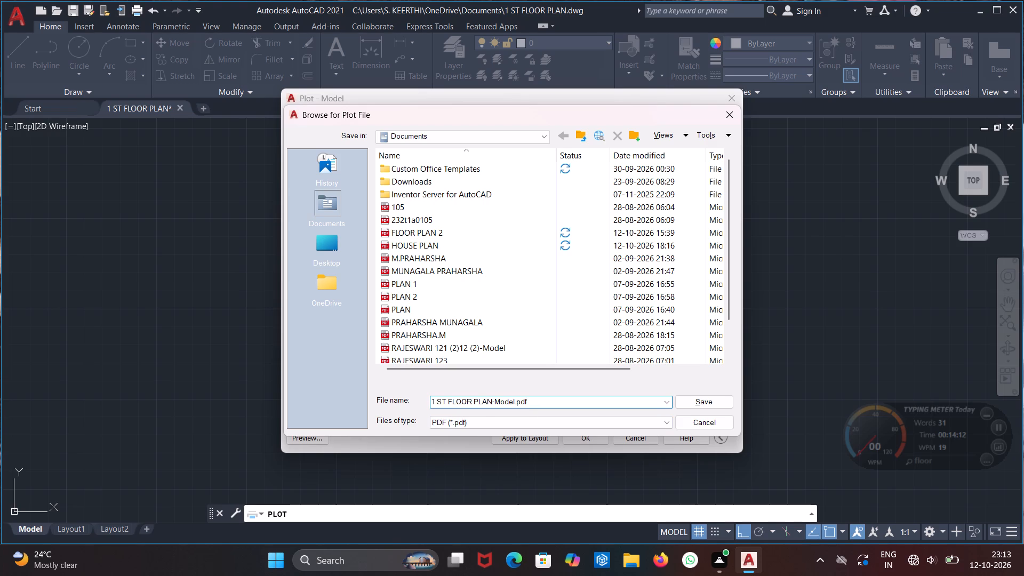
{"action": "key", "text": "Delete"}
{"action": "key", "text": "Delete"}
{"action": "key", "text": "Delete"}
{"action": "key", "text": "Delete"}
{"action": "key", "text": "Delete"}
{"action": "key", "text": "Delete"}
{"action": "key", "text": "Delete"}
{"action": "key", "text": "Delete"}
{"action": "key", "text": "Delete"}
{"action": "key", "text": "Delete"}
{"action": "key", "text": "Delete"}
{"action": "key", "text": "Delete"}
{"action": "key", "text": "Delete"}
{"action": "key", "text": "Delete"}
{"action": "key", "text": "Delete"}
{"action": "key", "text": "Delete"}
{"action": "key", "text": "Delete"}
{"action": "key", "text": "Delete"}
{"action": "key", "text": "Delete"}
{"action": "key", "text": "Delete"}
{"action": "key", "text": "Delete"}
{"action": "left_click_drag", "start_coordinate": [536, 403], "coordinate": [386, 409]}
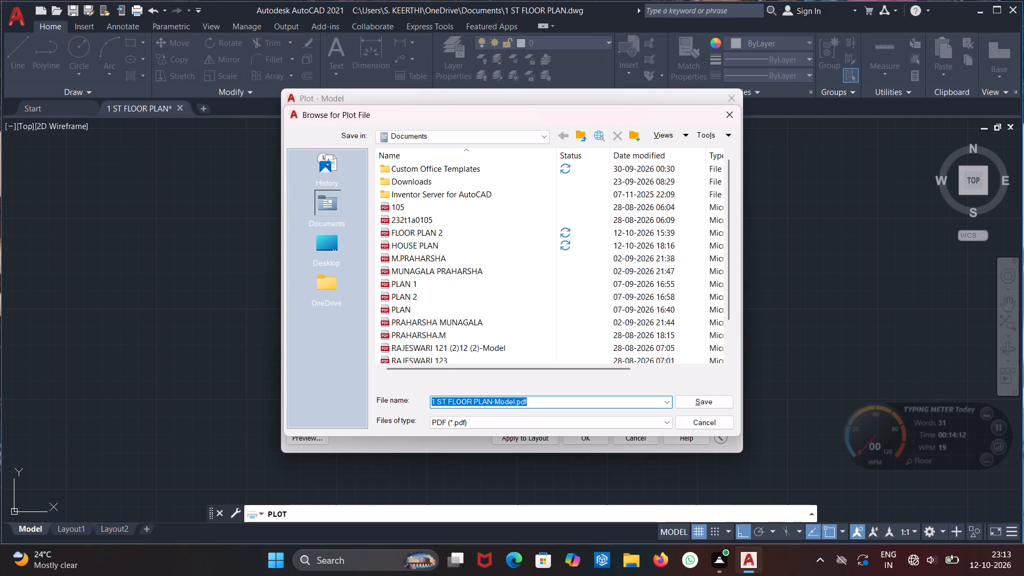
{"action": "left_click_drag", "start_coordinate": [386, 409], "coordinate": [385, 409]}
{"action": "key", "text": "Delete"}
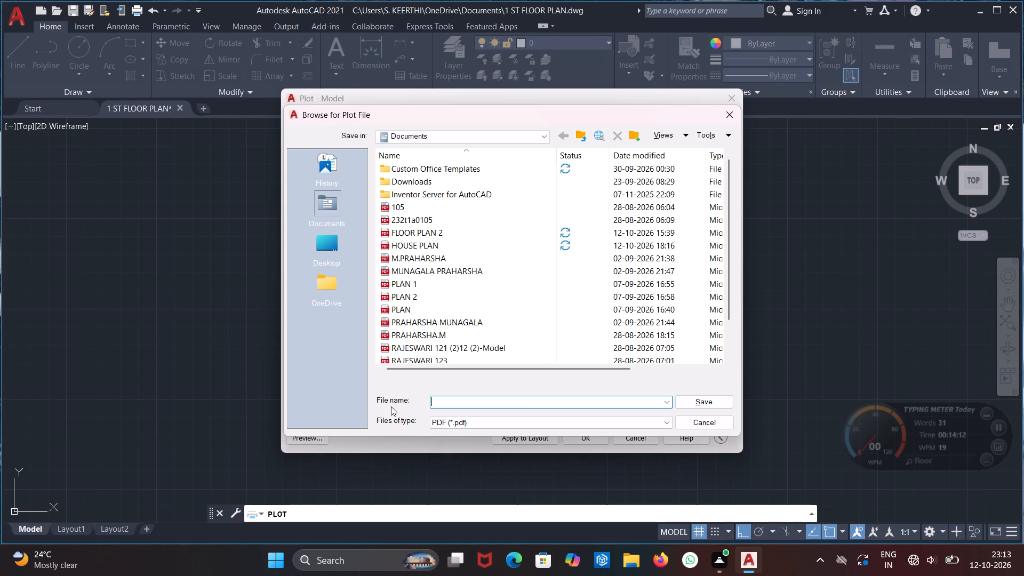
{"action": "type", "text": "1 ST FLOOR PLAN"}
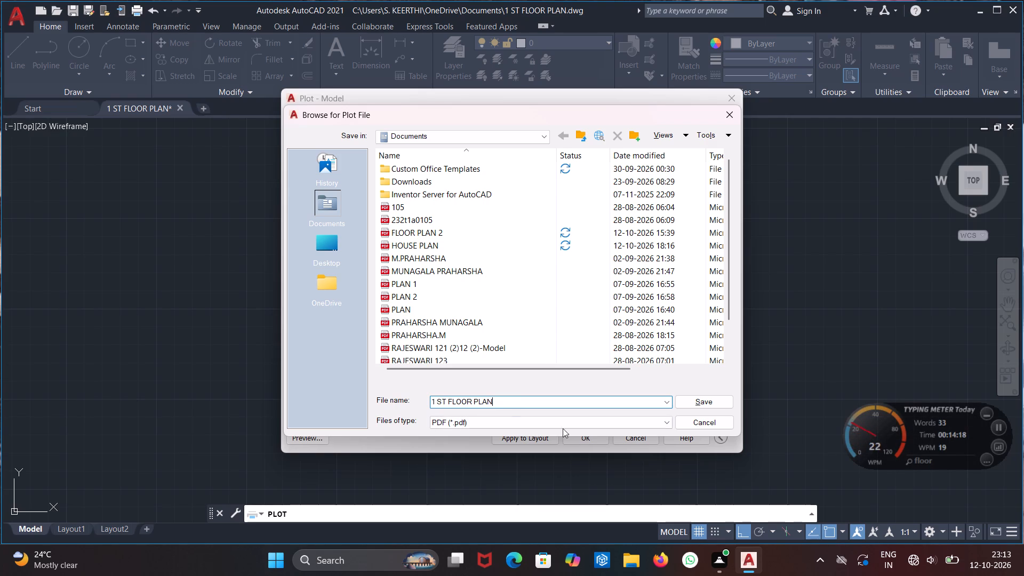
{"action": "left_click", "coordinate": [701, 404]}
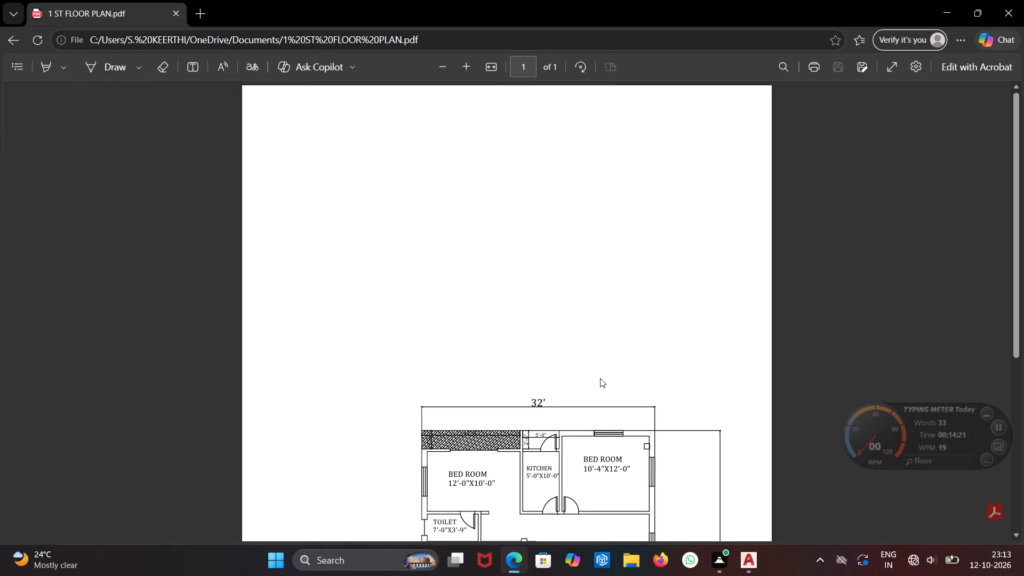
Examine the plotted PDF in Microsoft Edge, checking the whole plan, its overall dimensions and the title.
{"action": "scroll", "coordinate": [577, 378], "scroll_direction": "down", "scroll_amount": 9}
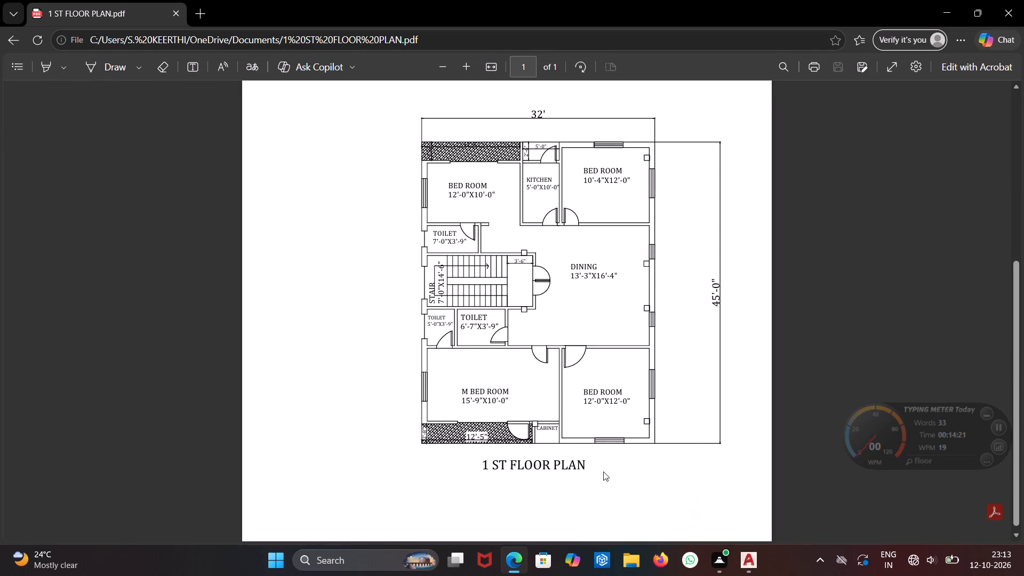
{"action": "scroll", "coordinate": [606, 470], "scroll_direction": "up", "scroll_amount": 1}
{"action": "scroll", "coordinate": [606, 470], "scroll_direction": "down", "scroll_amount": 2}
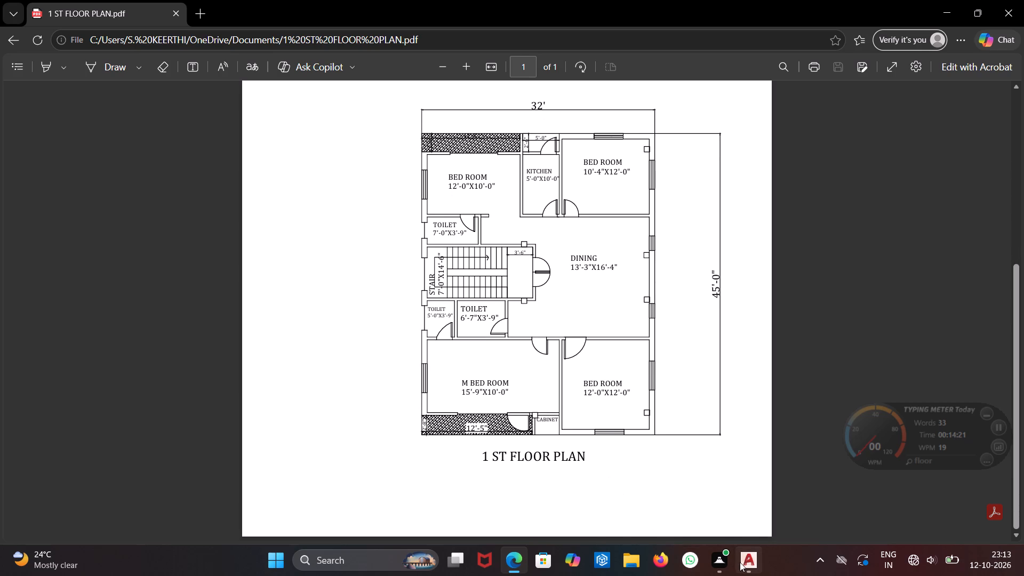